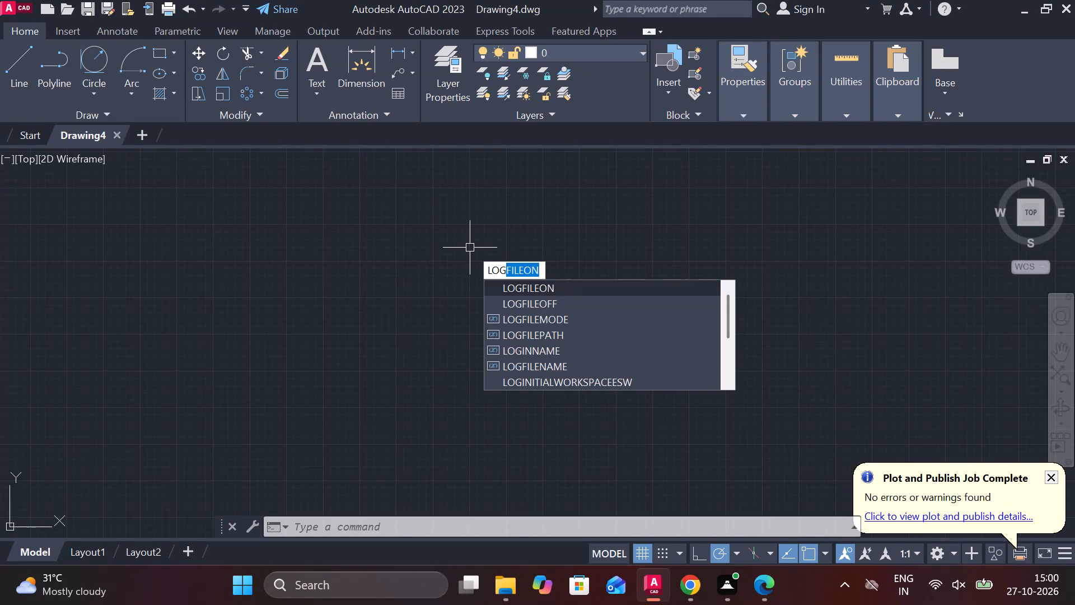
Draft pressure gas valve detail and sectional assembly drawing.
Set the model space limits with the lower left corner at 0,0 and the upper right corner at 297,210.
click(567, 290)
text(LIMITS)
key(Return)
text(0,0)
key(Return)
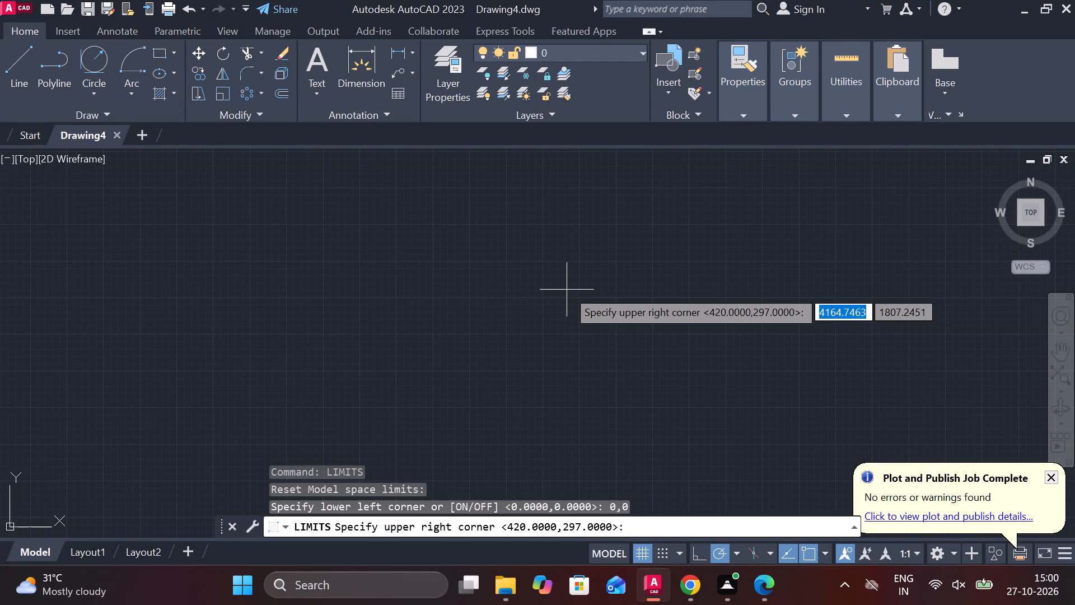
key(2)
text(97)
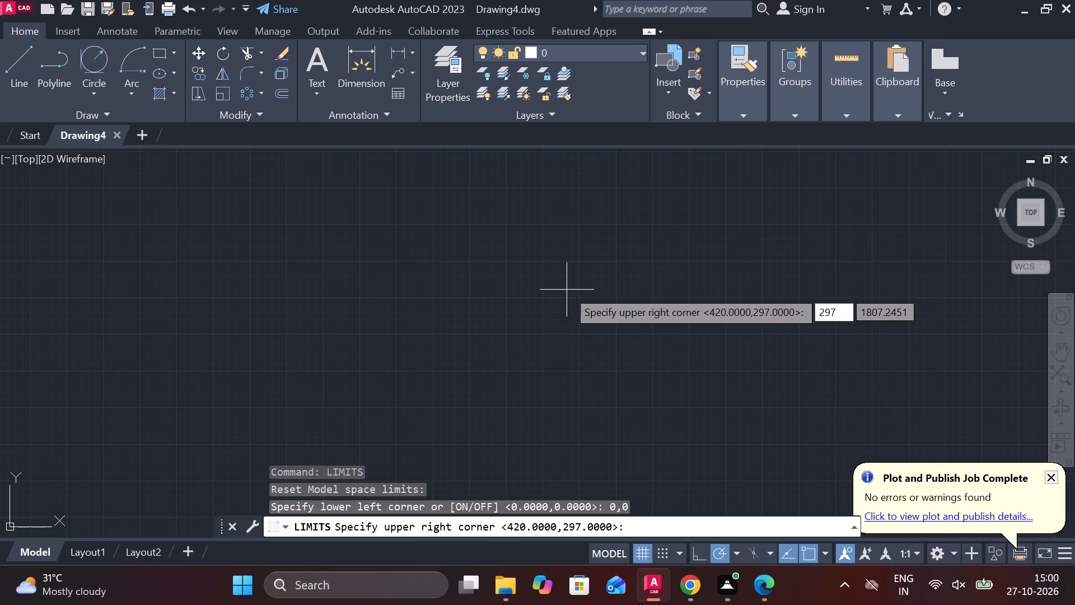
text(,210)
key(Return)
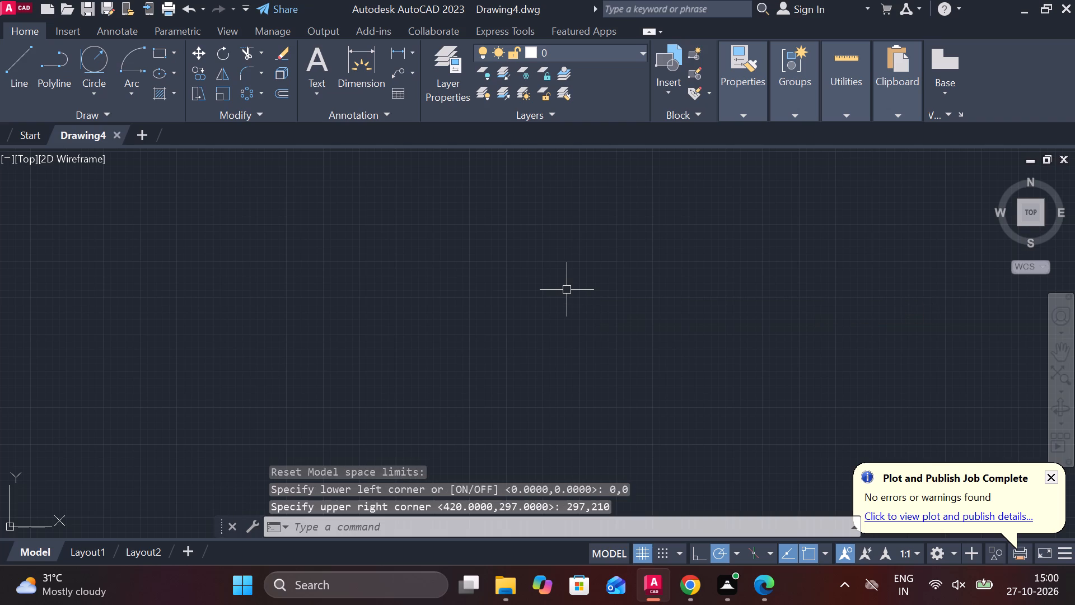
Start drawing a line in the empty model space.
key(z)
key(Return)
key(e)
key(Return)
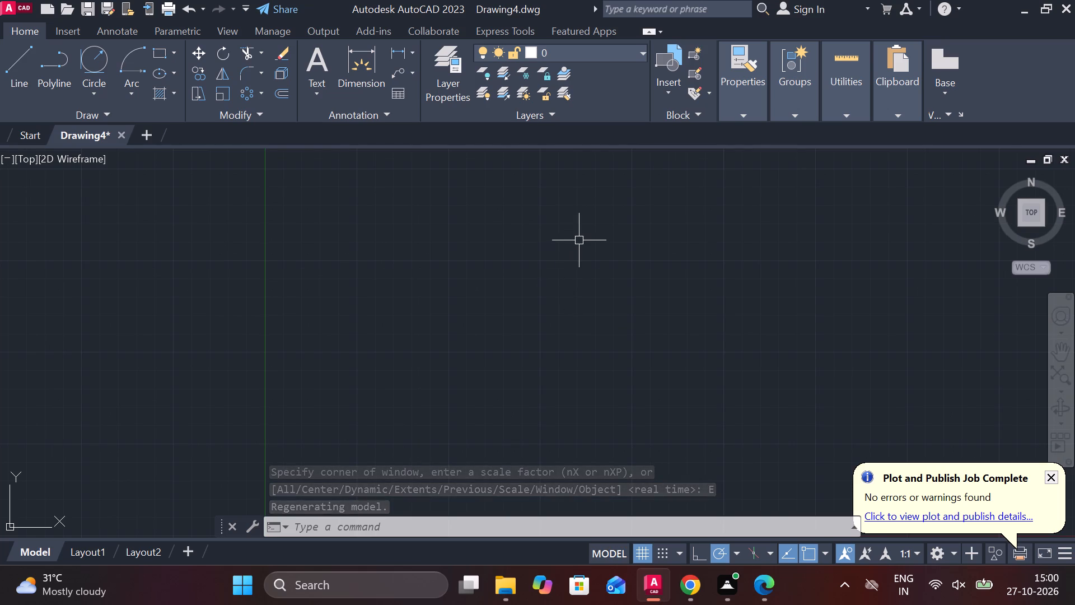
middle_drag(597, 251, 446, 315)
key(l)
key(Return)
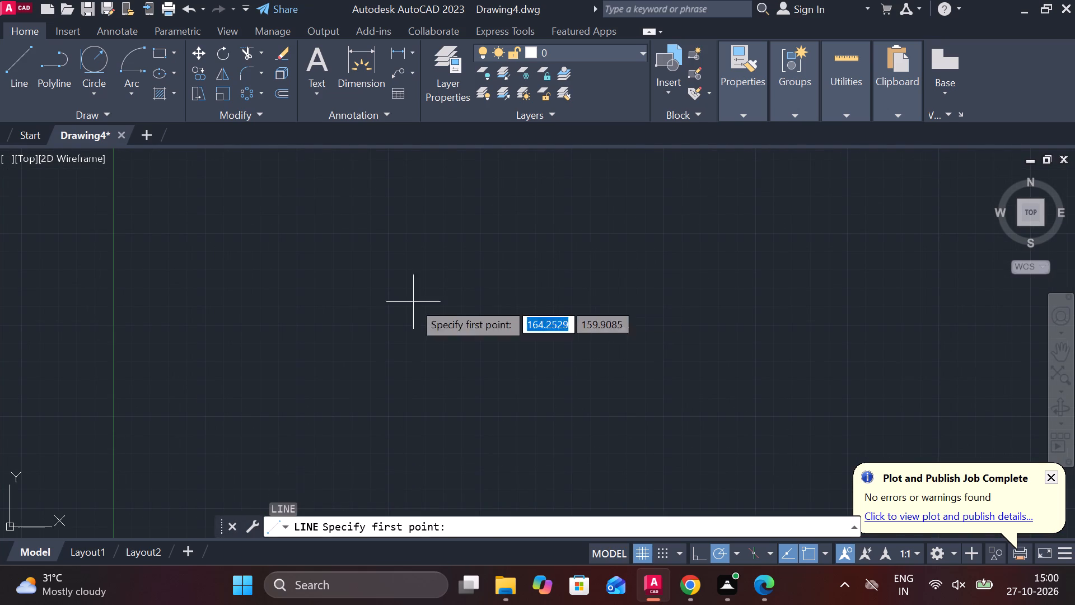
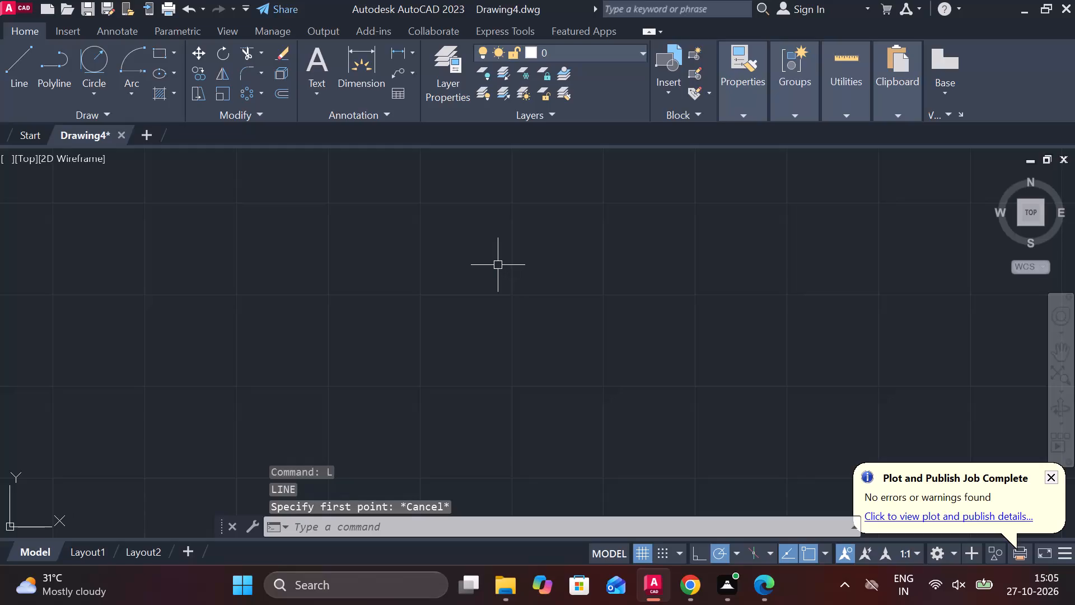
Draw the top and right sides of a square in the empty model space as connected lines, each 20 units long.
key(Return)
click(465, 272)
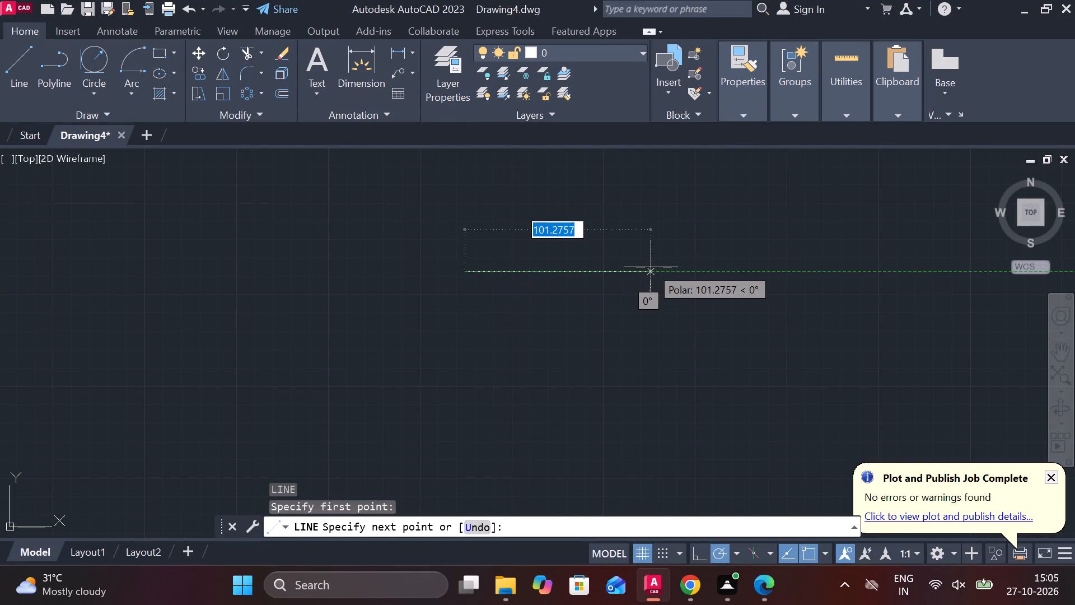
text(20)
key(Return)
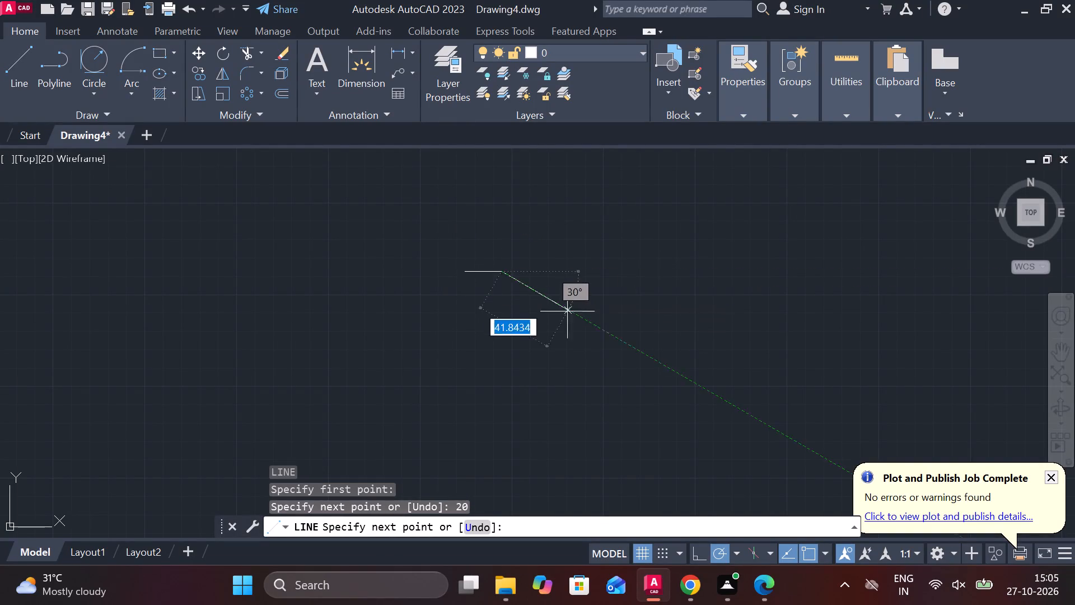
scroll(487, 263, up, 3)
middle_drag(503, 273, 522, 206)
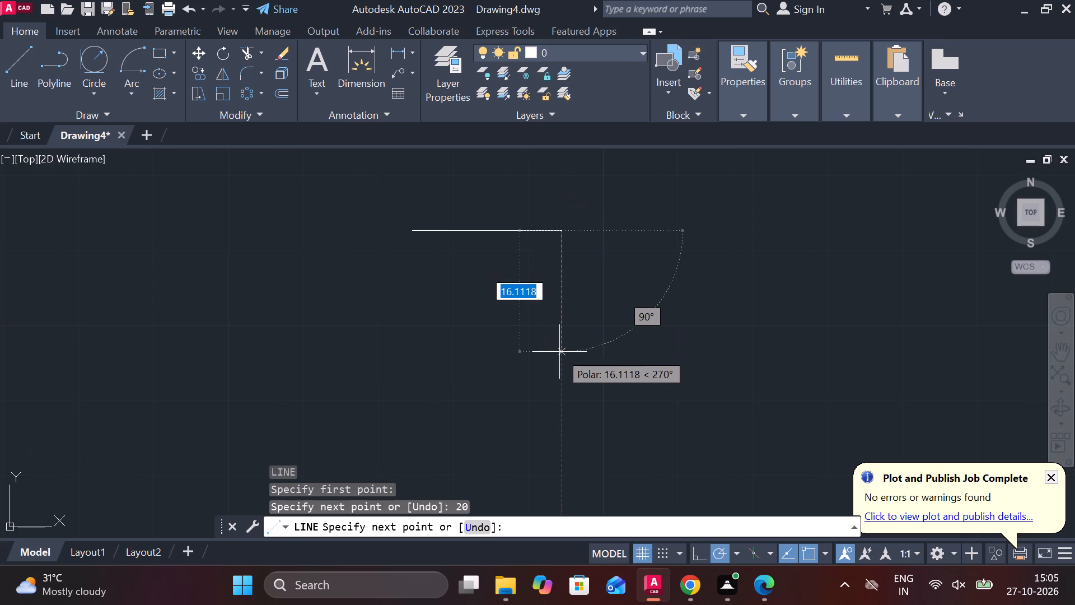
text(20)
key(Return)
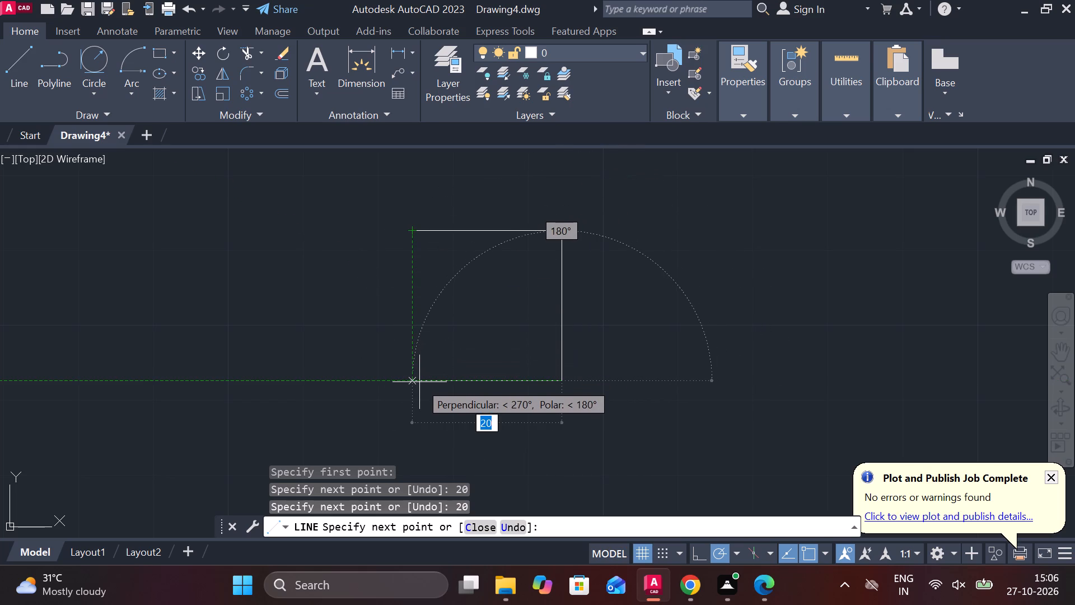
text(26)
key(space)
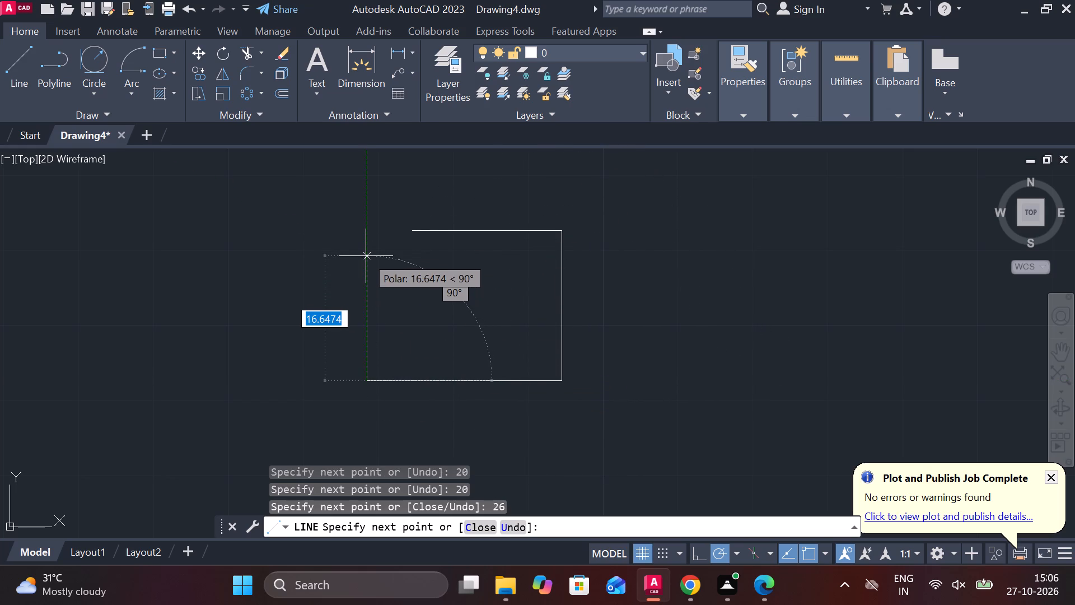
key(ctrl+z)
Complete the square with a 20-unit bottom side and a left side ending at the first line's start point.
text(20)
key(Return)
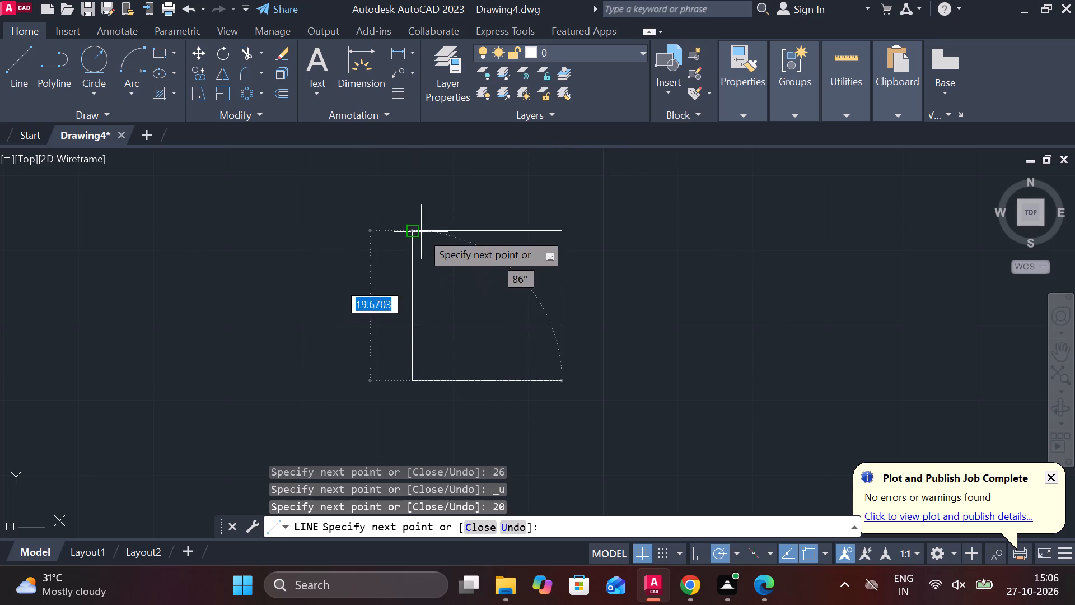
click(412, 234)
key(Escape)
Draw a vertical line from the midpoint of the square's top edge down through the square and well past its bottom edge.
middle_drag(532, 249, 494, 225)
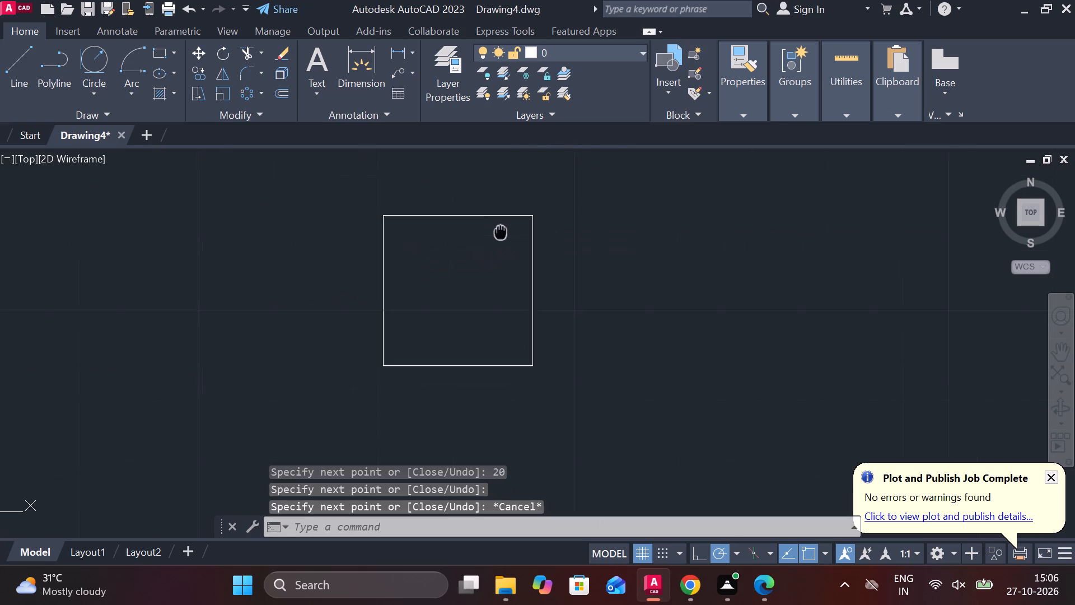
middle_drag(494, 225, 492, 220)
key(l)
key(Return)
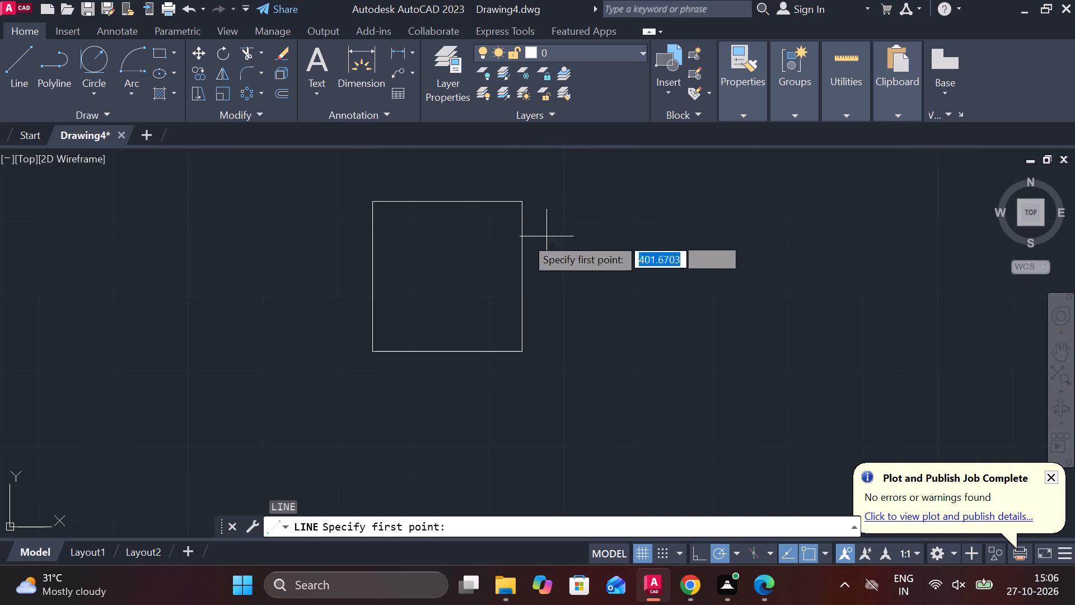
click(448, 198)
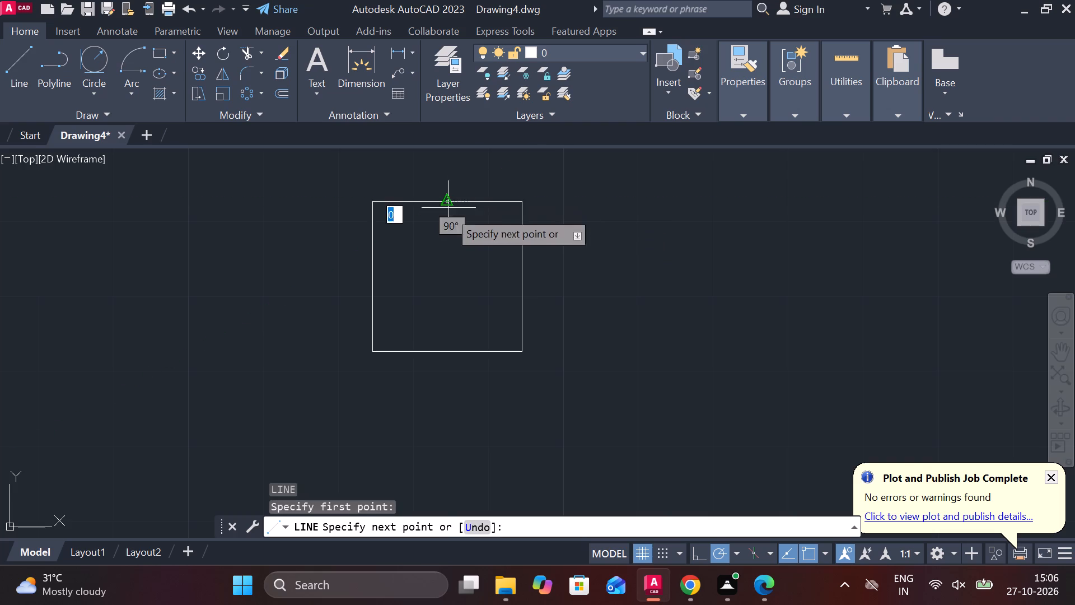
scroll(450, 260, down, 3)
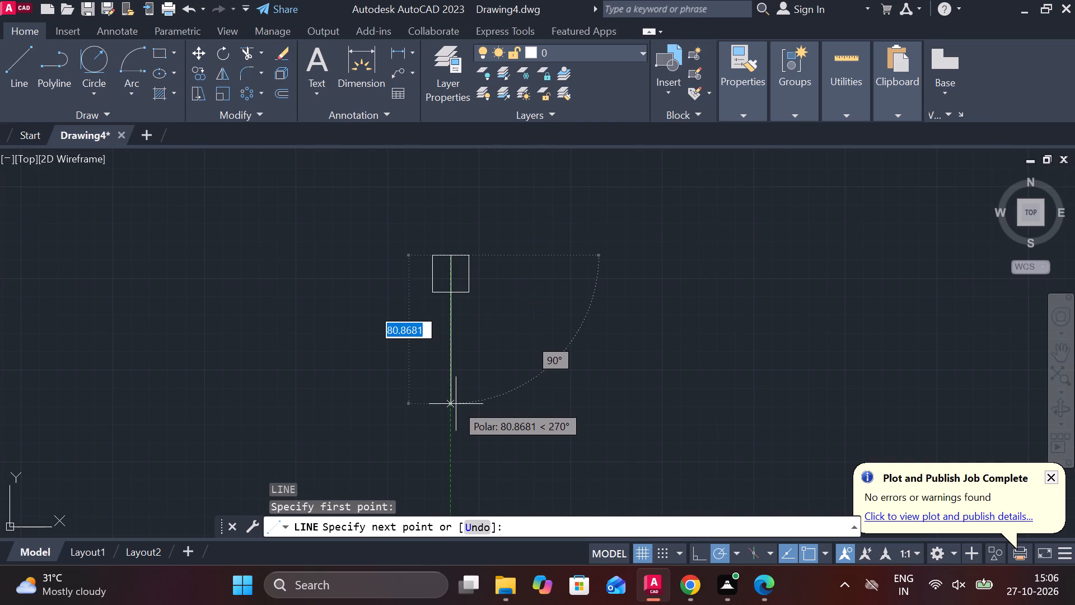
scroll(456, 404, down, 1)
click(455, 467)
key(Escape)
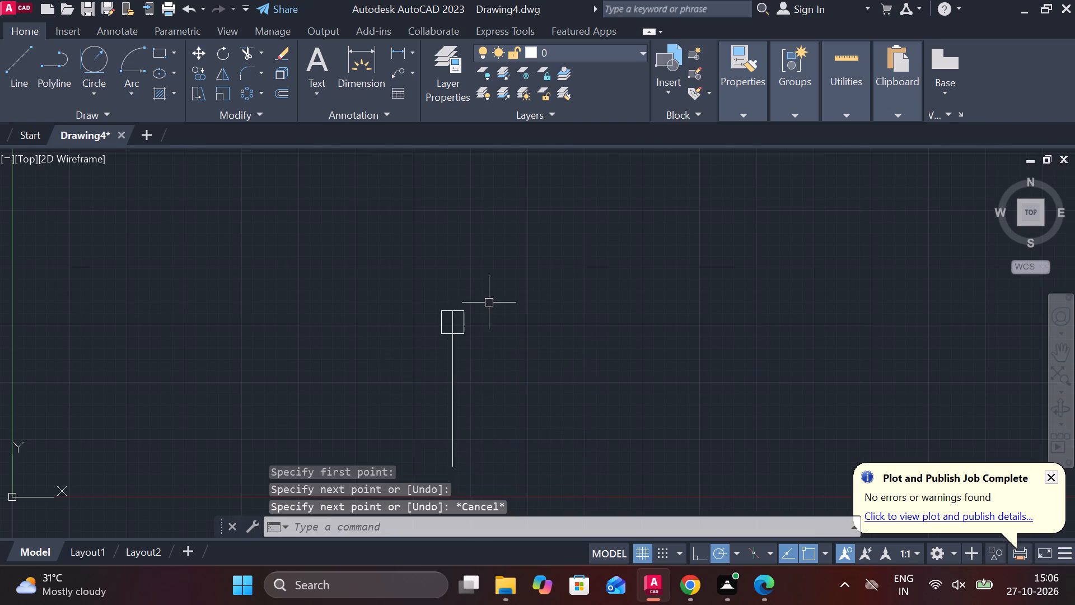
Draw a 3-unit horizontal line outward from the square's upper-right corner, in line with the top edge.
scroll(473, 297, up, 4)
middle_drag(490, 350, 600, 128)
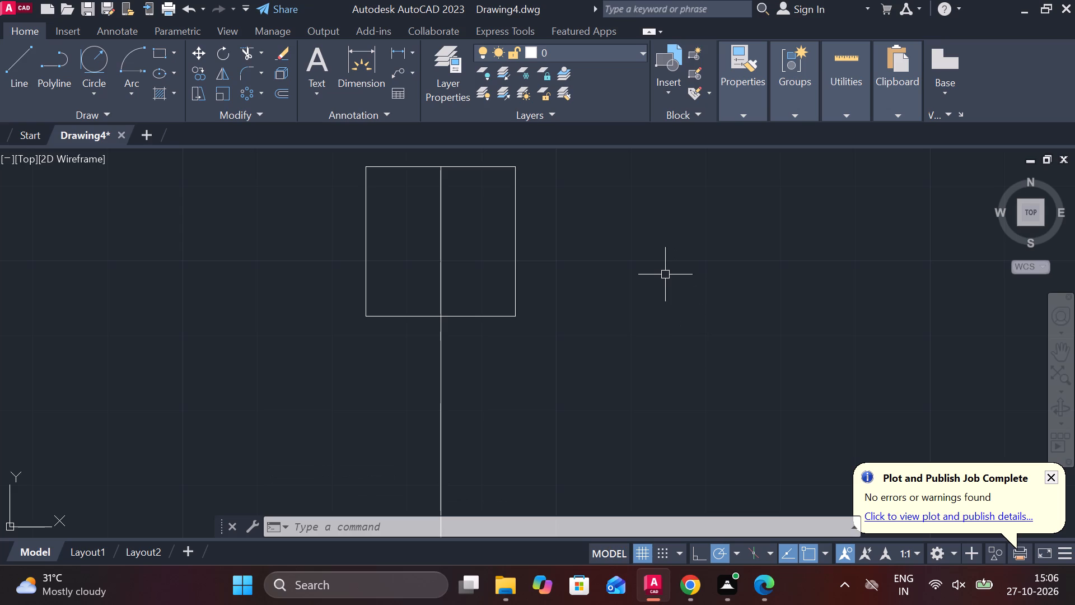
key(l)
key(Return)
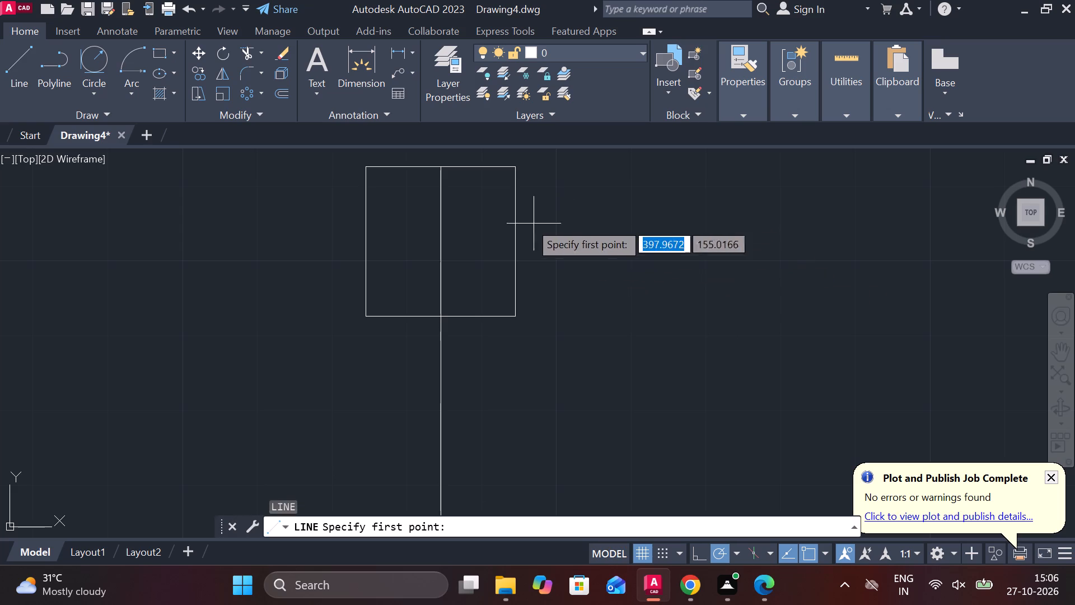
click(510, 167)
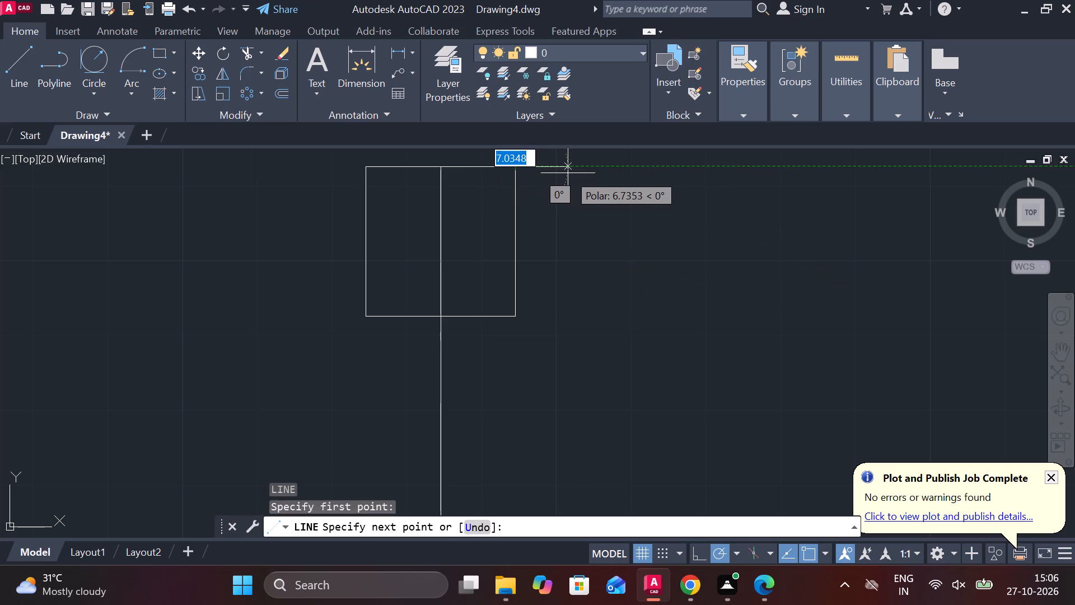
text(3)
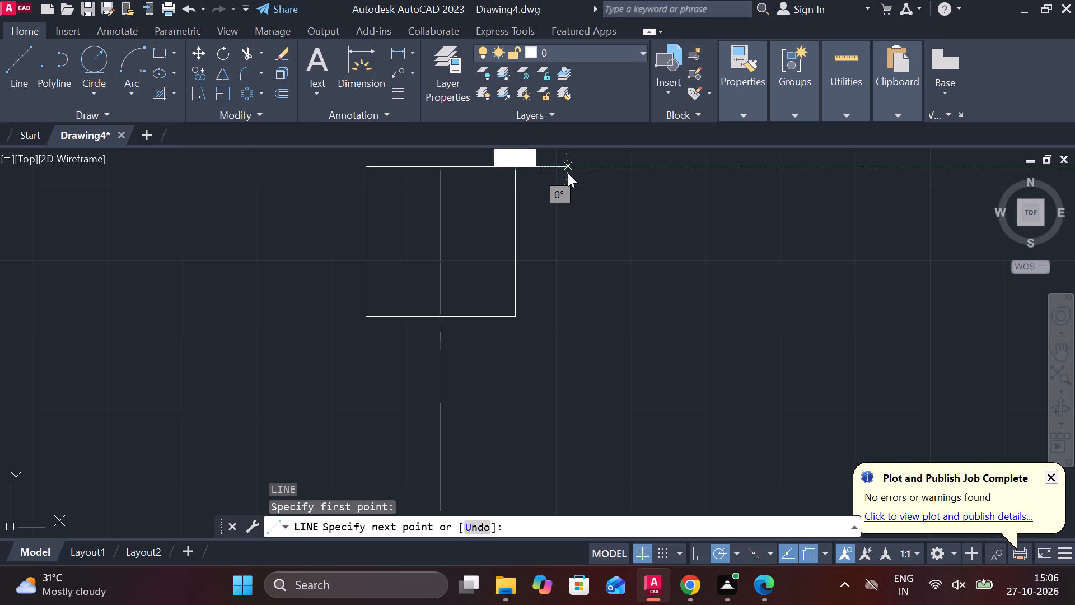
key(space)
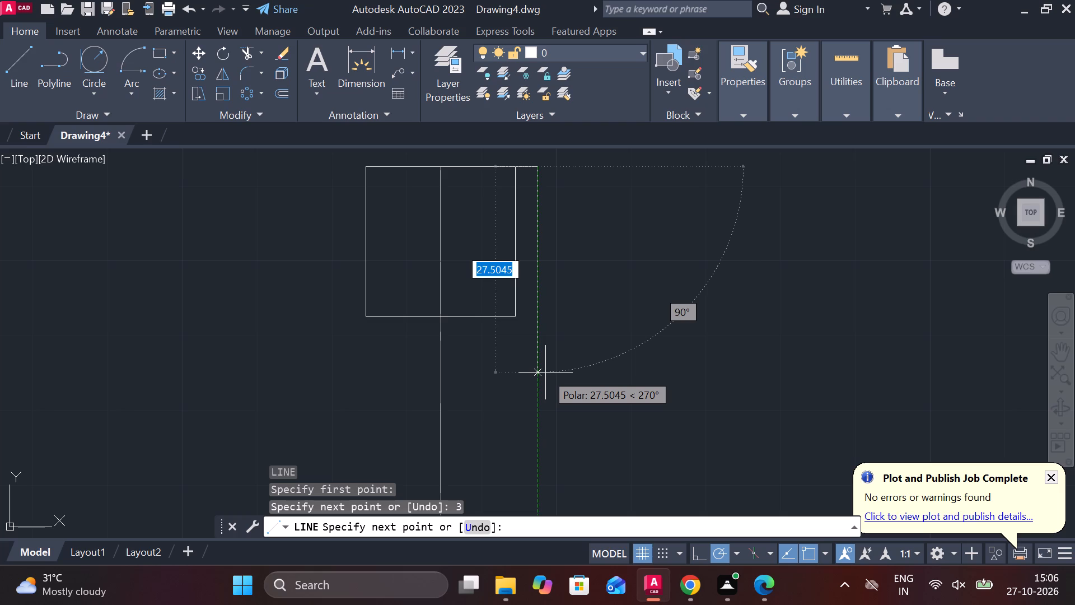
key(Escape)
Start a new line level with the square's top edge, about 35.5 units to the right of the short line's end.
middle_drag(631, 277, 506, 345)
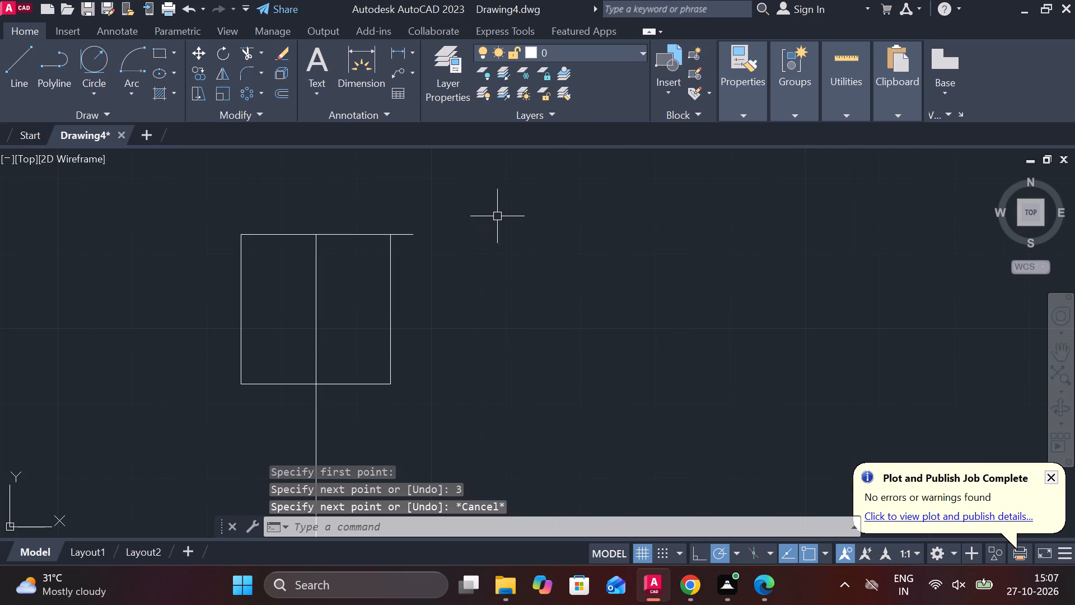
key(l)
key(Return)
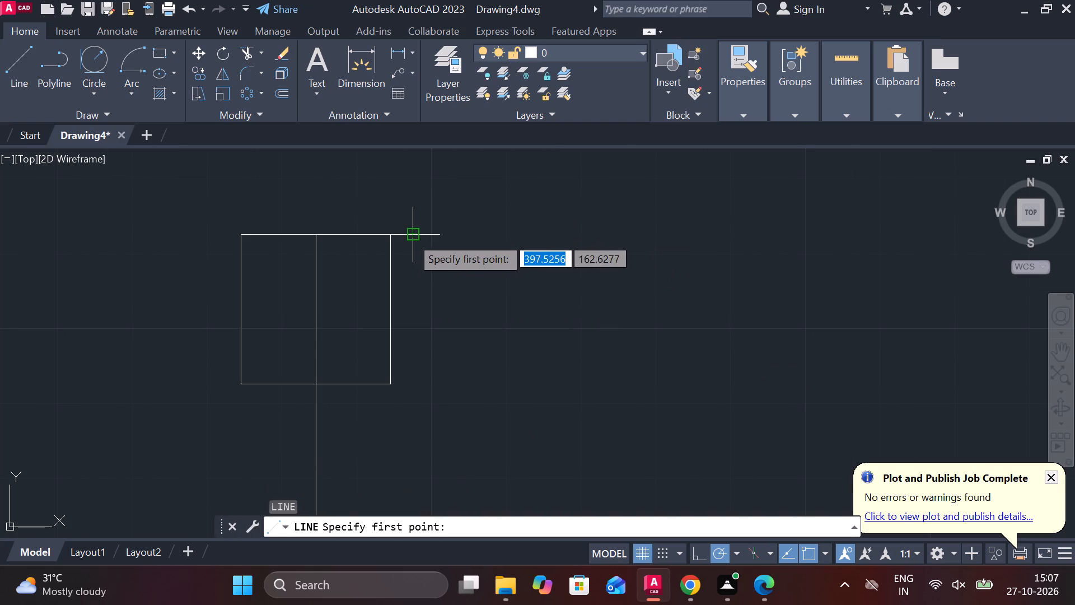
click(678, 238)
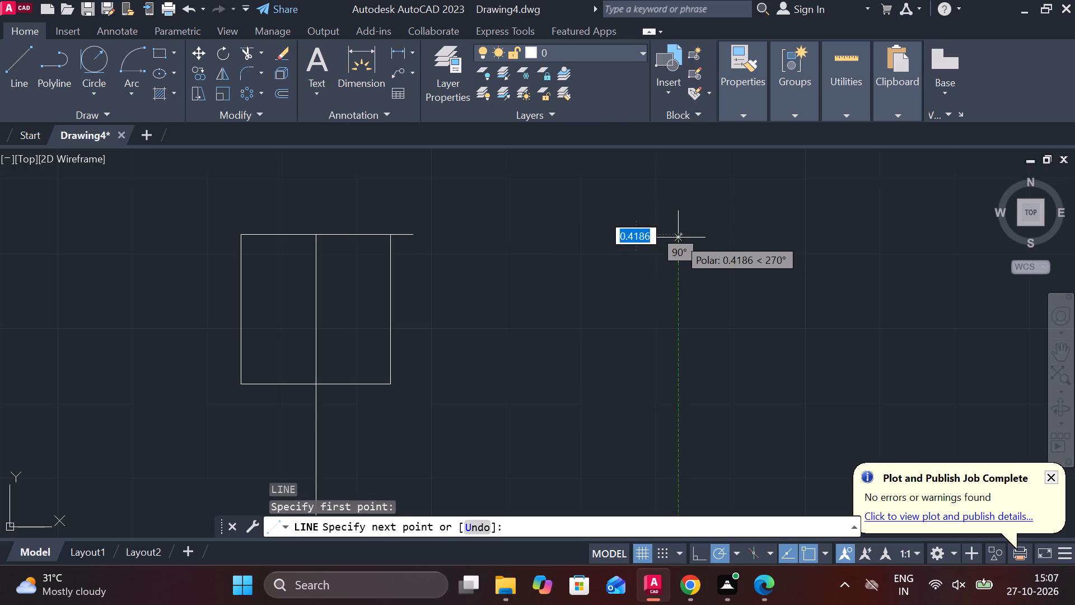
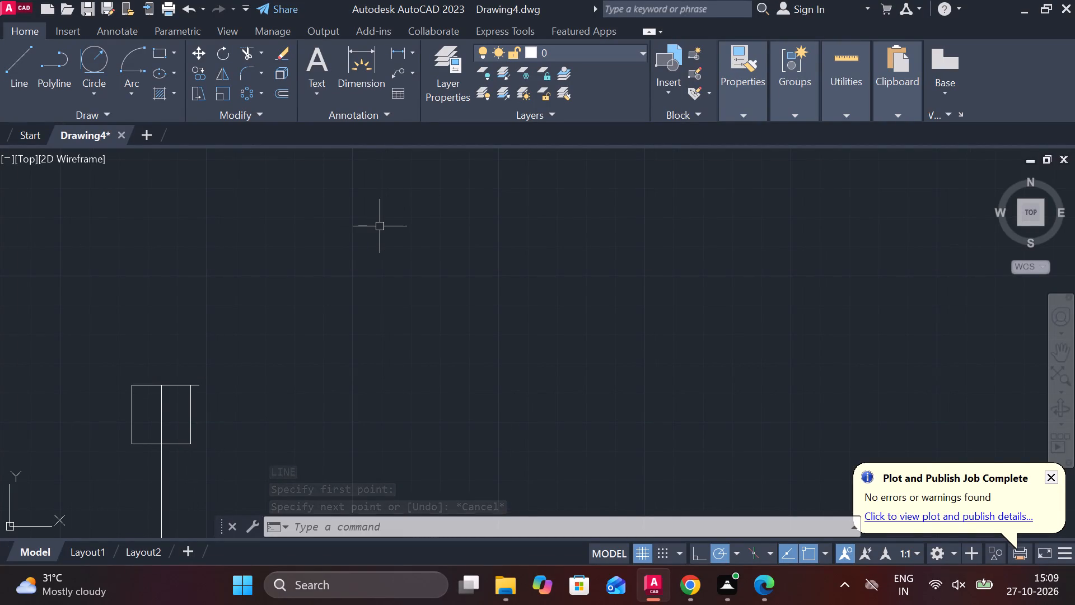
Draw a 15-unit square from lines, up and to the right of the 20-unit square, starting at its lower-left corner.
key(Escape)
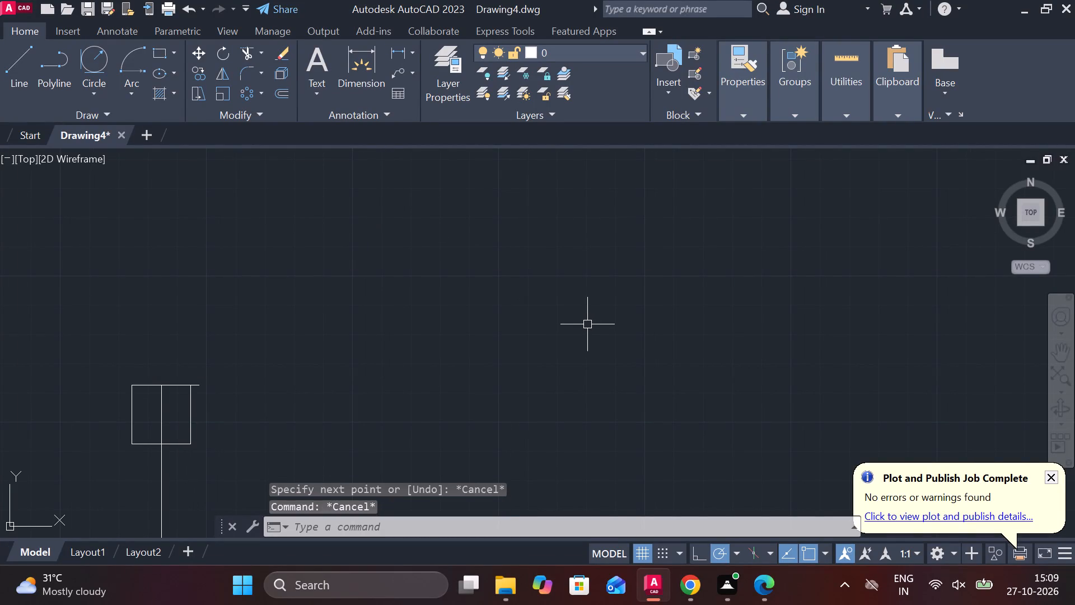
key(l)
key(Return)
click(437, 343)
text(15)
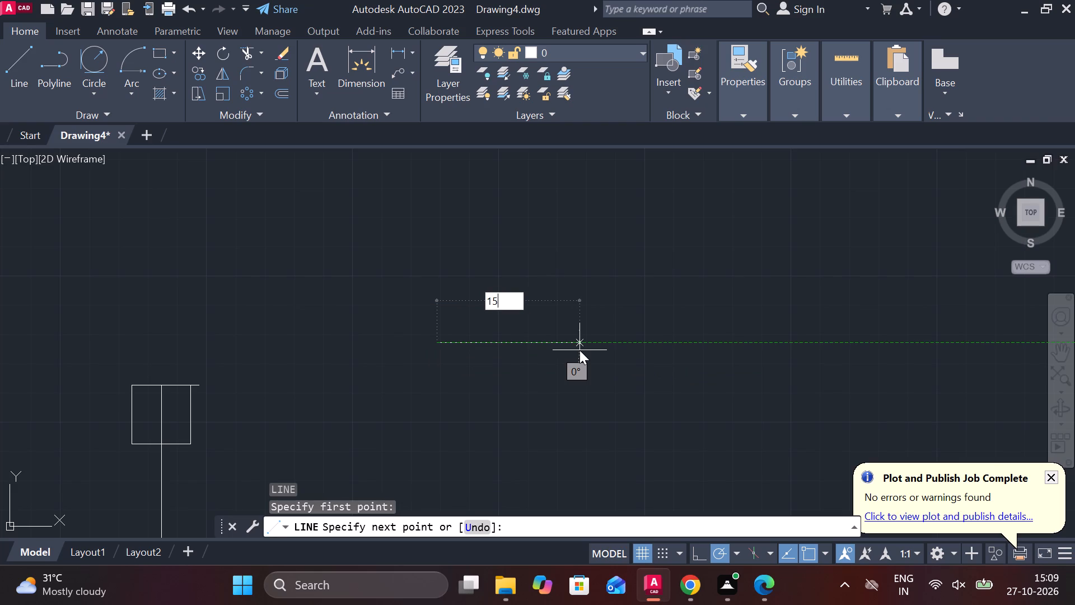
key(space)
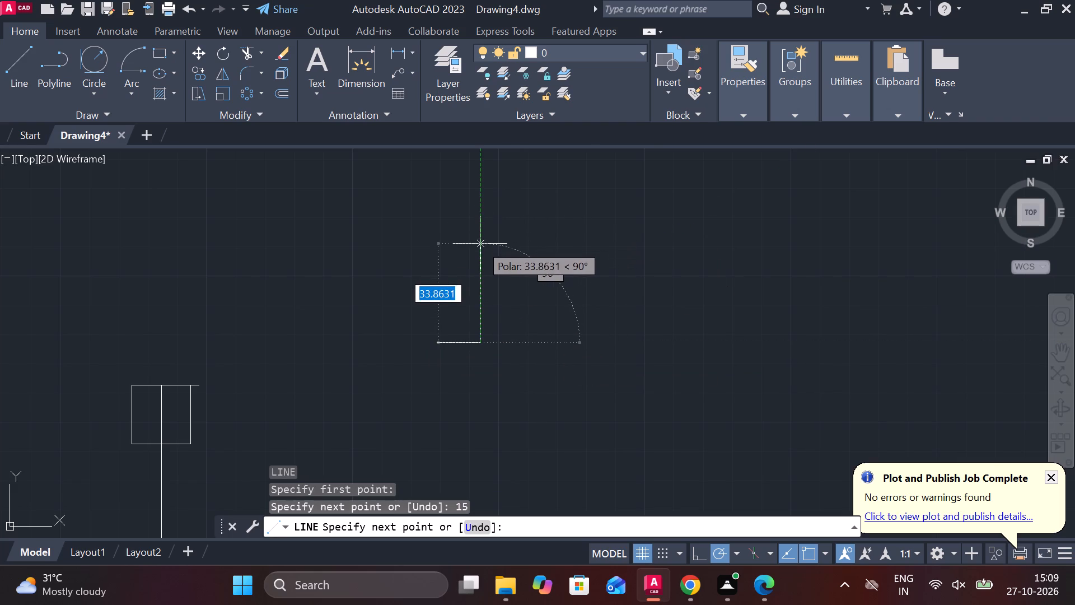
text(15)
key(space)
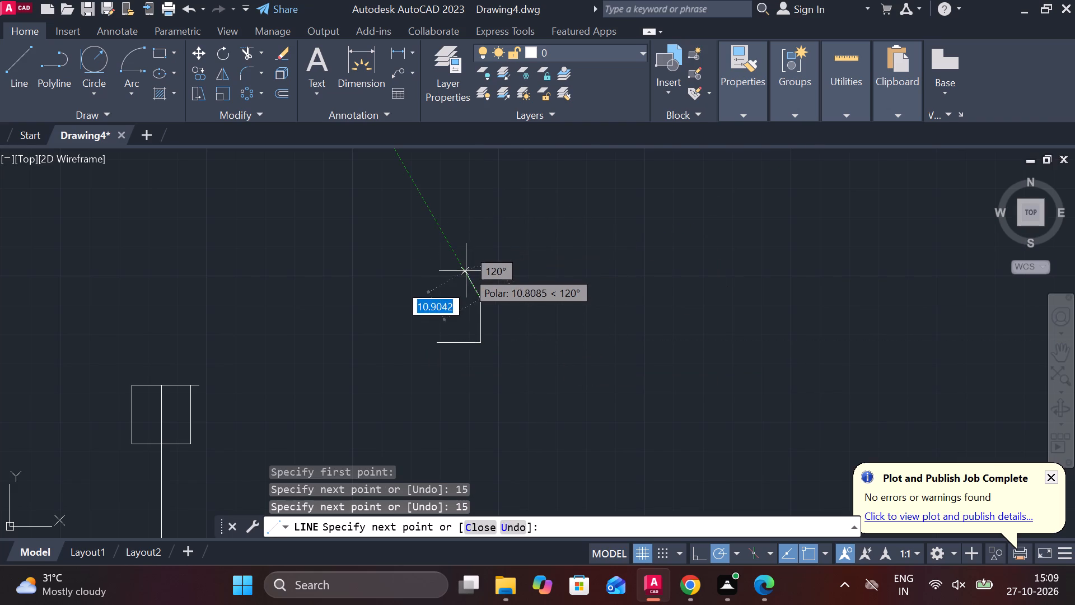
scroll(445, 295, up, 1)
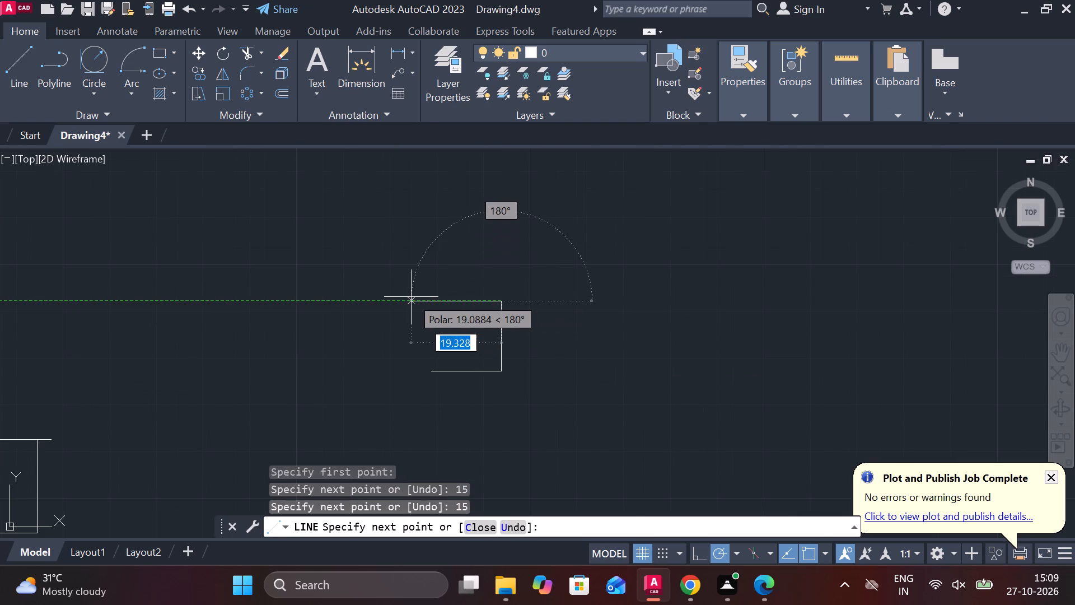
text(15)
key(space)
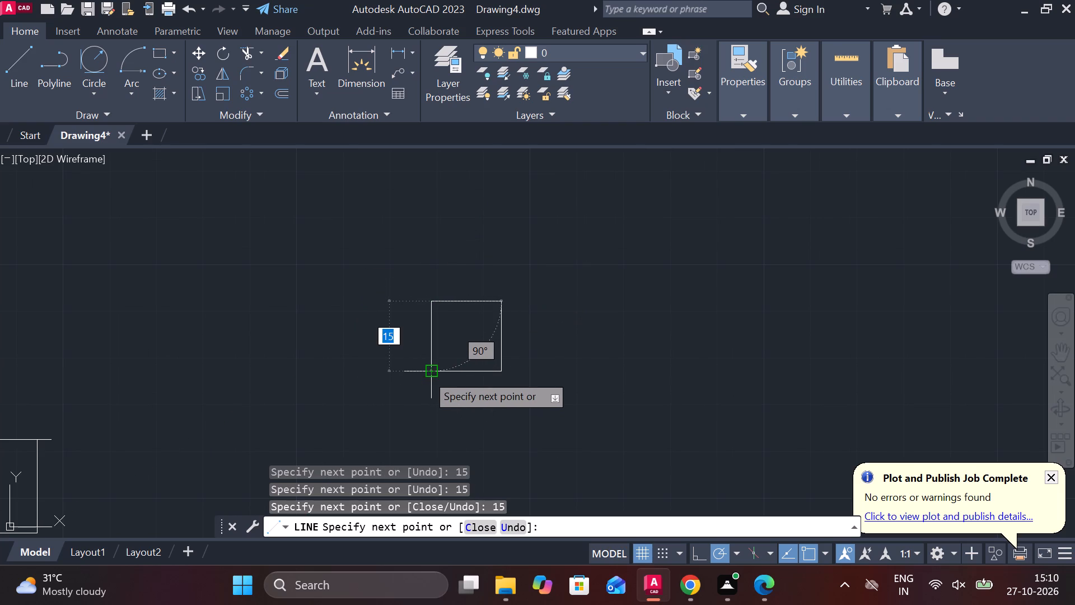
click(426, 374)
middle_drag(488, 257, 619, 392)
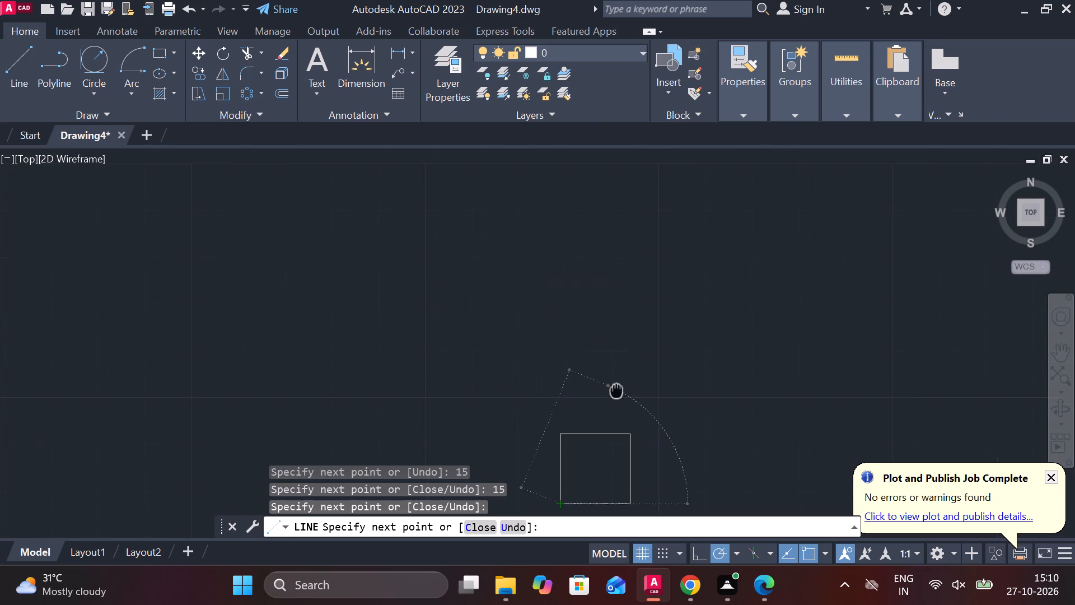
middle_drag(619, 392, 619, 385)
key(Escape)
Draw a 49-unit vertical line upward from the midpoint of the 15-unit square's bottom edge.
middle_drag(597, 330, 560, 283)
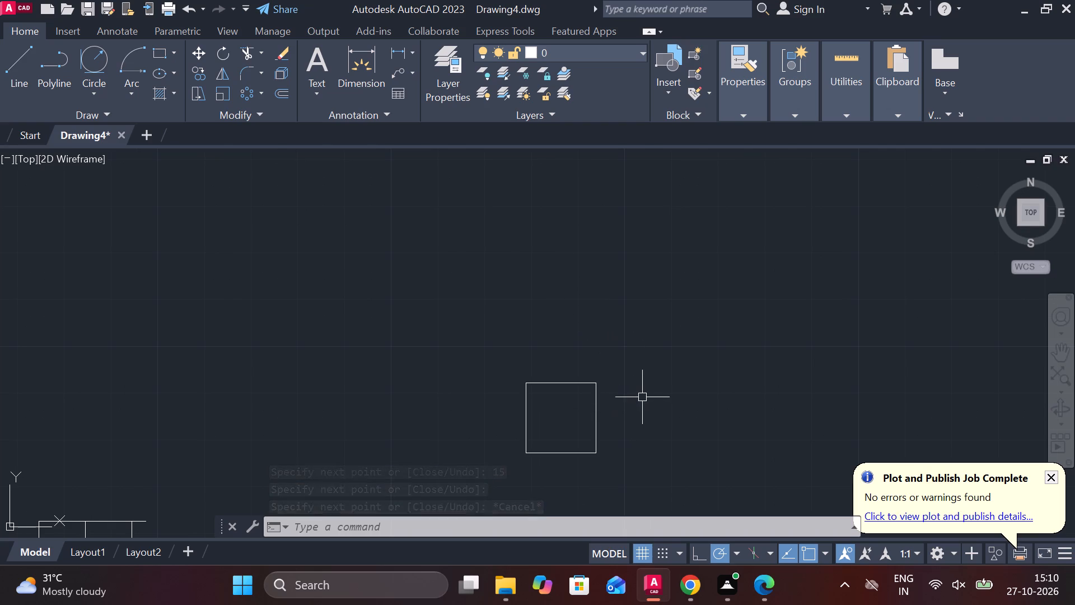
key(l)
key(Return)
click(562, 455)
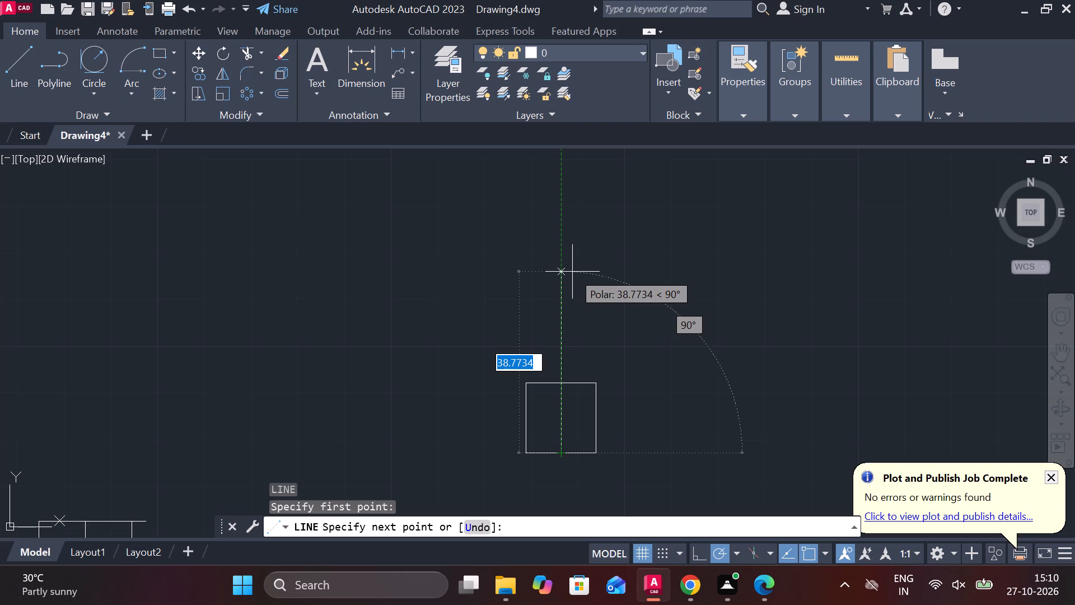
text(49)
key(Return)
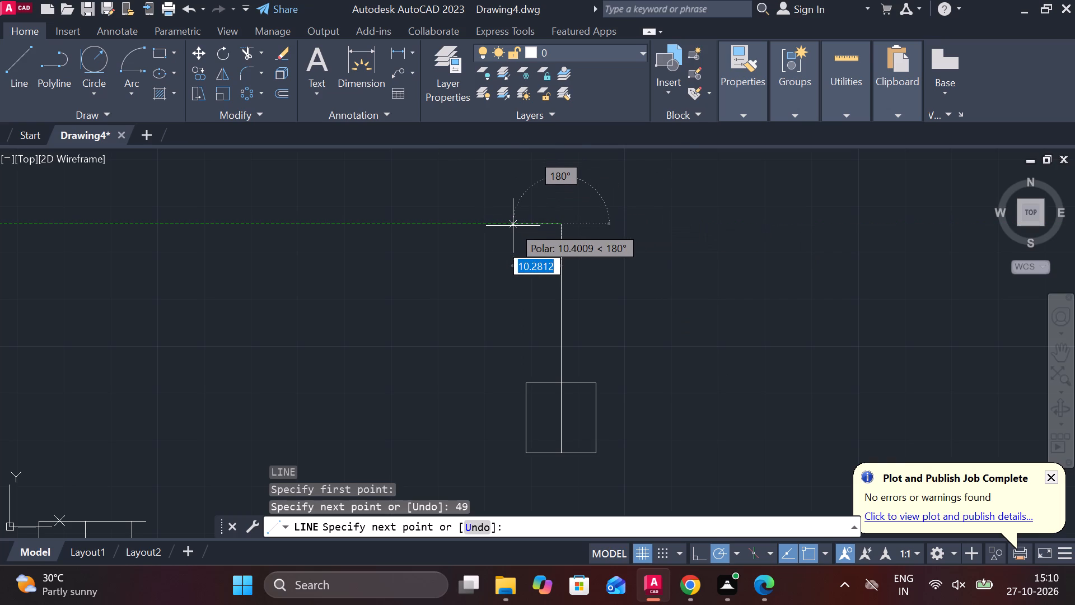
Continue from the vertical line's top with segments 3.5 left, 12 down, 7 right and 12 up, closing the rectangle at the line's top end.
text(3.5)
key(space)
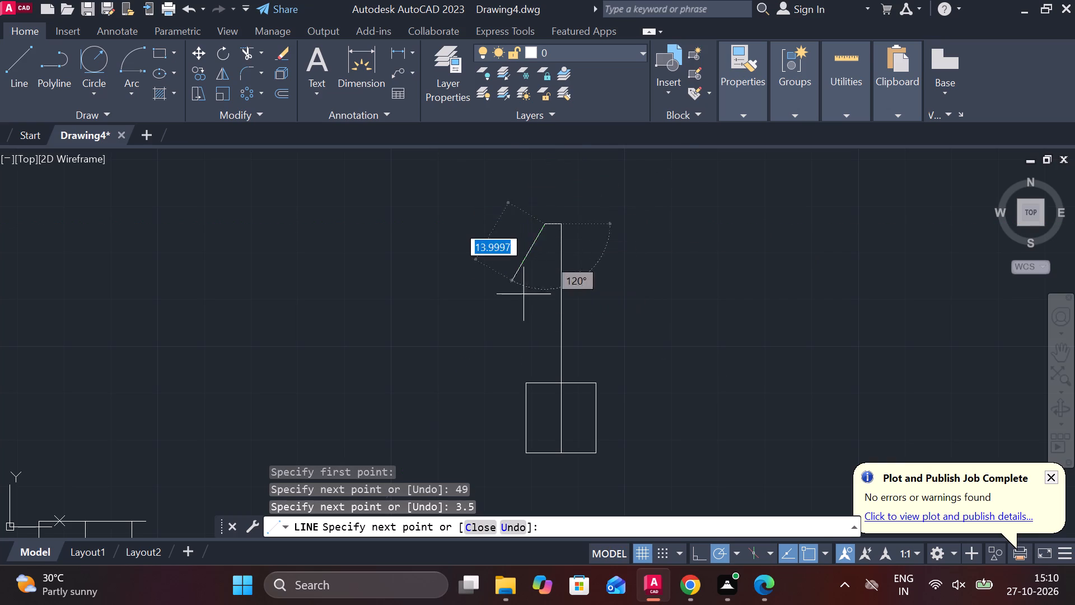
text(12)
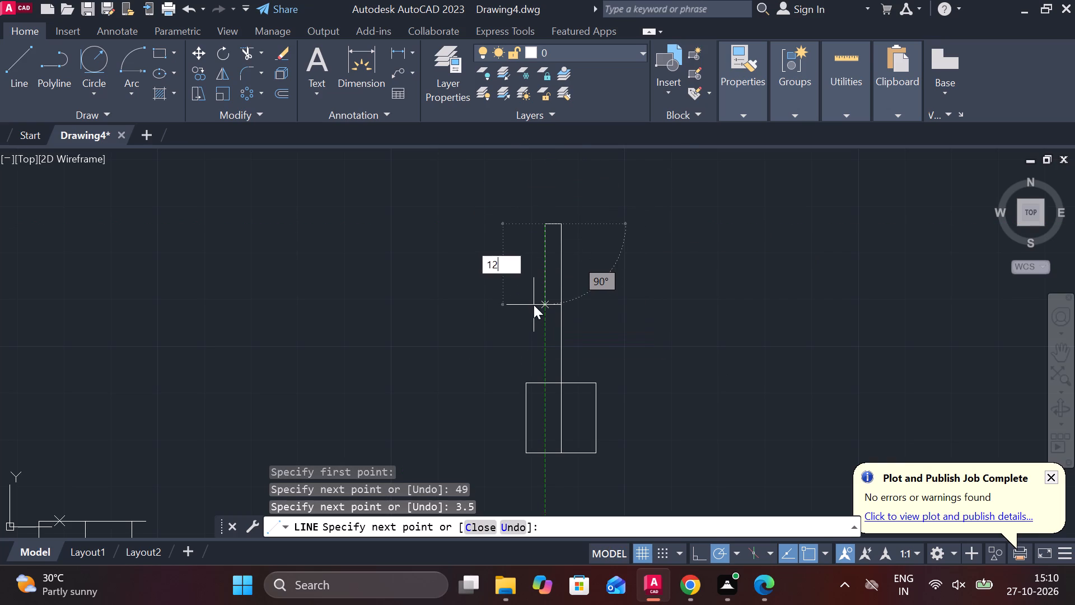
key(space)
text(7)
key(space)
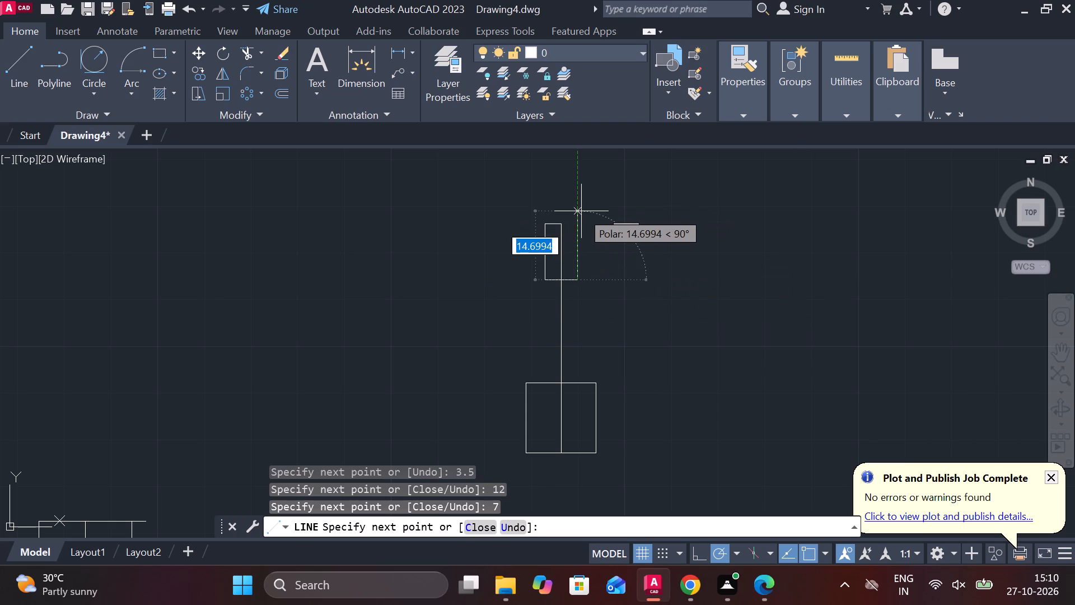
text(12)
key(space)
scroll(581, 213, up, 2)
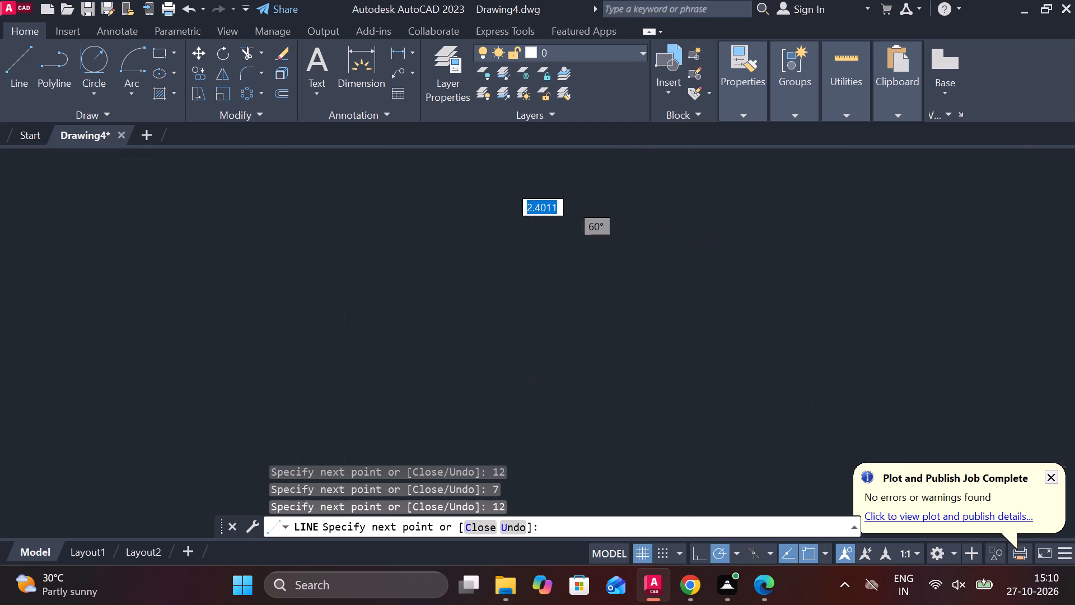
click(534, 239)
scroll(683, 253, down, 1)
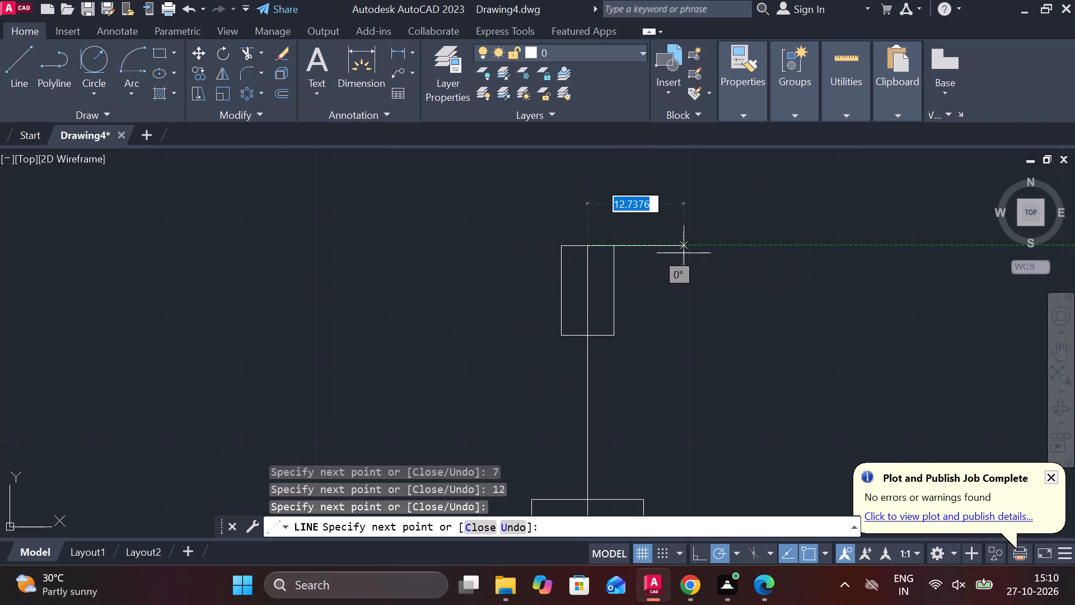
key(Escape)
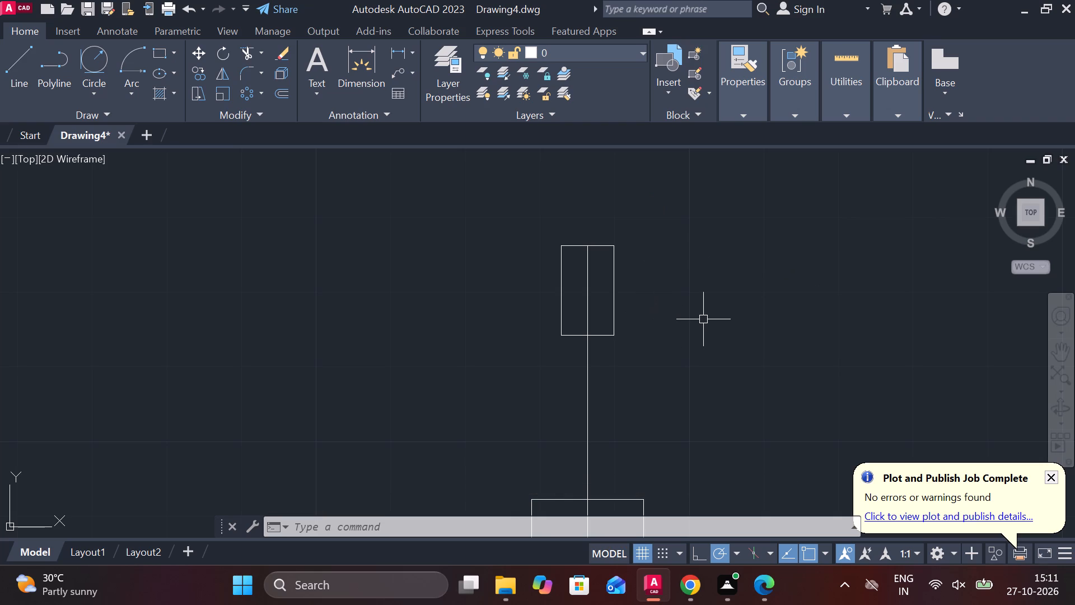
Draw a 10 by 13 rectangle centred below the 7 by 12 one, starting 5 units right from its bottom midpoint and ending at its lower-left corner.
key(l)
key(Return)
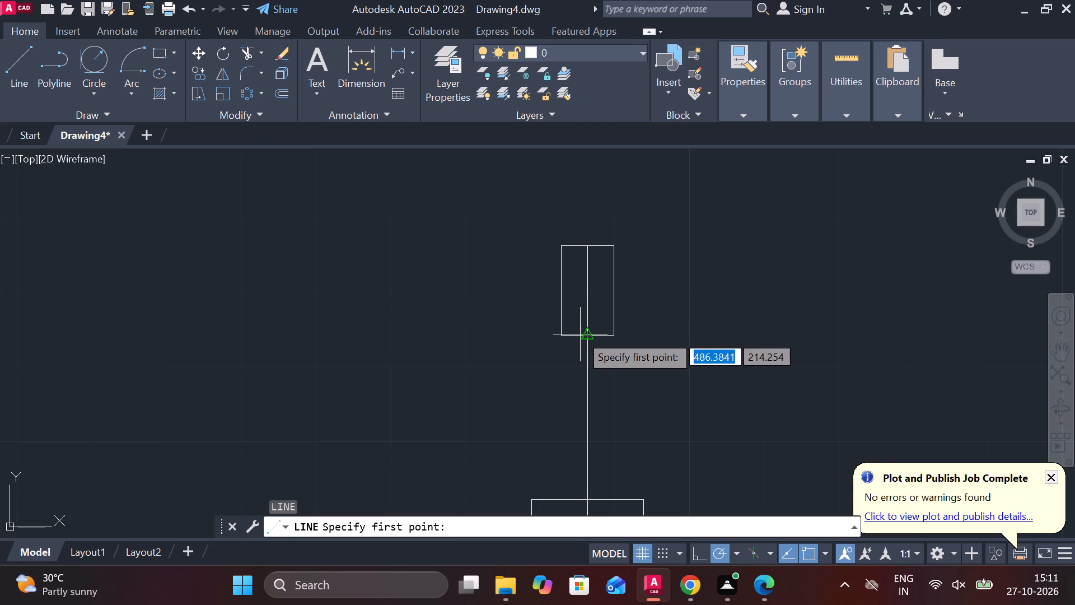
click(592, 341)
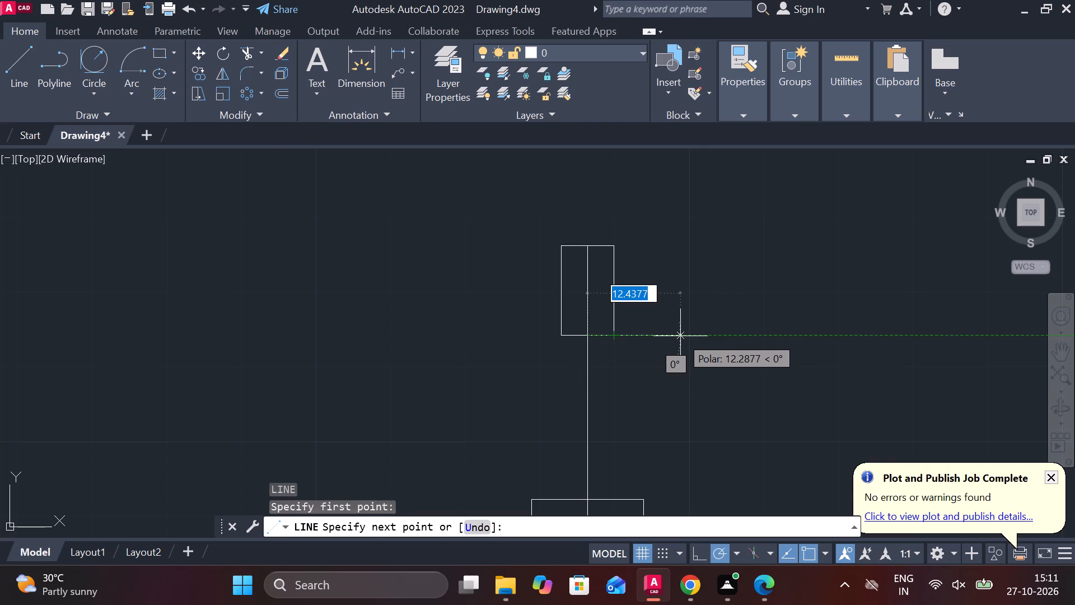
key(5)
key(Return)
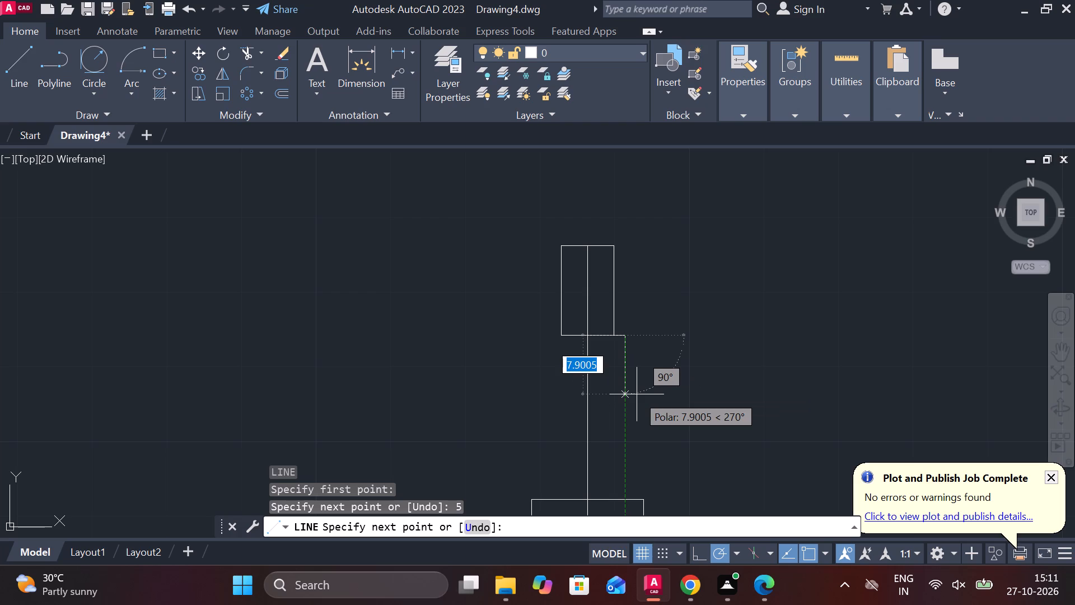
text(13)
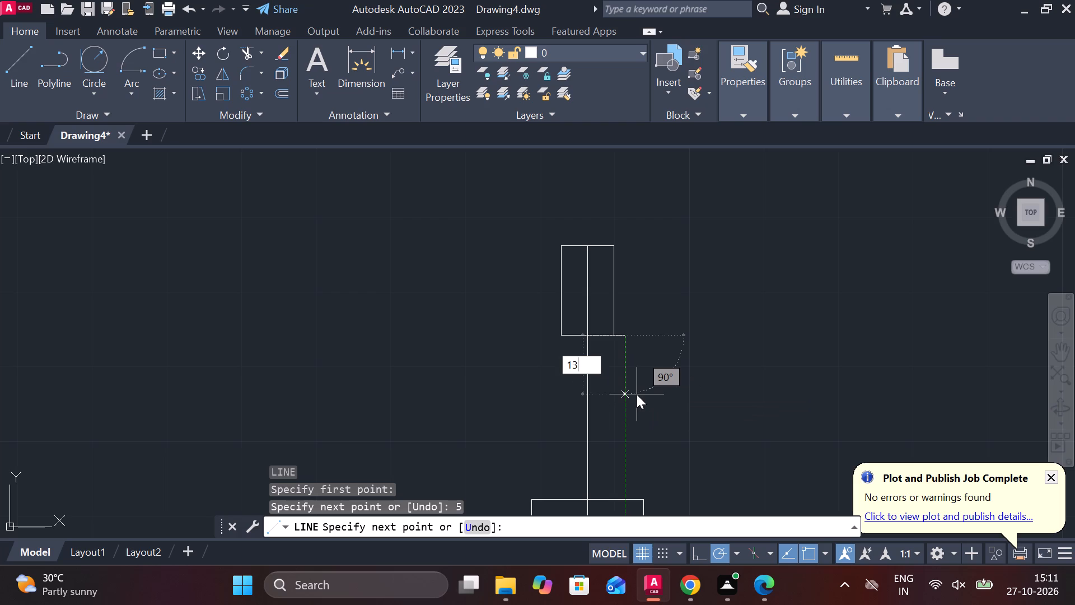
key(space)
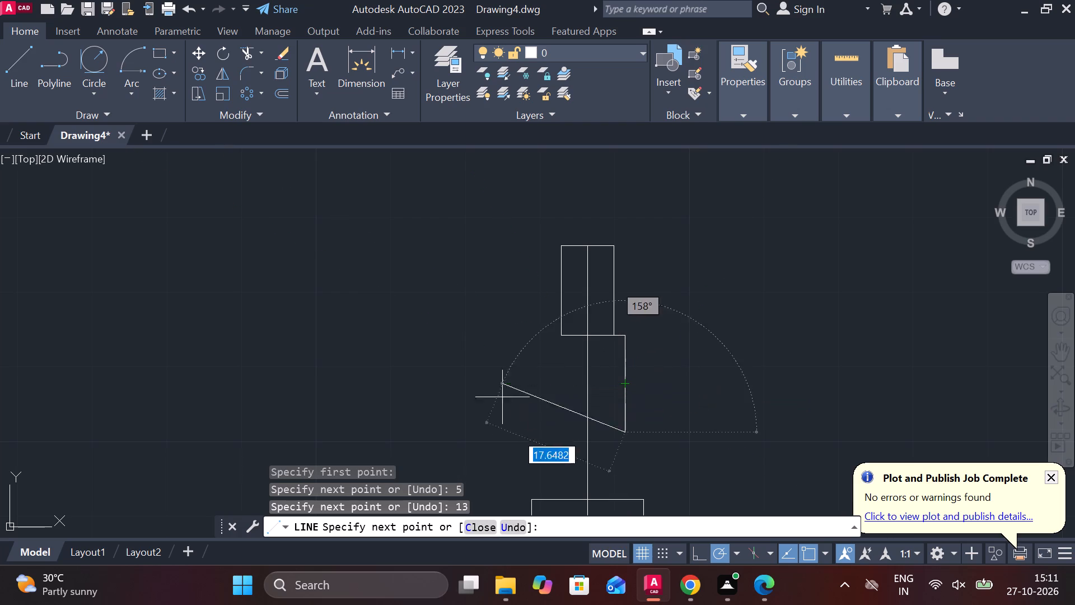
text(10)
key(Return)
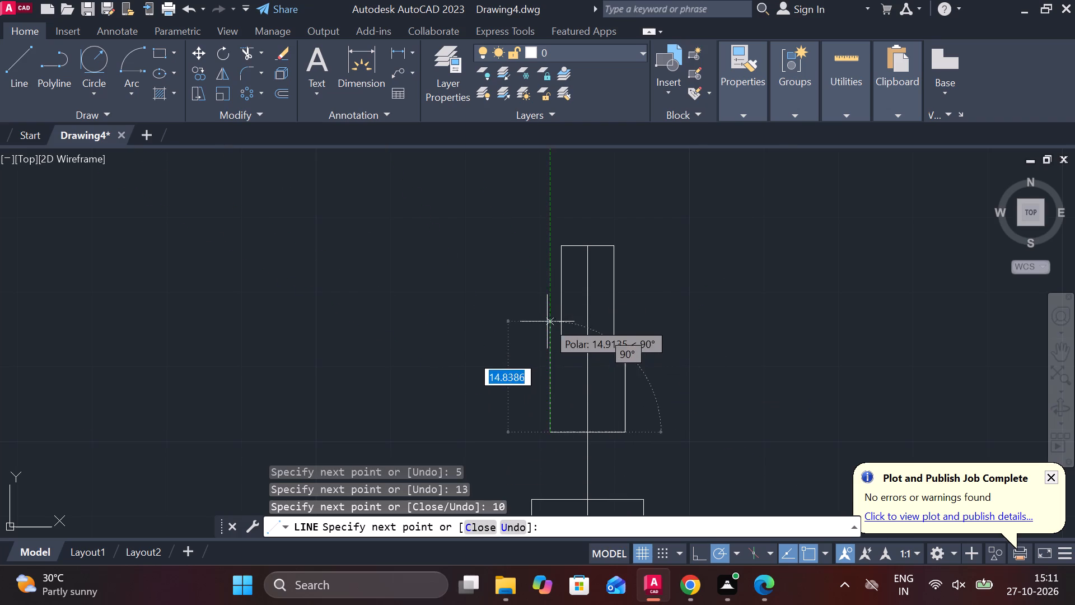
scroll(547, 322, up, 2)
text(13)
key(space)
click(585, 352)
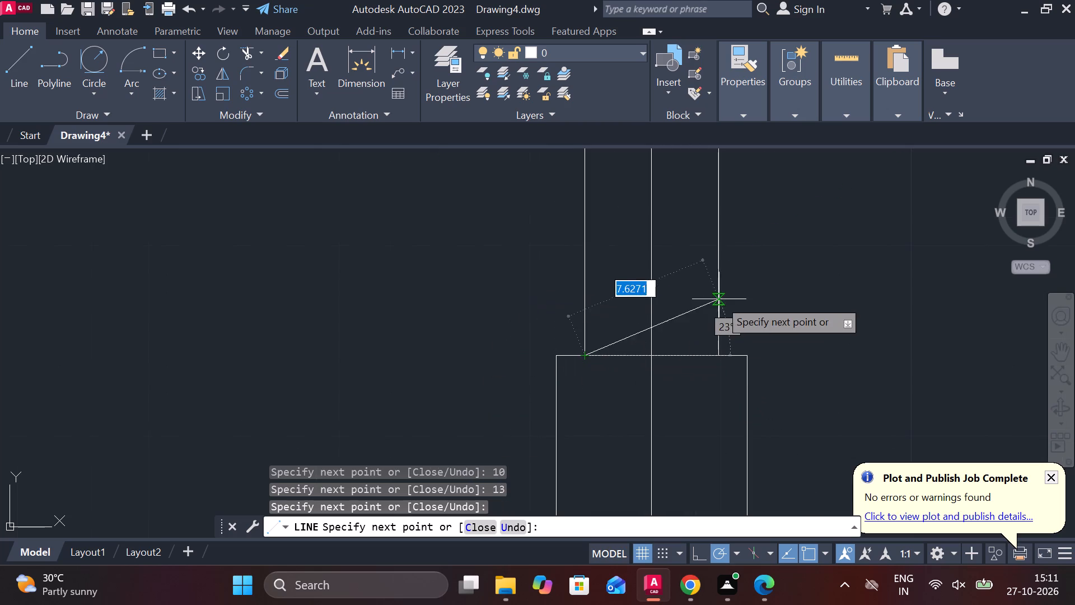
key(Escape)
Connect both bottom corners of the 10 by 13 rectangle to the square's top edge with 9-unit vertical lines.
scroll(706, 301, down, 1)
middle_drag(784, 381, 685, 185)
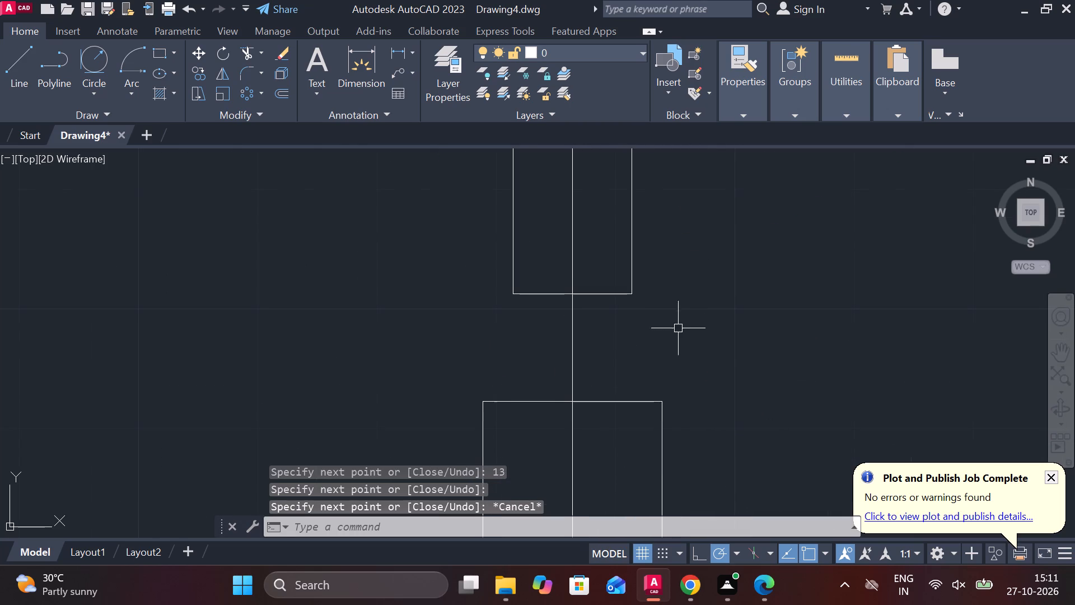
key(l)
key(Return)
click(632, 299)
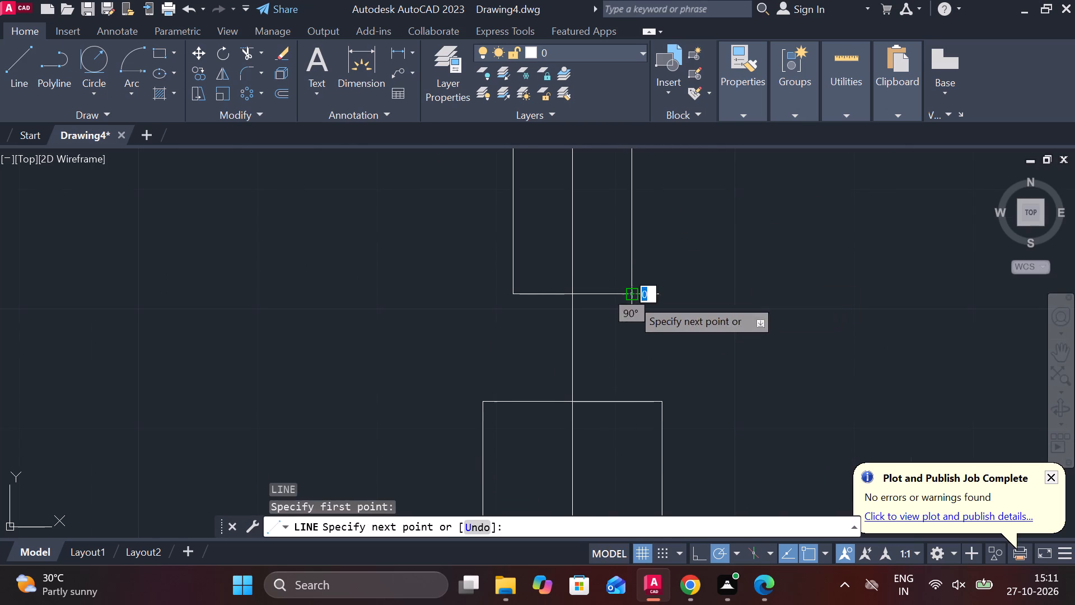
click(629, 399)
key(Escape)
key(space)
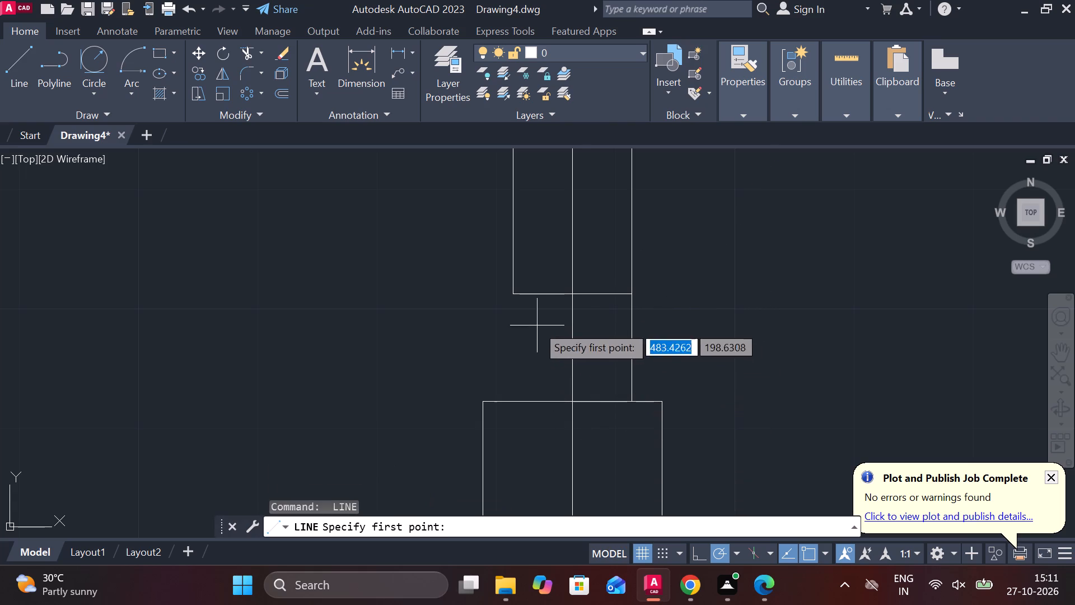
click(516, 292)
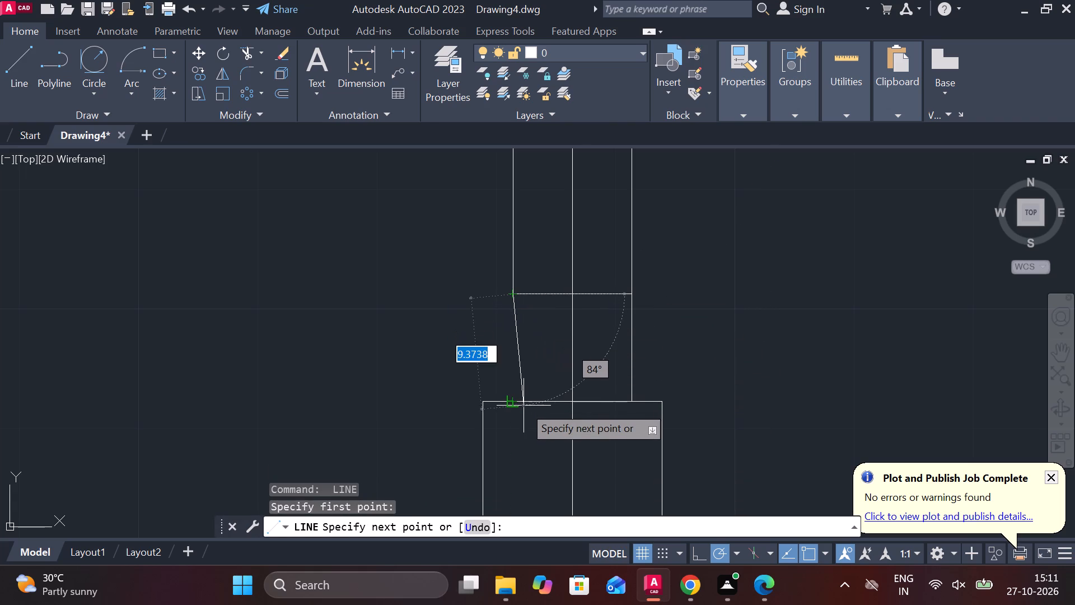
click(513, 406)
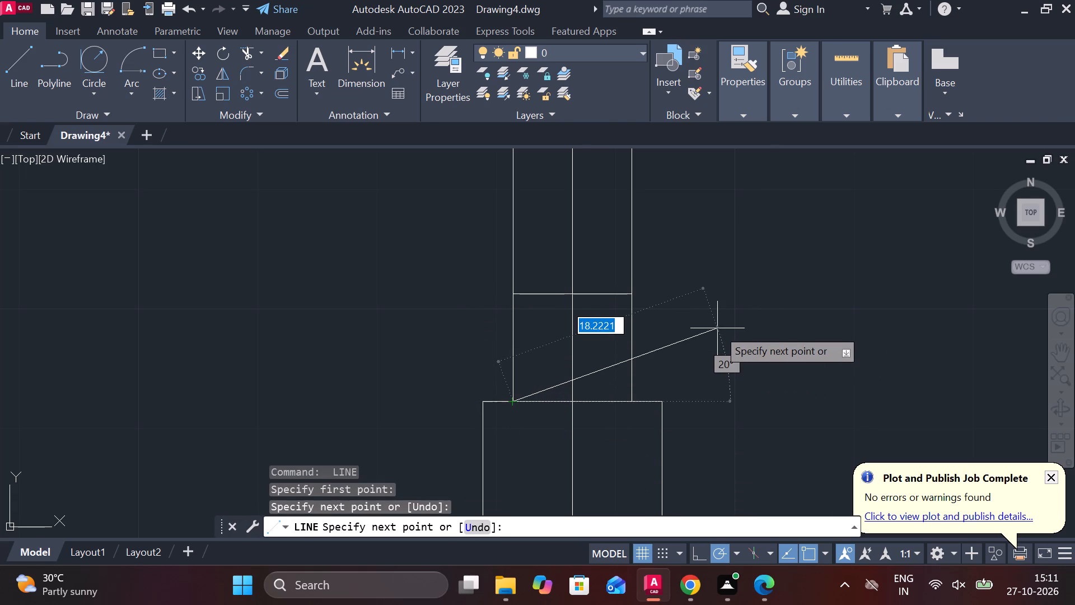
key(Escape)
Start a line at the midpoint of the 15-unit square's bottom edge, with segments 1.5 left and 10 up.
scroll(717, 328, down, 2)
scroll(649, 423, up, 2)
middle_drag(661, 432, 610, 435)
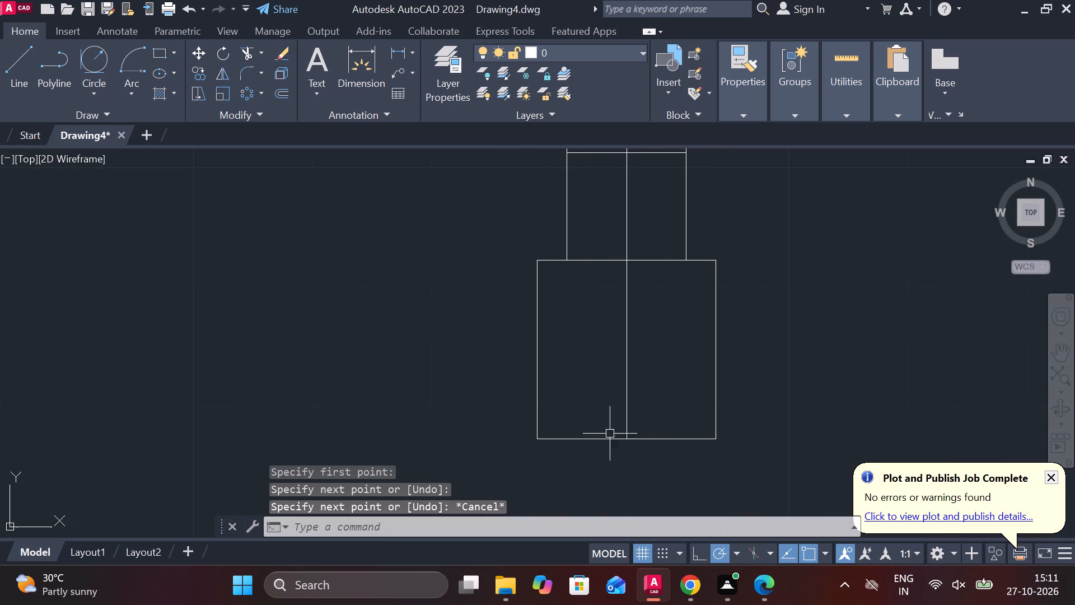
key(l)
key(Return)
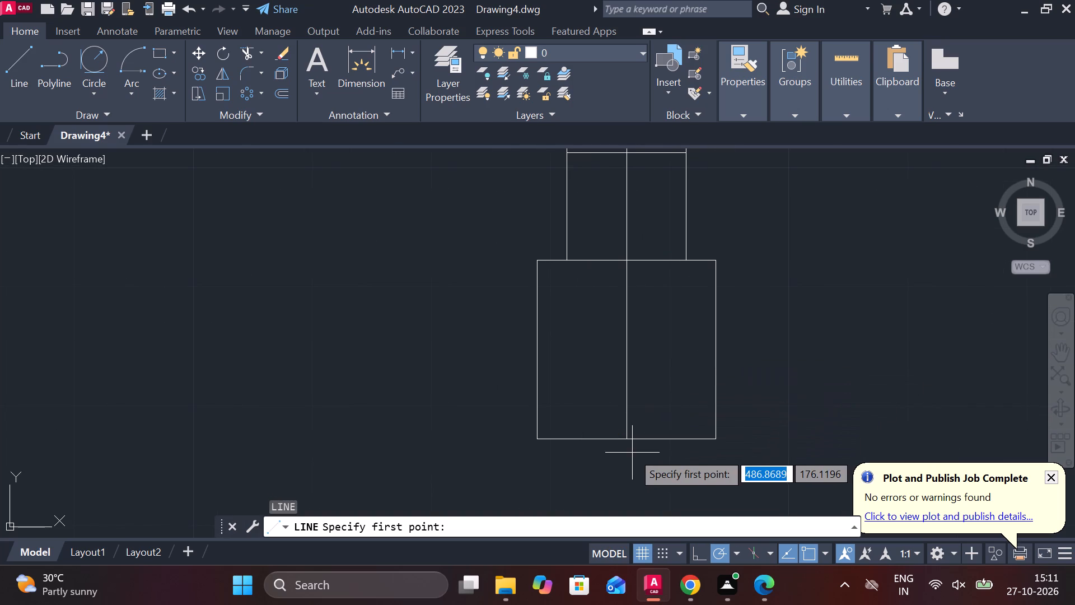
click(630, 442)
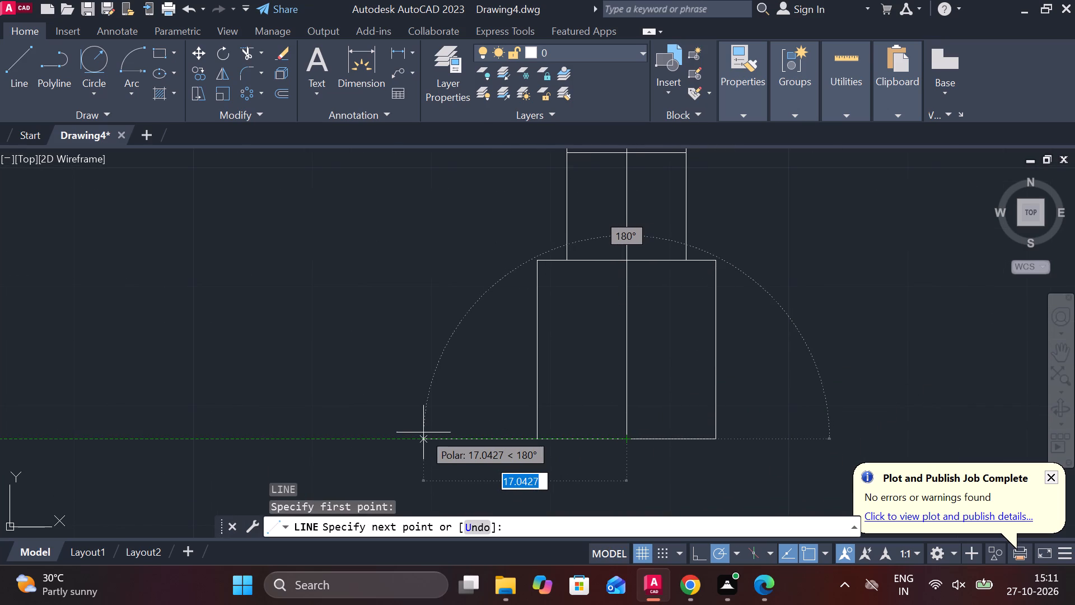
text(1.)
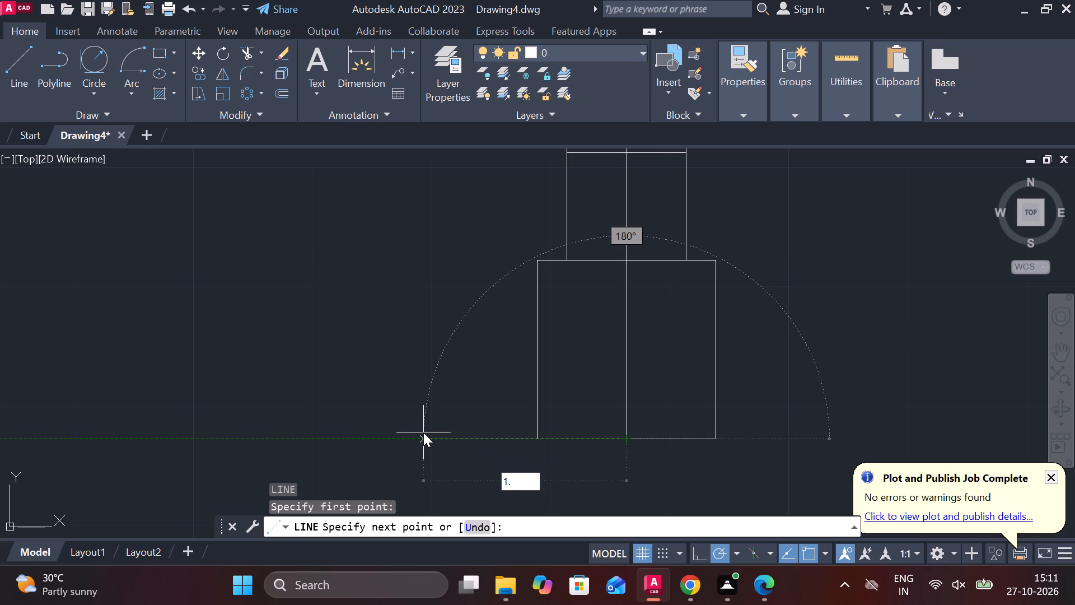
key(5)
key(Return)
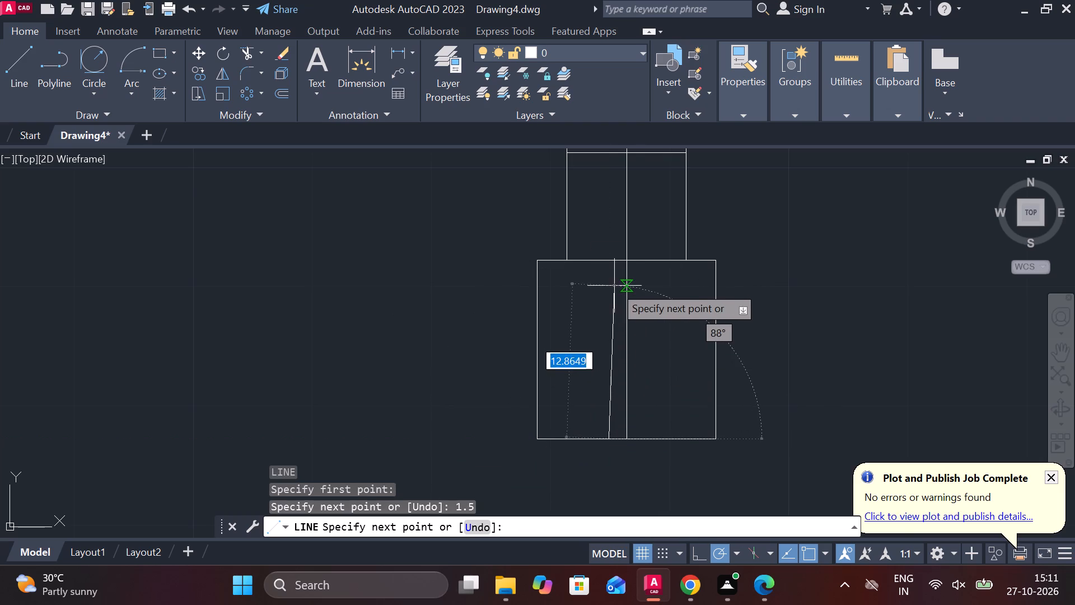
text(10)
key(Return)
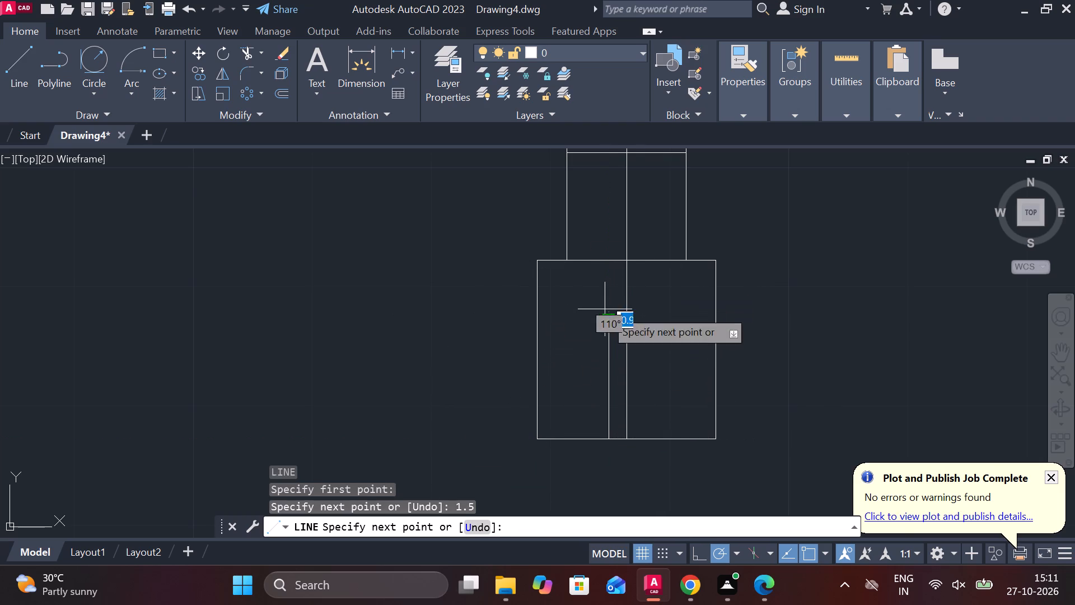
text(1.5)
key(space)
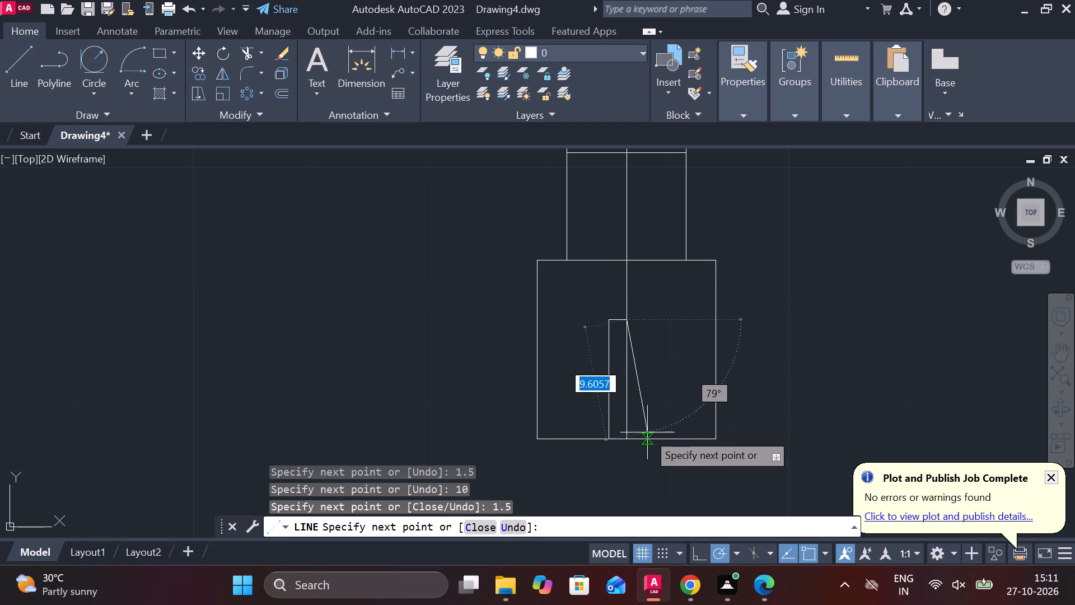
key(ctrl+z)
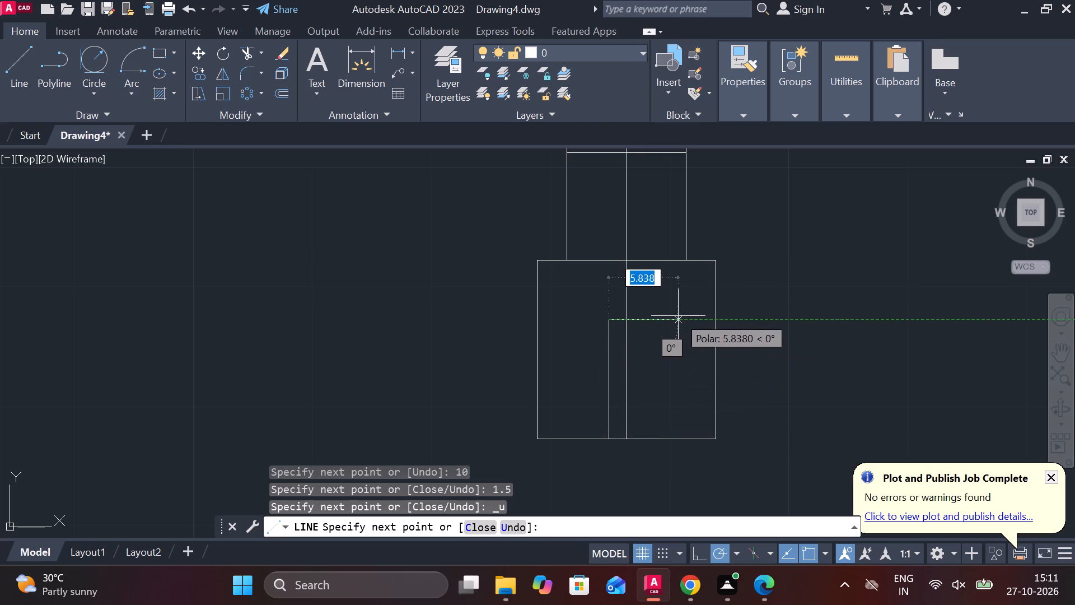
Continue the line 3 units right and down to the square's bottom edge, completing a 3 by 10 opening.
text(3)
key(space)
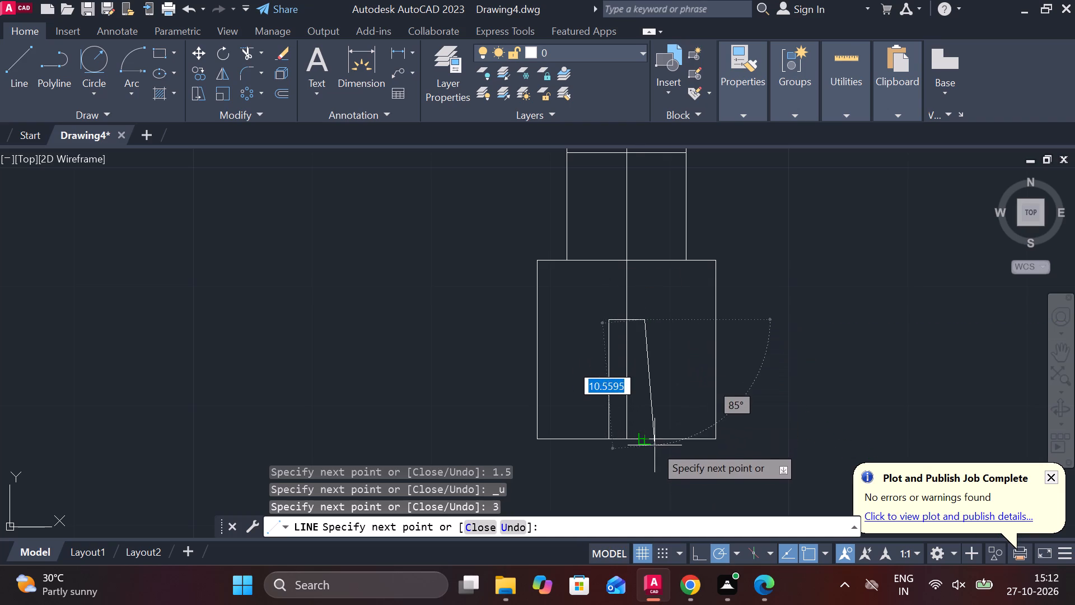
click(644, 440)
key(grave)
key(Escape)
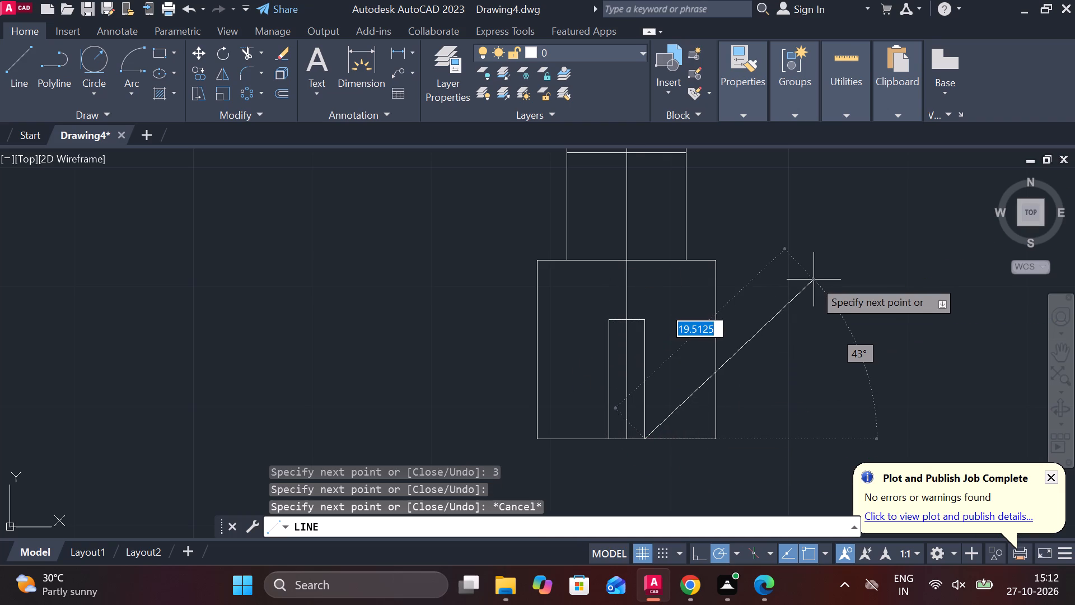
key(Escape)
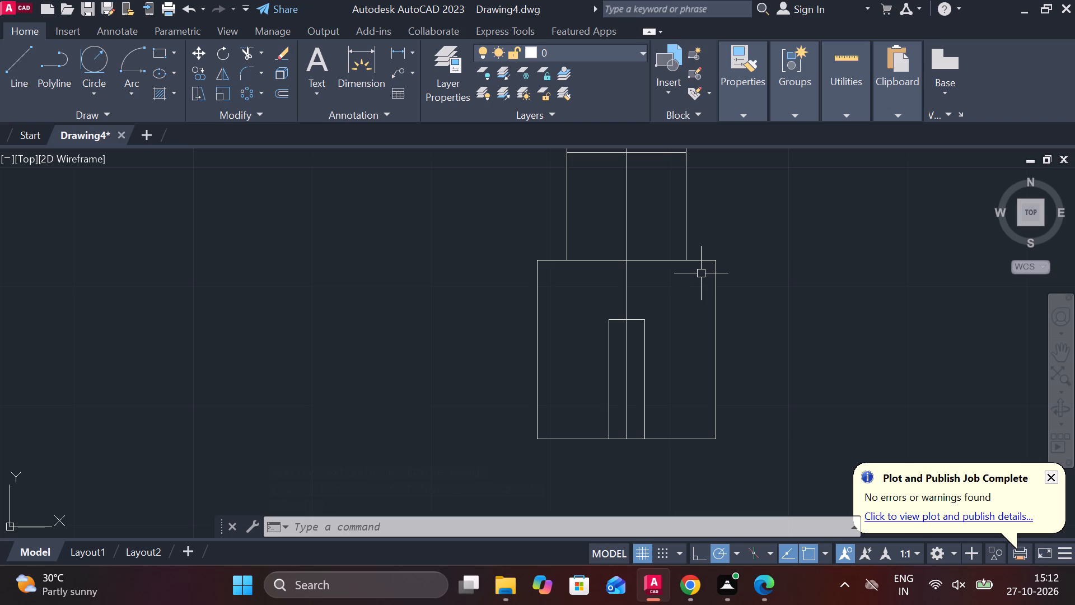
Draw a V in the 10 by 13 rectangle, from its upper-left corner to the bottom midpoint and up to its upper-right corner.
scroll(810, 287, down, 2)
middle_drag(736, 282, 676, 319)
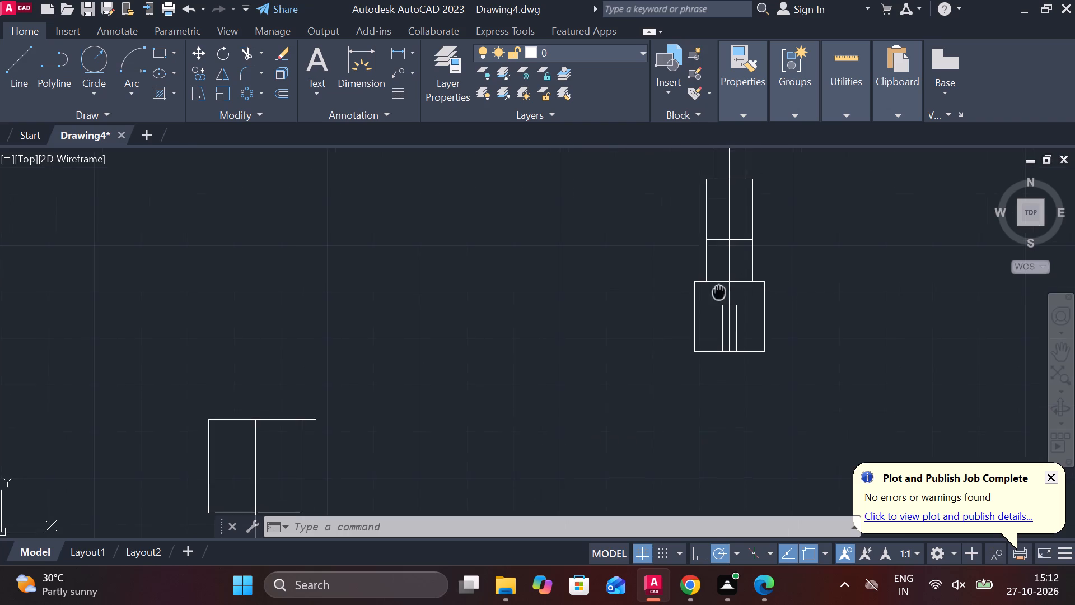
middle_drag(676, 319, 602, 364)
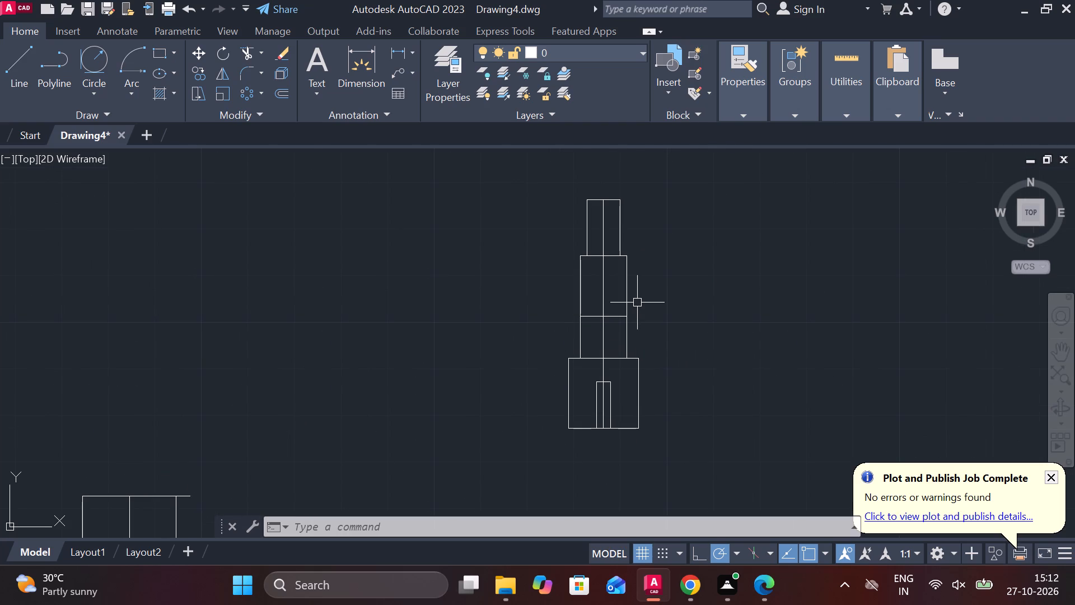
scroll(637, 302, up, 1)
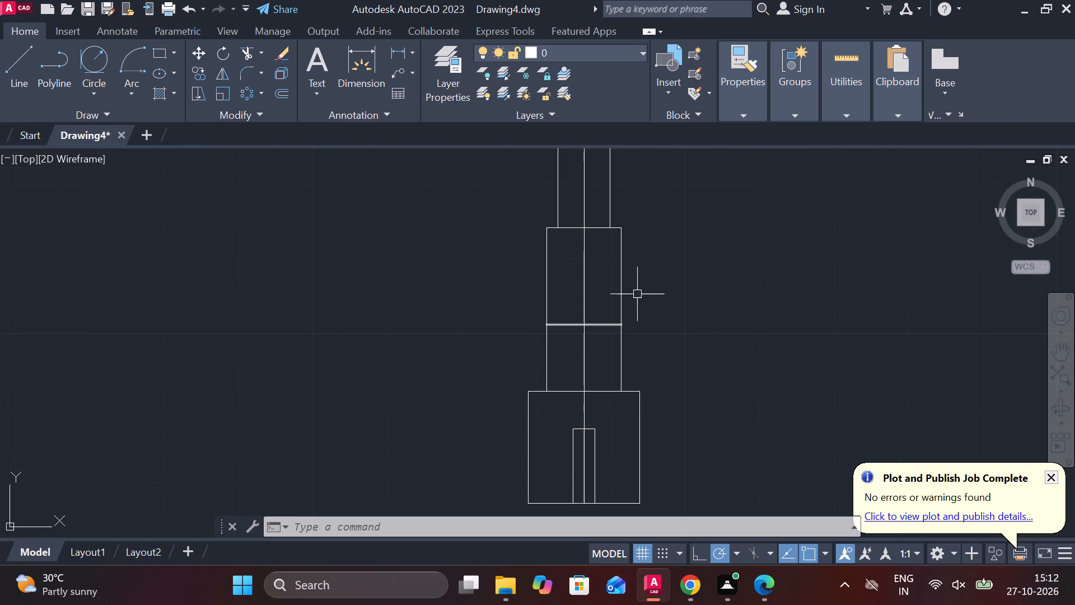
key(Escape)
key(l)
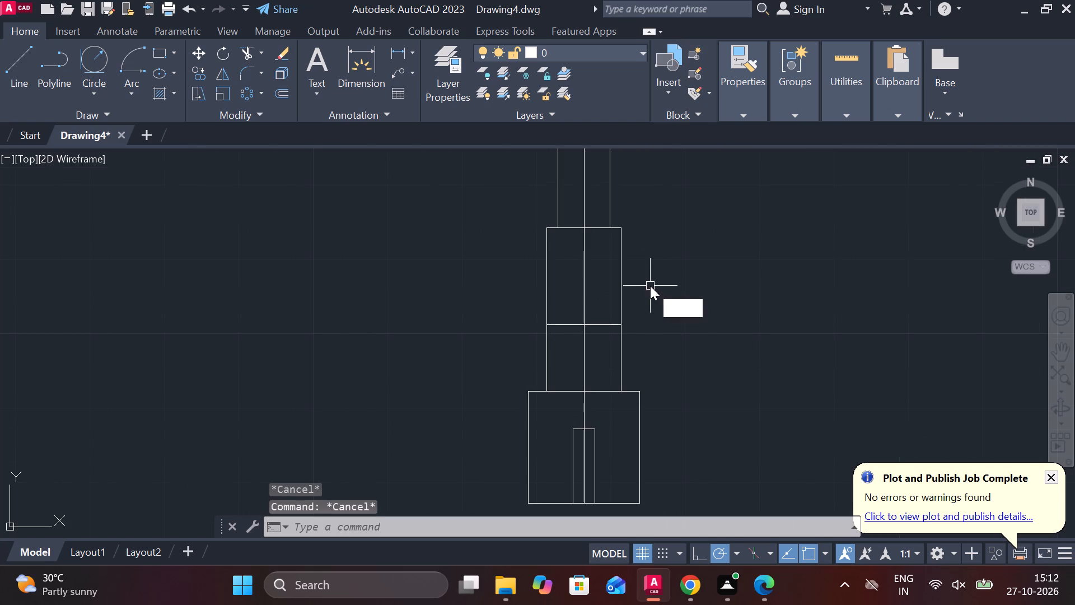
key(Return)
scroll(550, 232, up, 2)
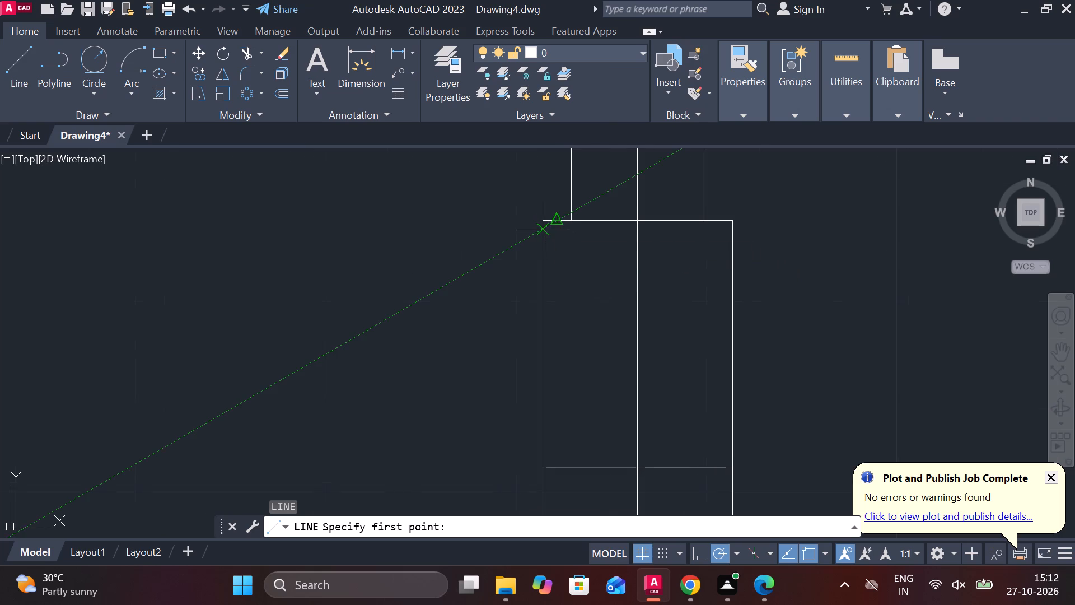
scroll(534, 210, up, 3)
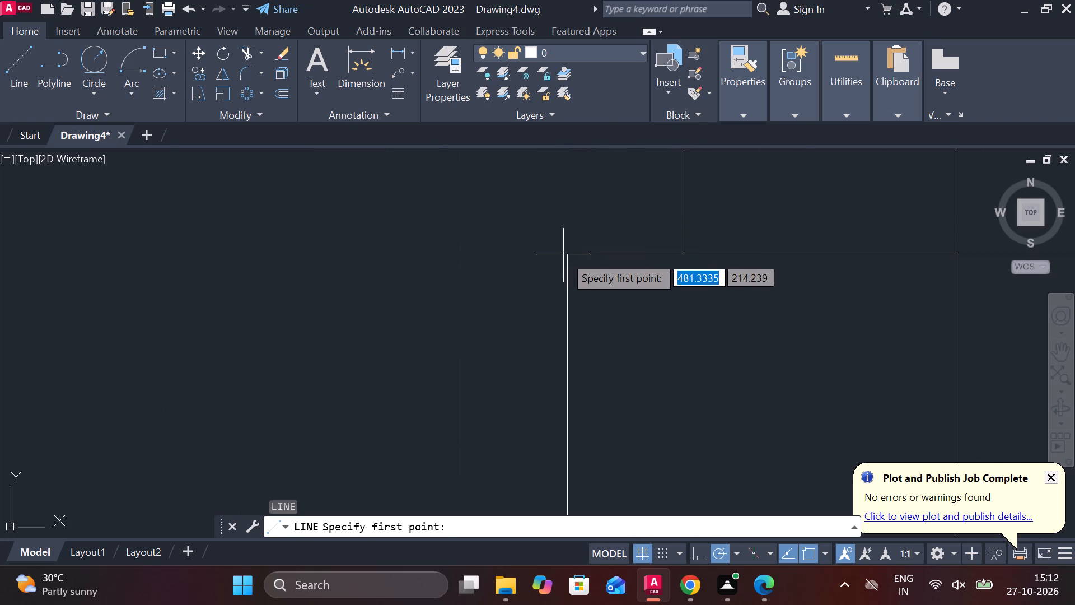
click(566, 255)
scroll(566, 255, down, 3)
middle_drag(675, 491, 615, 404)
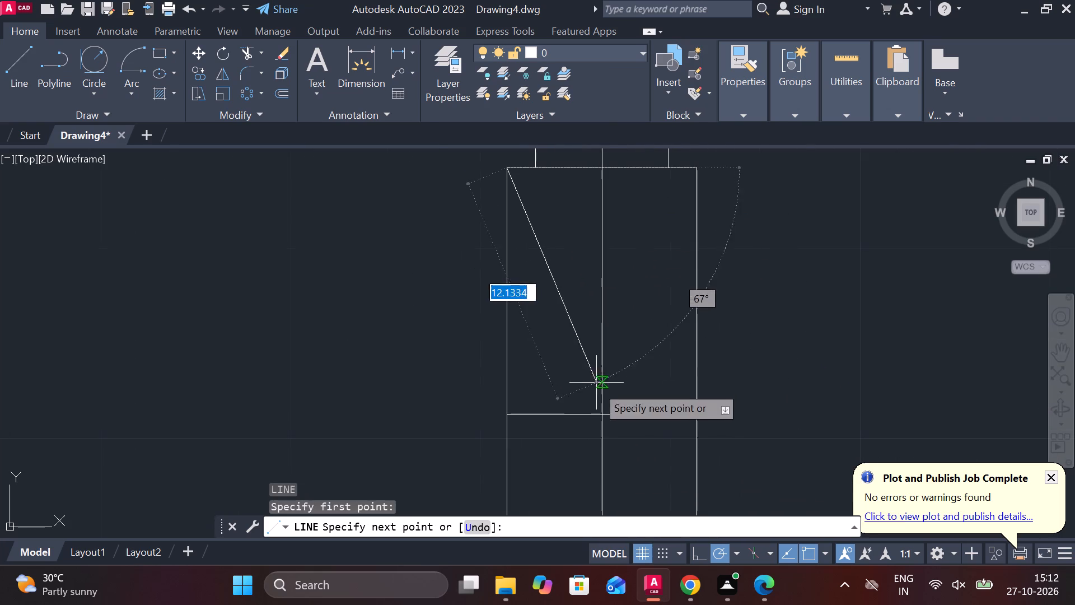
click(596, 417)
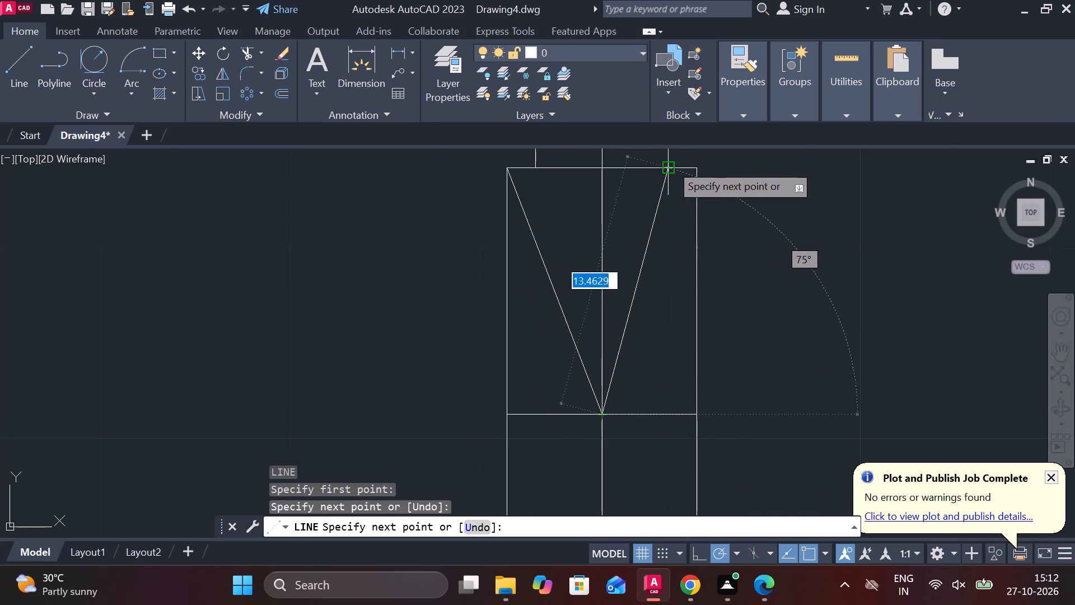
click(697, 169)
key(Escape)
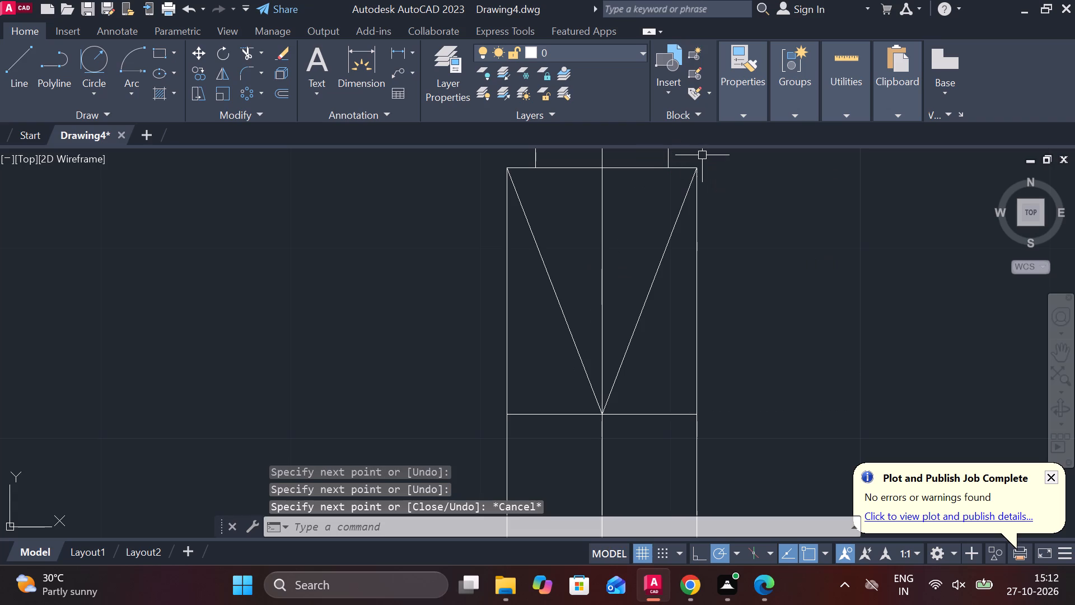
Draw an inverted V in the same rectangle, from its lower-left corner to the top midpoint and down to its lower-right corner.
key(space)
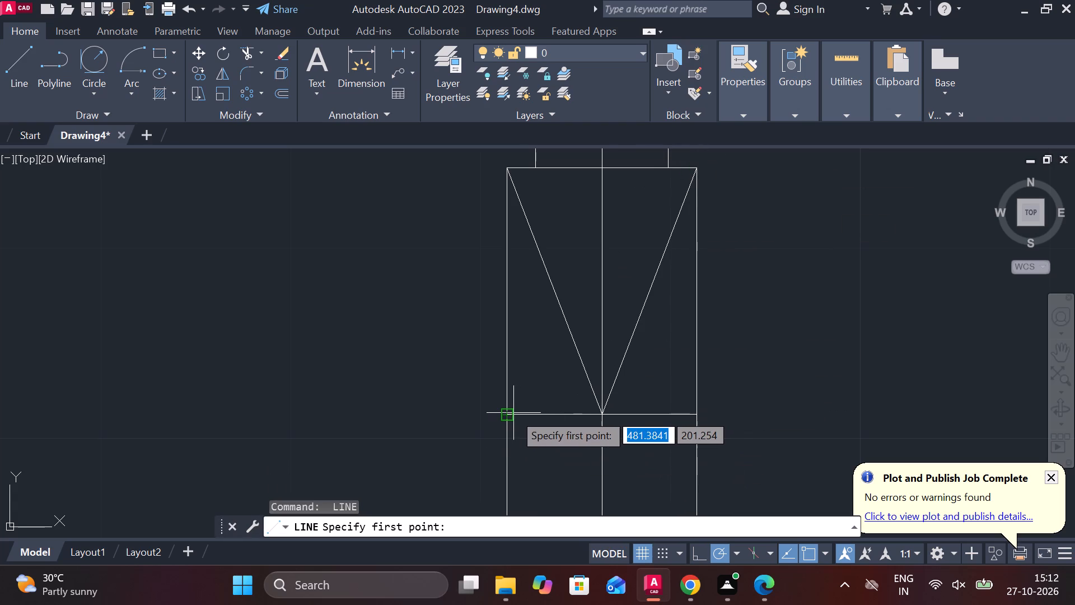
click(507, 413)
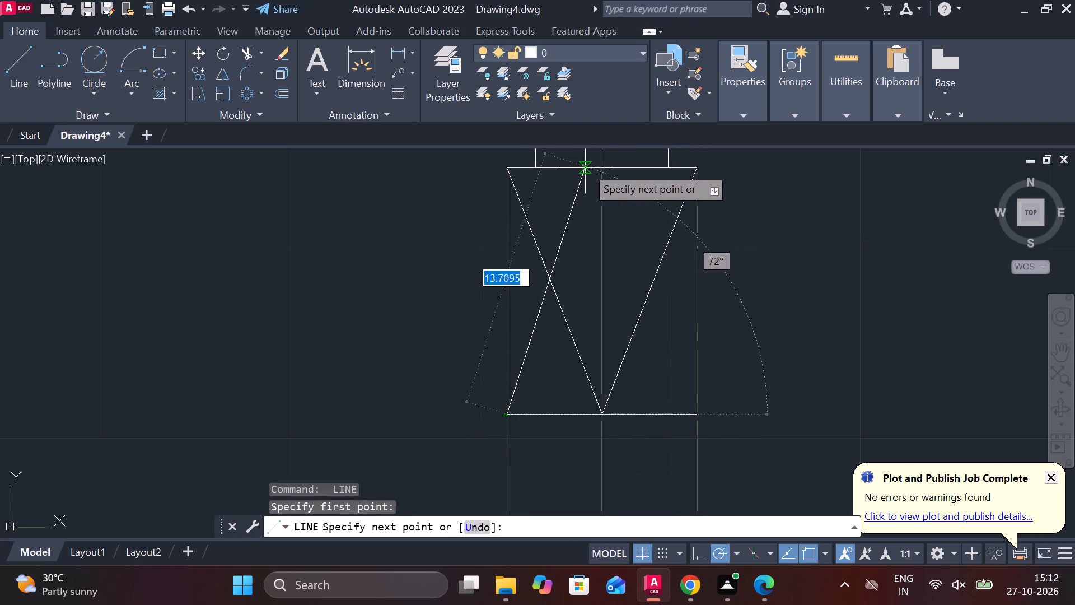
click(599, 167)
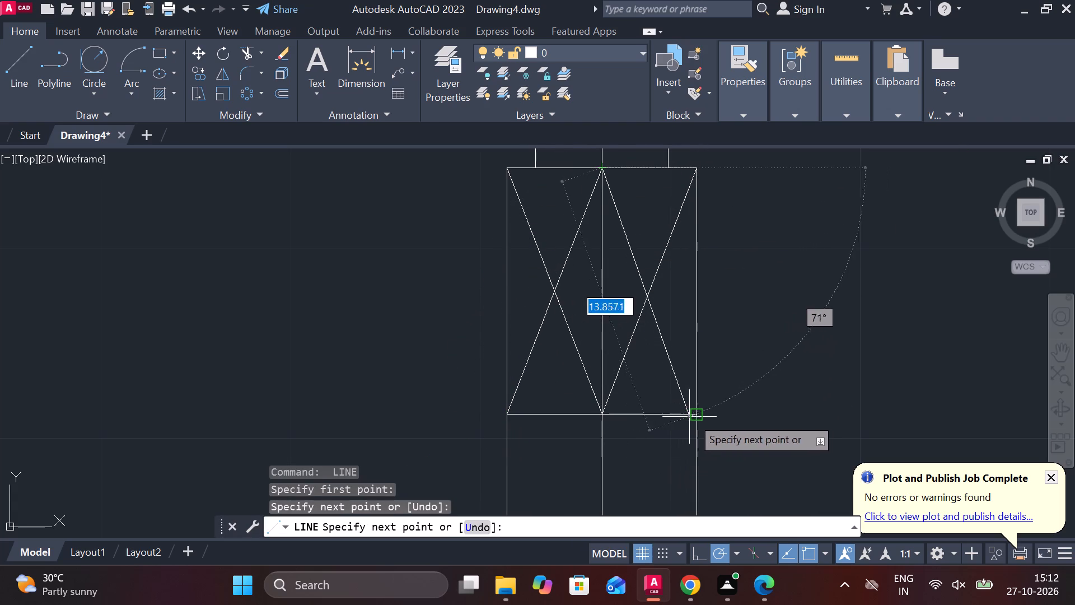
click(695, 417)
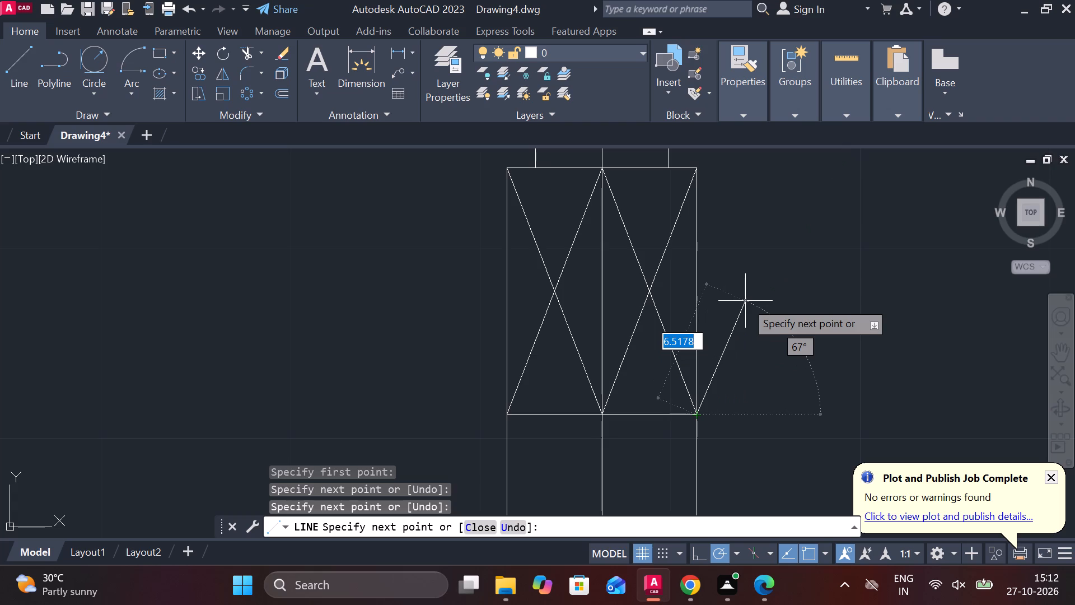
key(Escape)
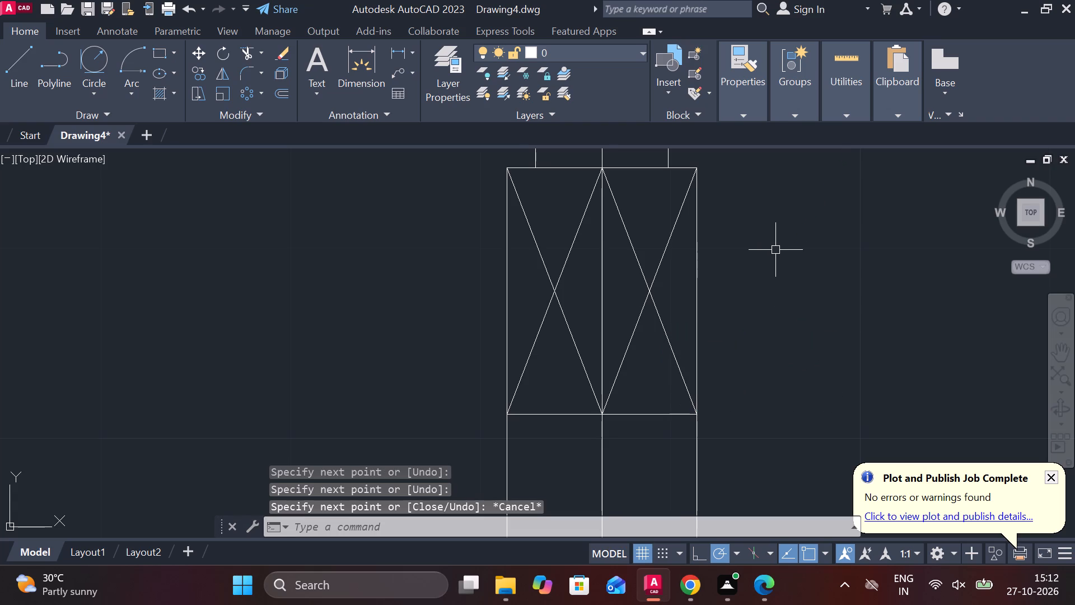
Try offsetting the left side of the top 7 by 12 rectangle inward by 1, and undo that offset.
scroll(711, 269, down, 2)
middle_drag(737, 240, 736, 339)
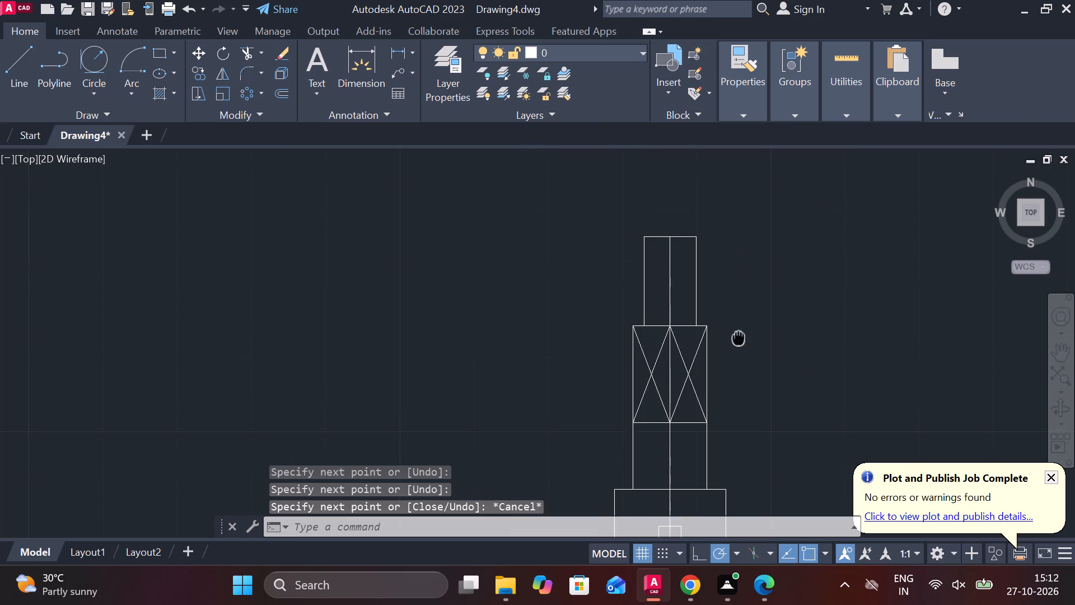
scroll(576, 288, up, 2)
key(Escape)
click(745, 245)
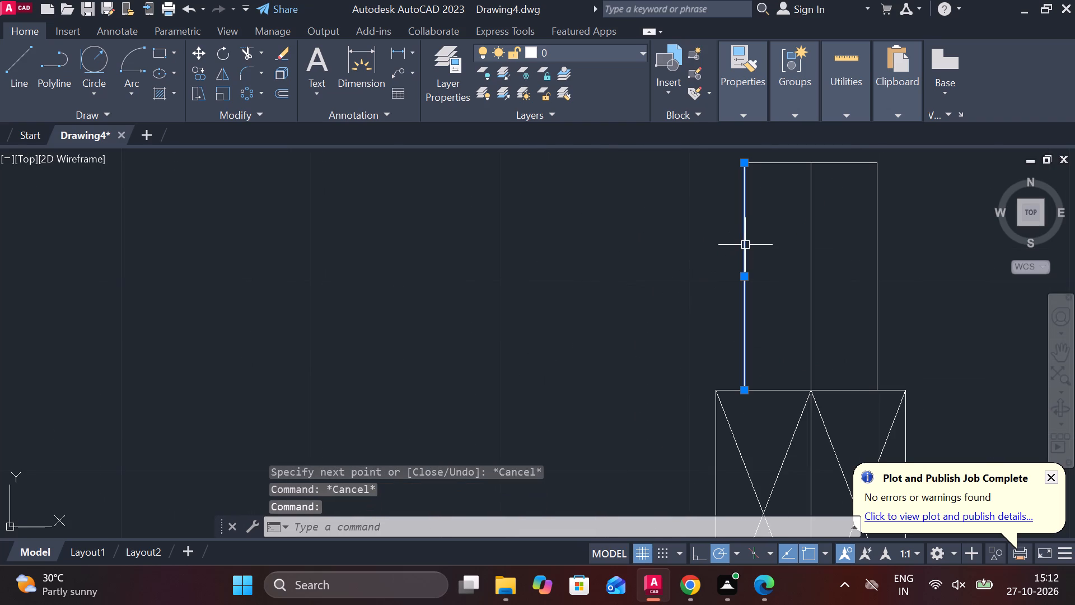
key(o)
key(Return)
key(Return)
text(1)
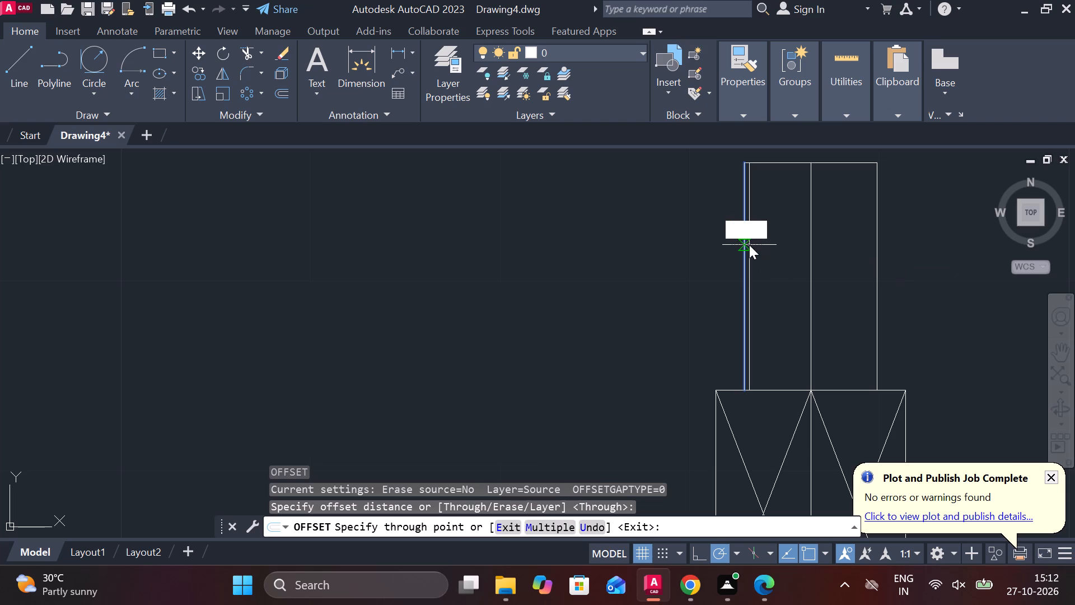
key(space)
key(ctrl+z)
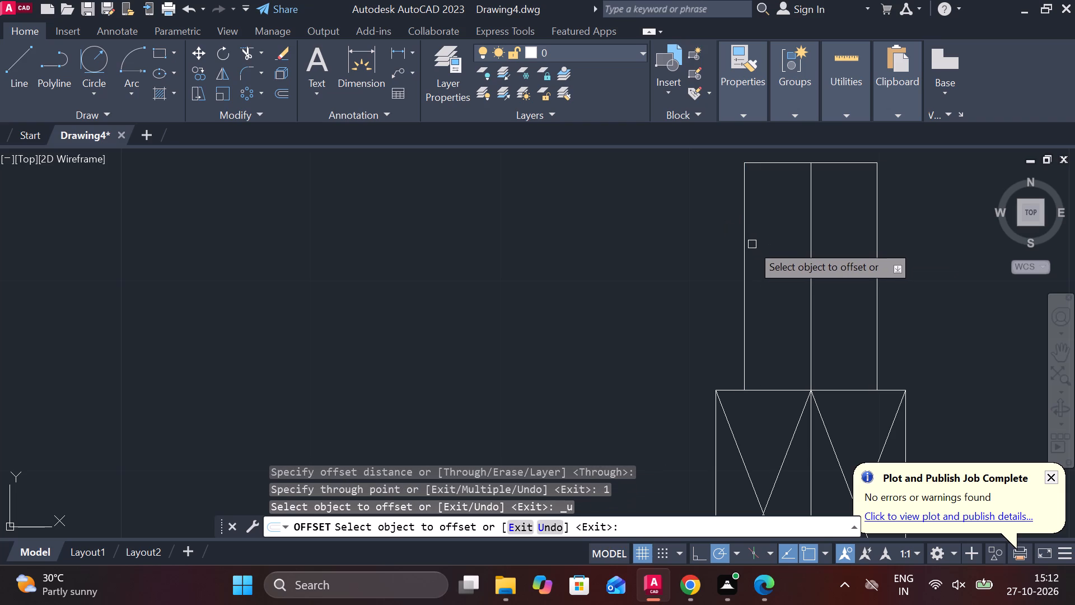
Offset the left and right sides of the 7 by 12 rectangle inward by 0.5.
click(744, 253)
text(.5)
key(space)
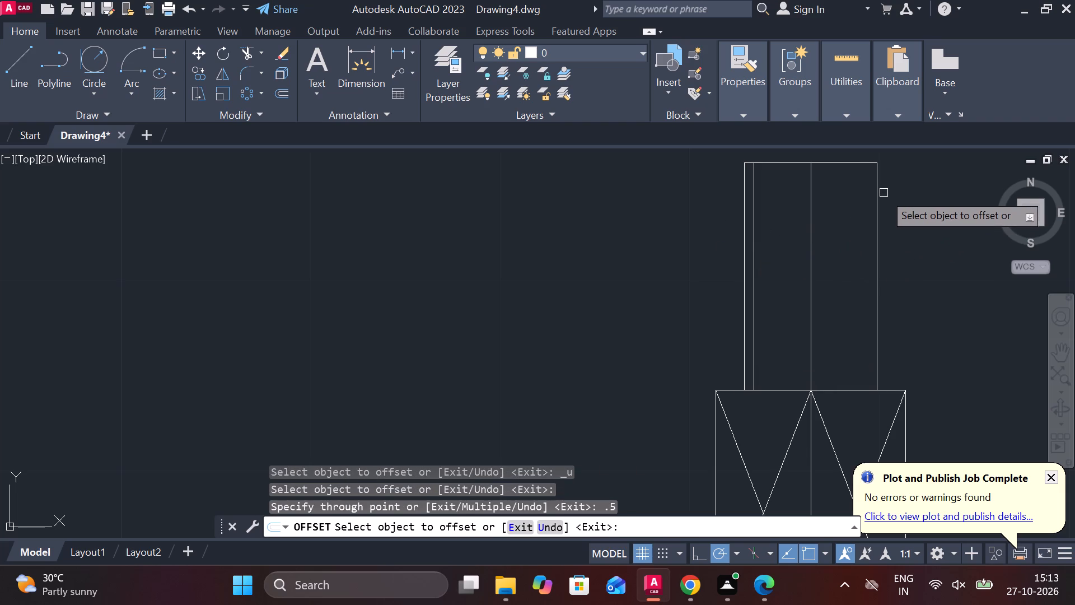
click(874, 208)
text(.5)
key(Return)
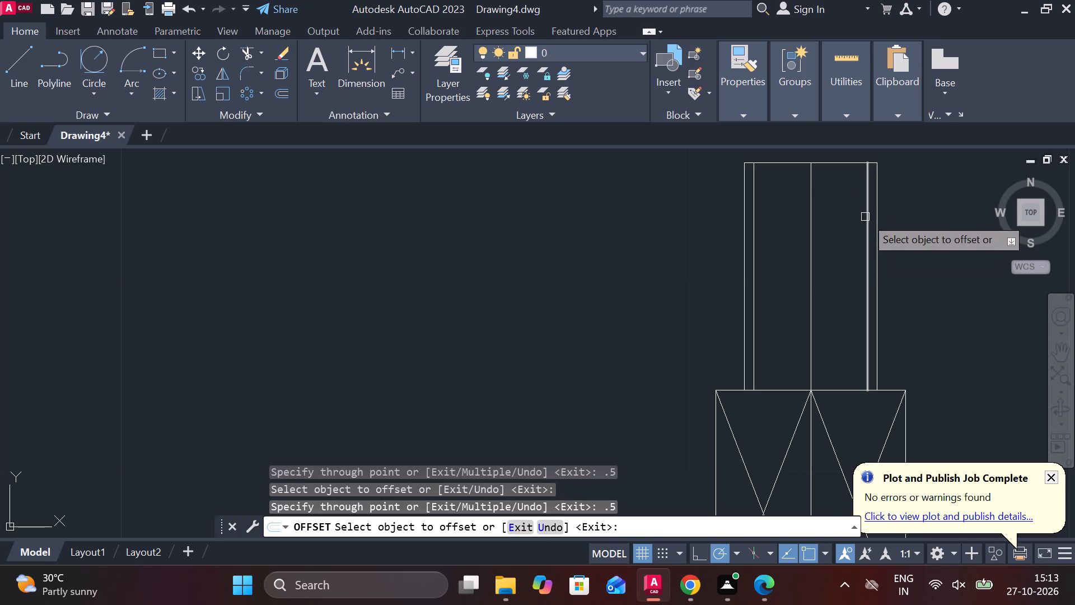
Trim away the bottom edge of the tower's base block where it crosses the central opening.
scroll(867, 228, down, 3)
middle_drag(910, 309, 745, 264)
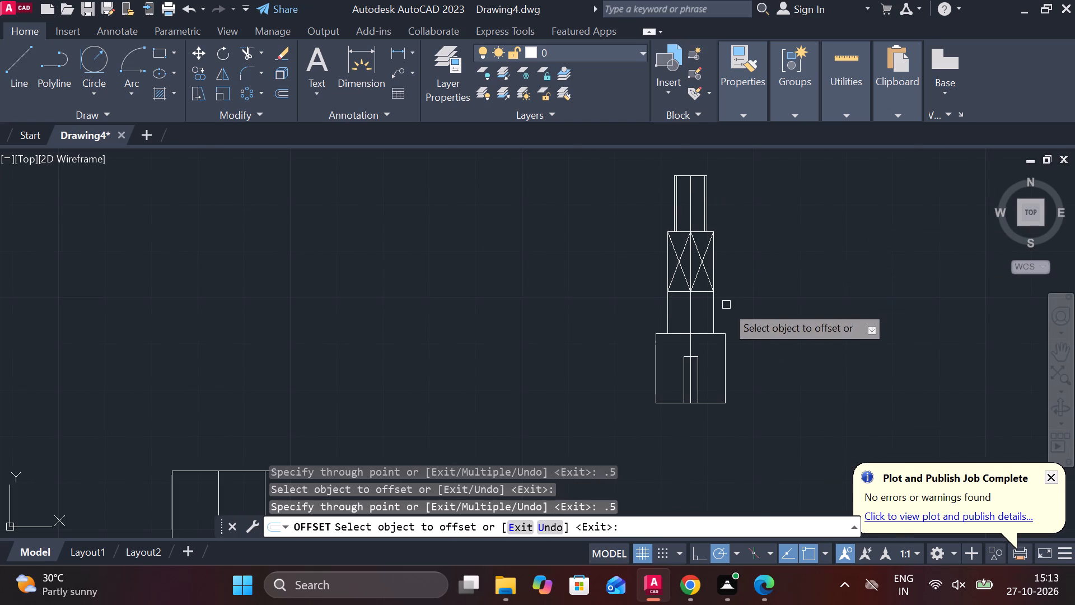
middle_drag(717, 306, 665, 295)
scroll(646, 411, up, 1)
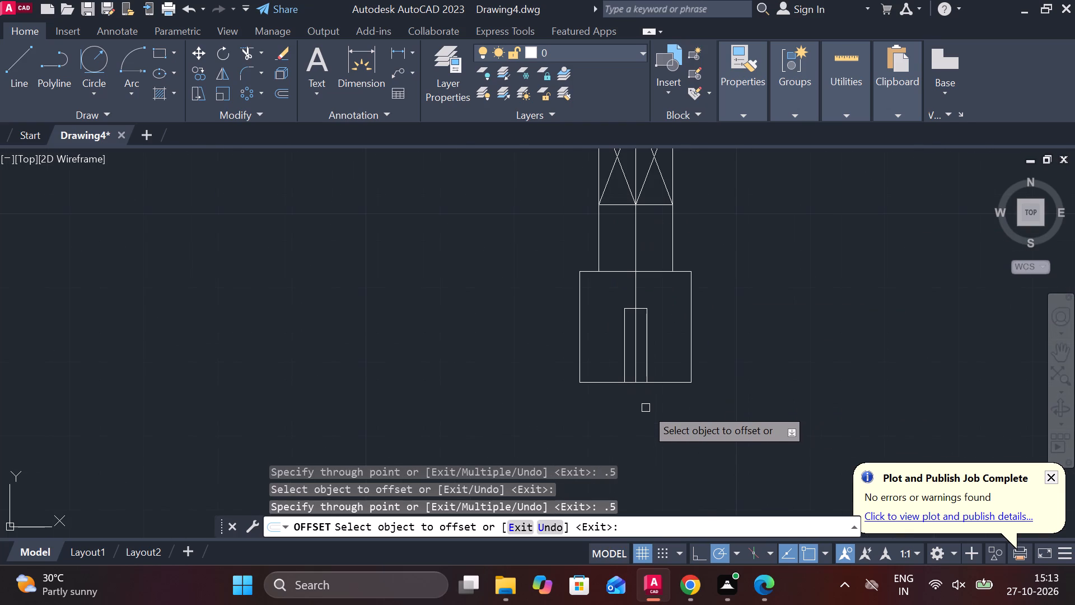
key(Escape)
text(TR)
key(space)
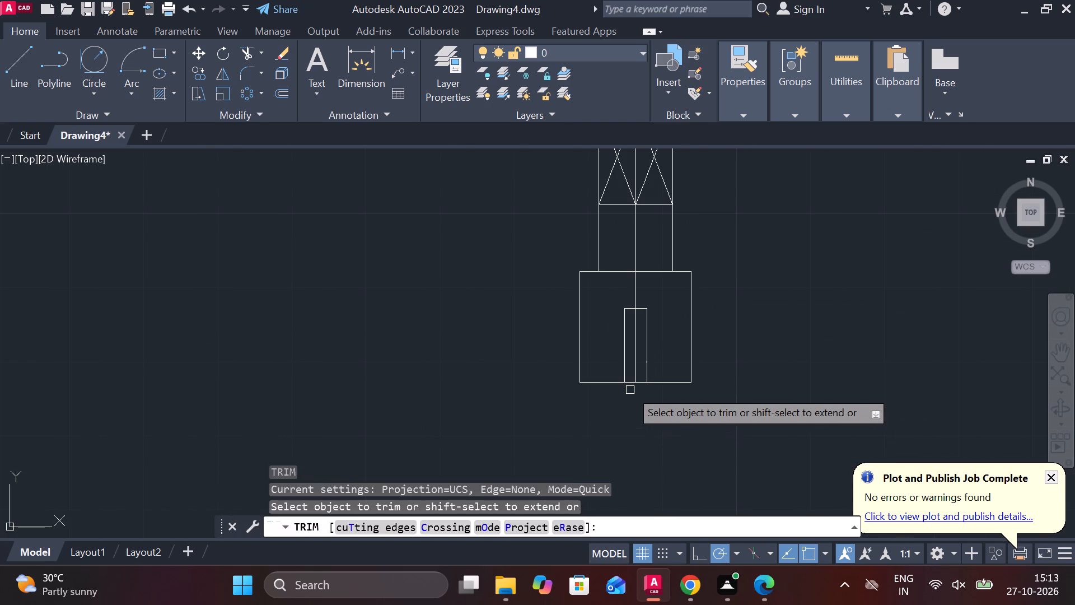
scroll(630, 390, up, 2)
click(621, 374)
click(625, 374)
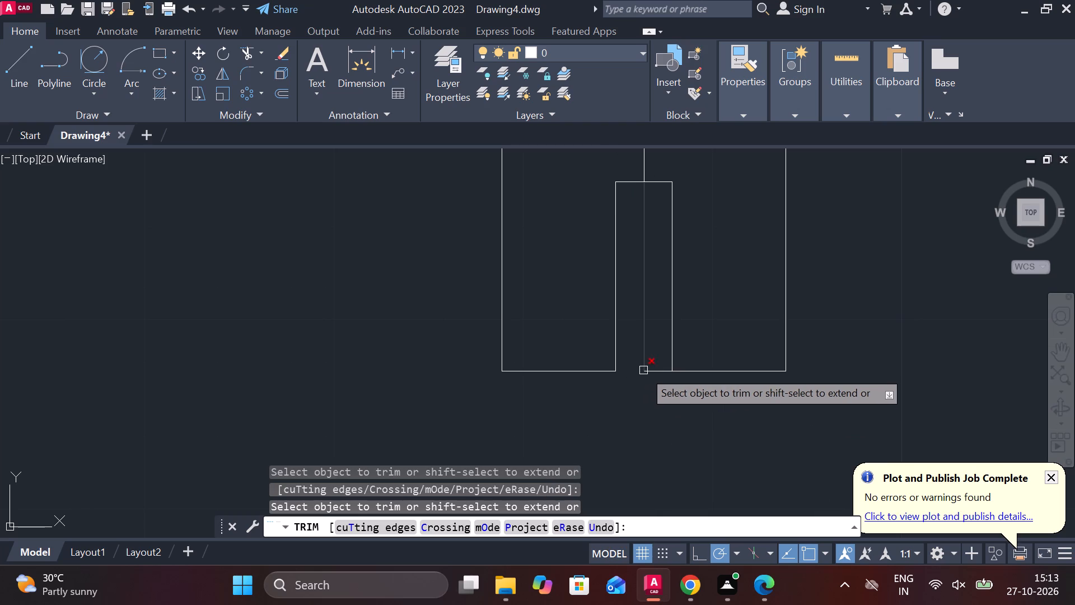
click(664, 371)
key(Escape)
Erase the vertical line running down the middle of the tower and through the opening.
click(650, 345)
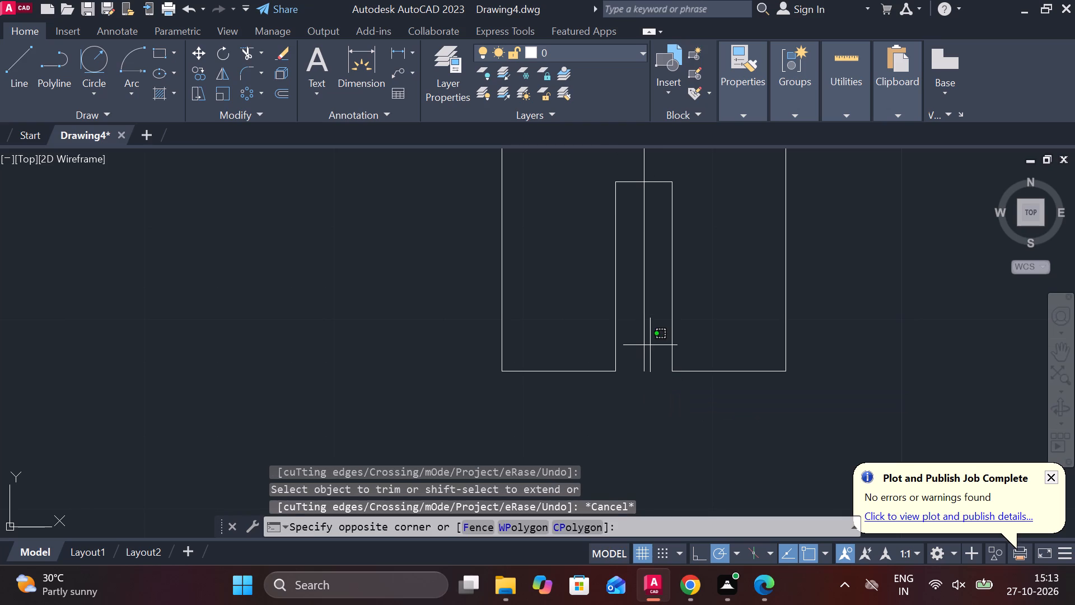
key(Escape)
click(641, 325)
text(E)
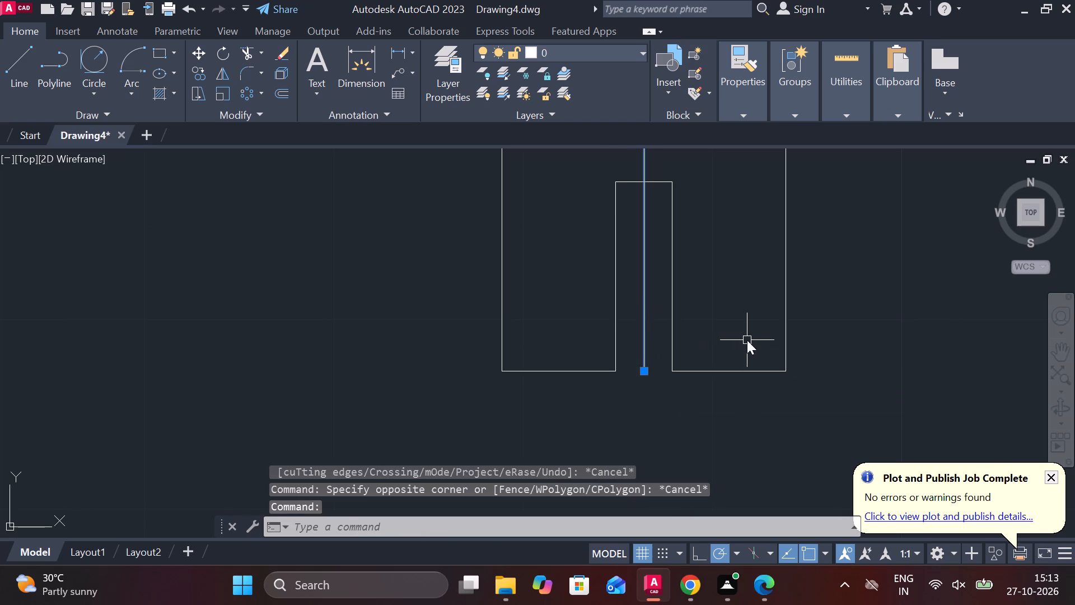
key(space)
Add a centerline between the outer left and right sides of the base block.
text(CE)
click(943, 266)
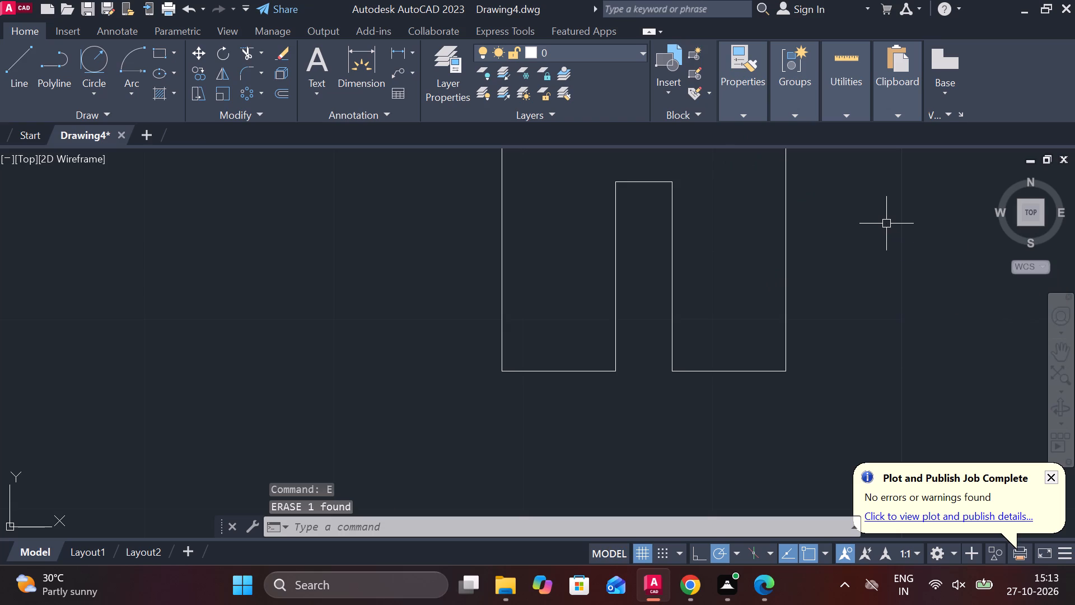
click(787, 296)
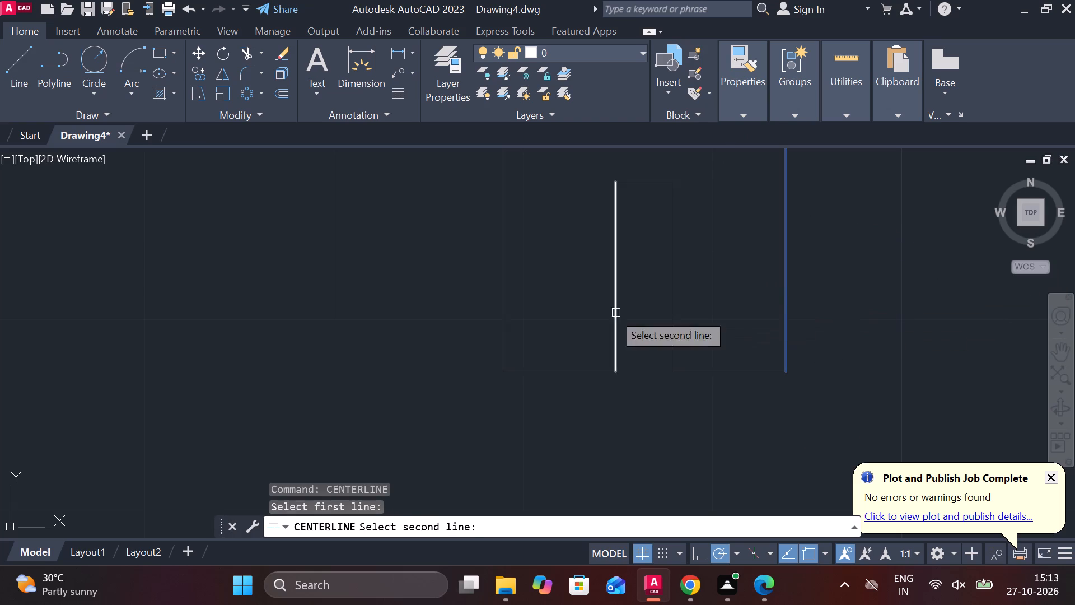
click(501, 316)
Stretch the upper end of the centerline up to slightly above the tower's top edge.
scroll(806, 351, down, 2)
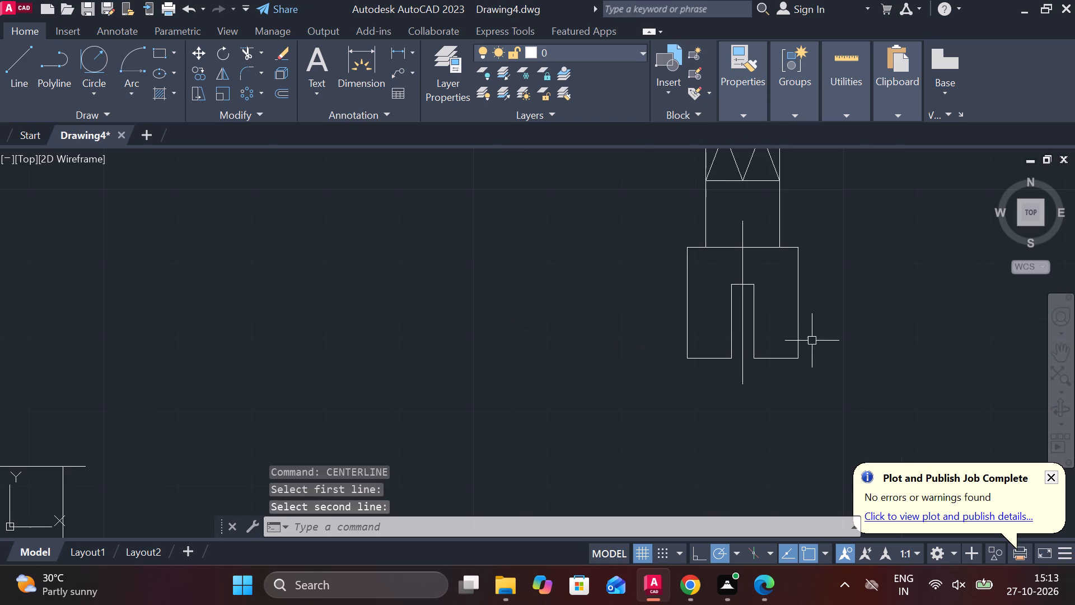
middle_drag(830, 287, 728, 440)
key(grave)
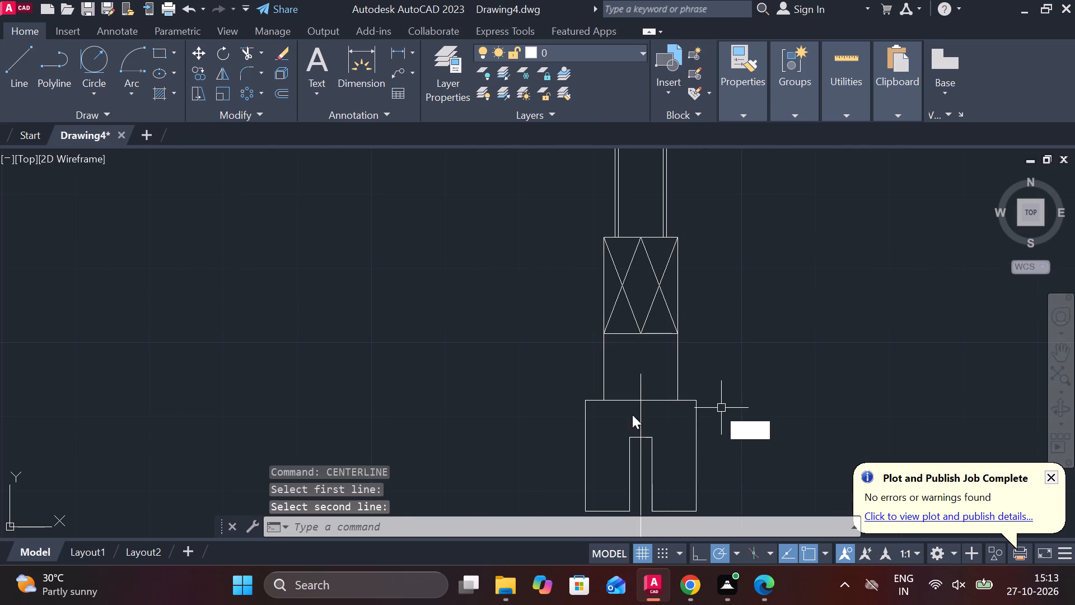
key(Escape)
click(640, 415)
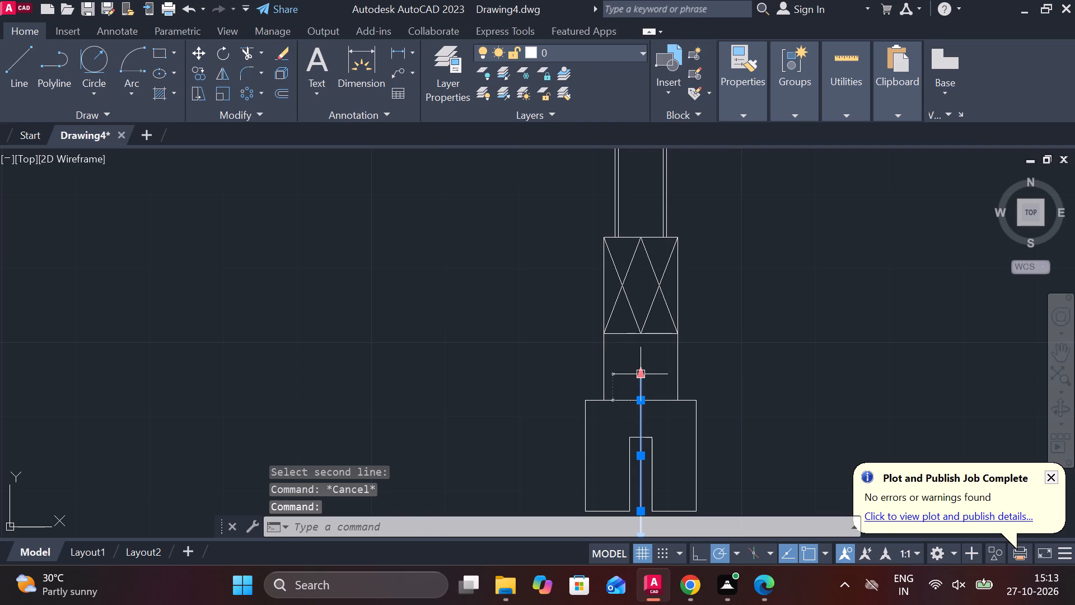
click(639, 374)
scroll(647, 246, down, 2)
middle_drag(647, 246, 655, 336)
scroll(653, 318, up, 3)
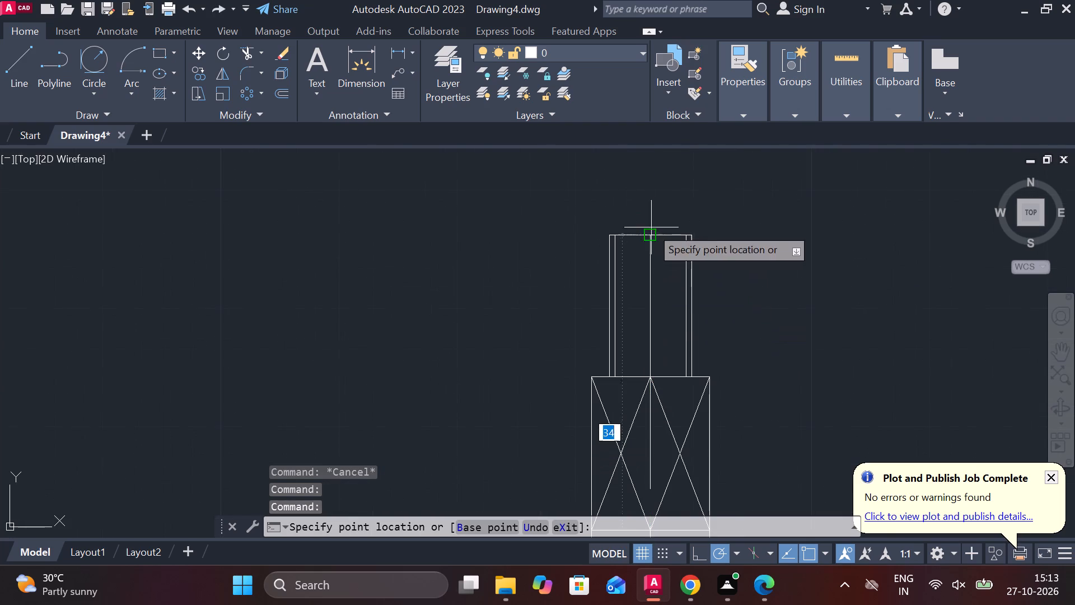
click(645, 198)
key(Escape)
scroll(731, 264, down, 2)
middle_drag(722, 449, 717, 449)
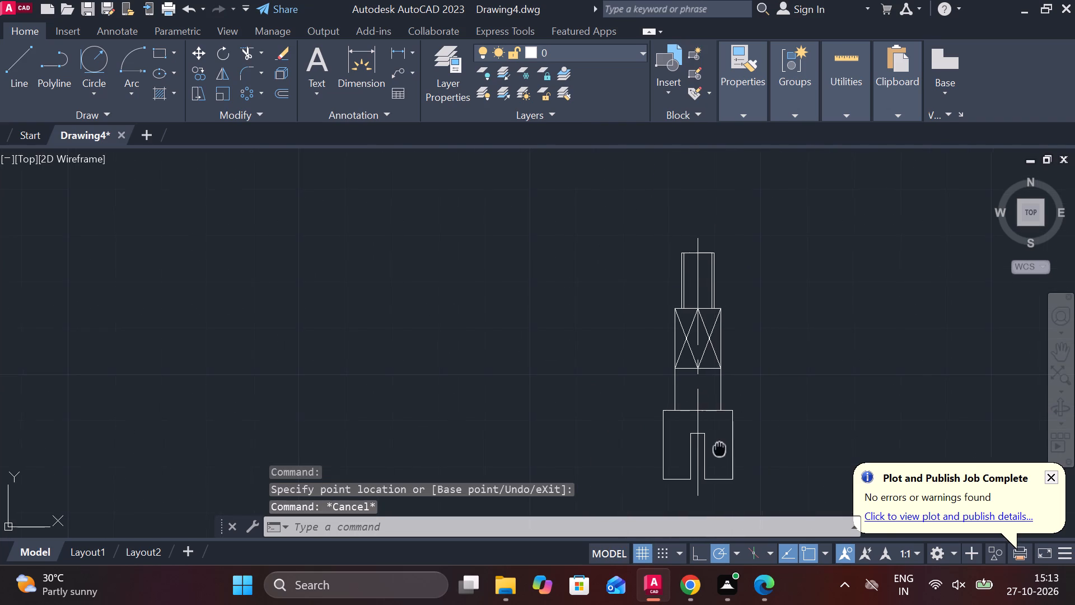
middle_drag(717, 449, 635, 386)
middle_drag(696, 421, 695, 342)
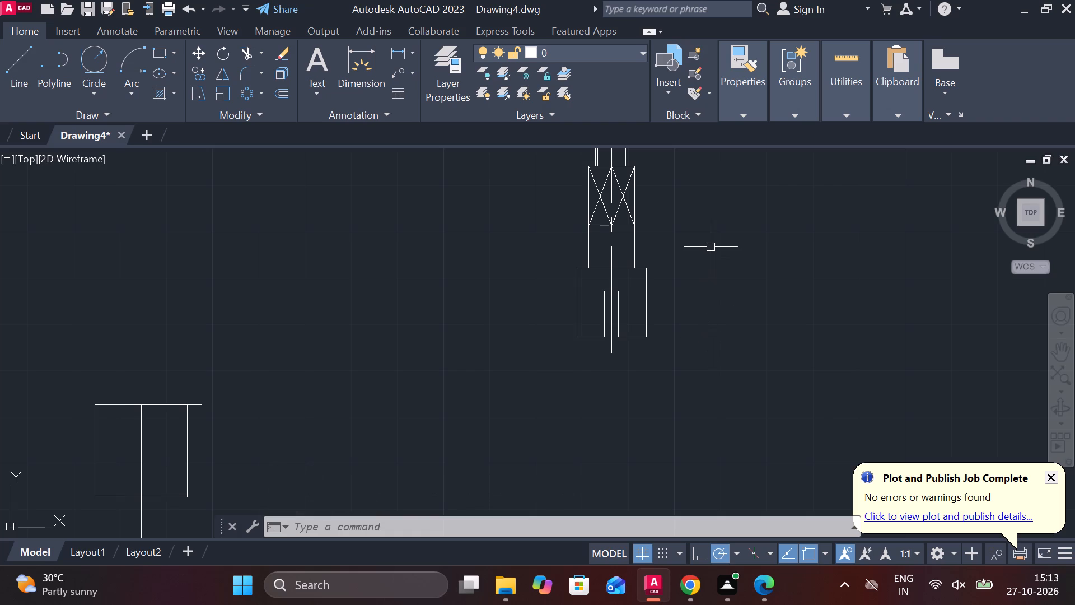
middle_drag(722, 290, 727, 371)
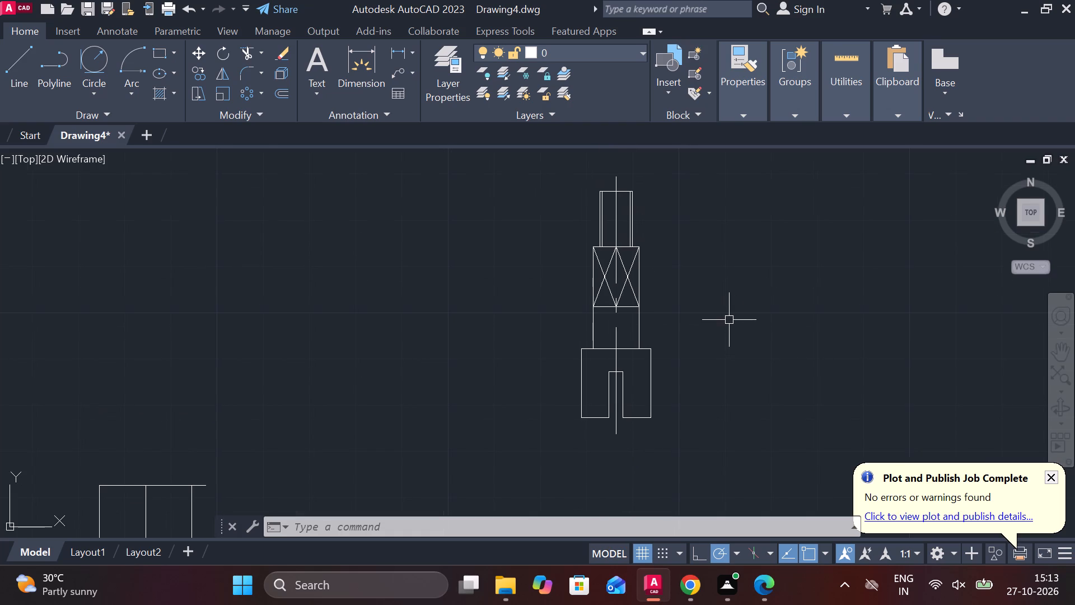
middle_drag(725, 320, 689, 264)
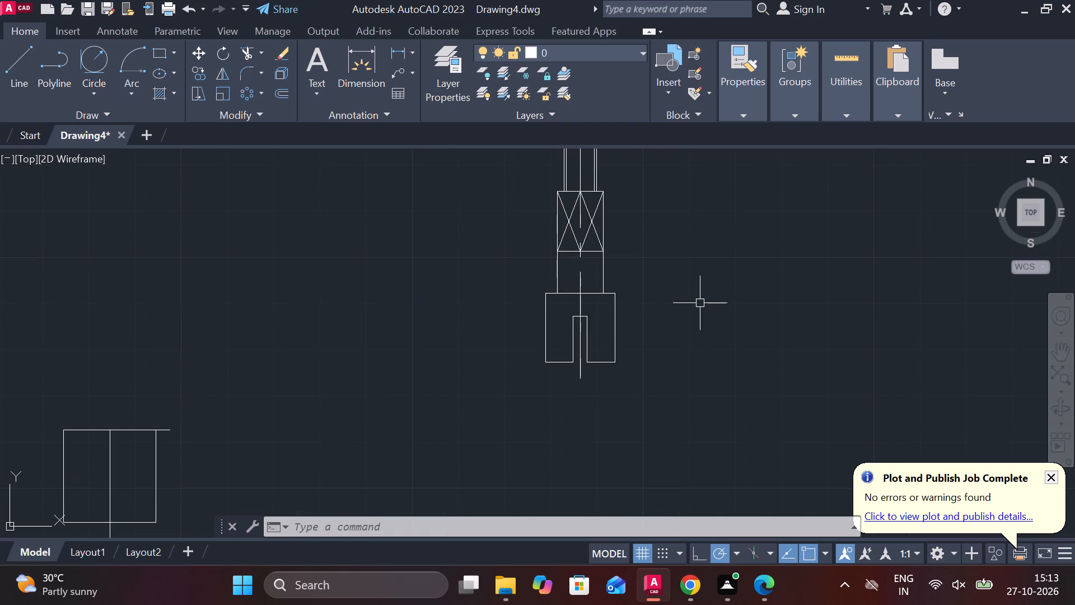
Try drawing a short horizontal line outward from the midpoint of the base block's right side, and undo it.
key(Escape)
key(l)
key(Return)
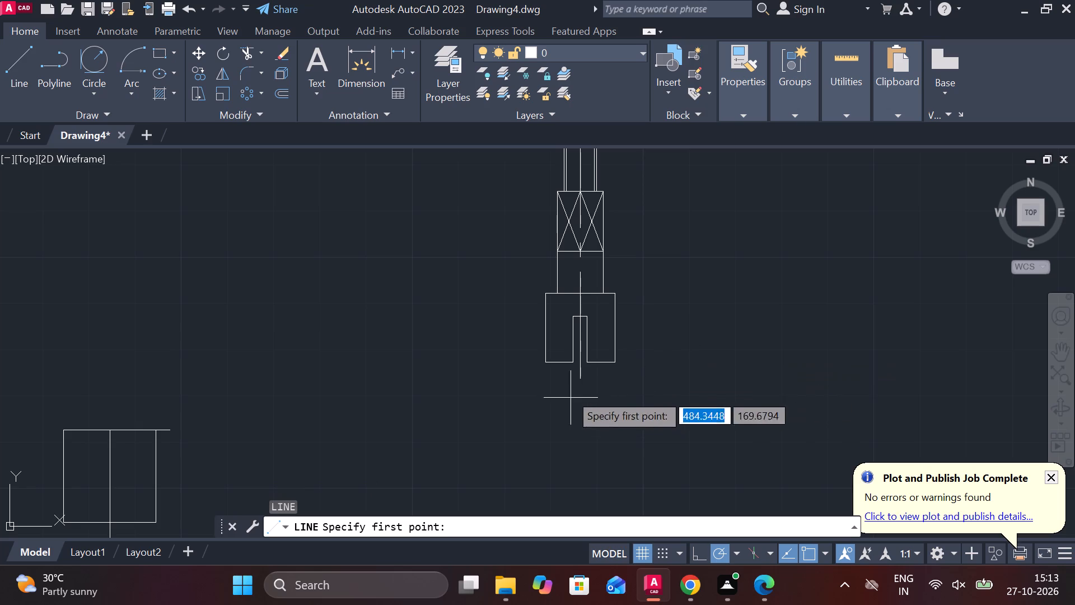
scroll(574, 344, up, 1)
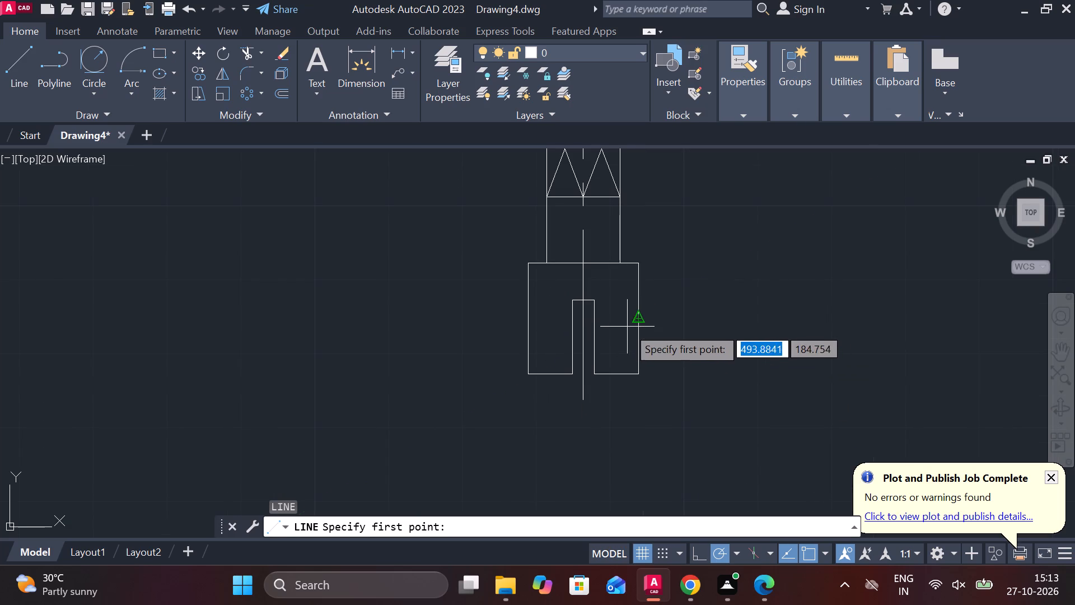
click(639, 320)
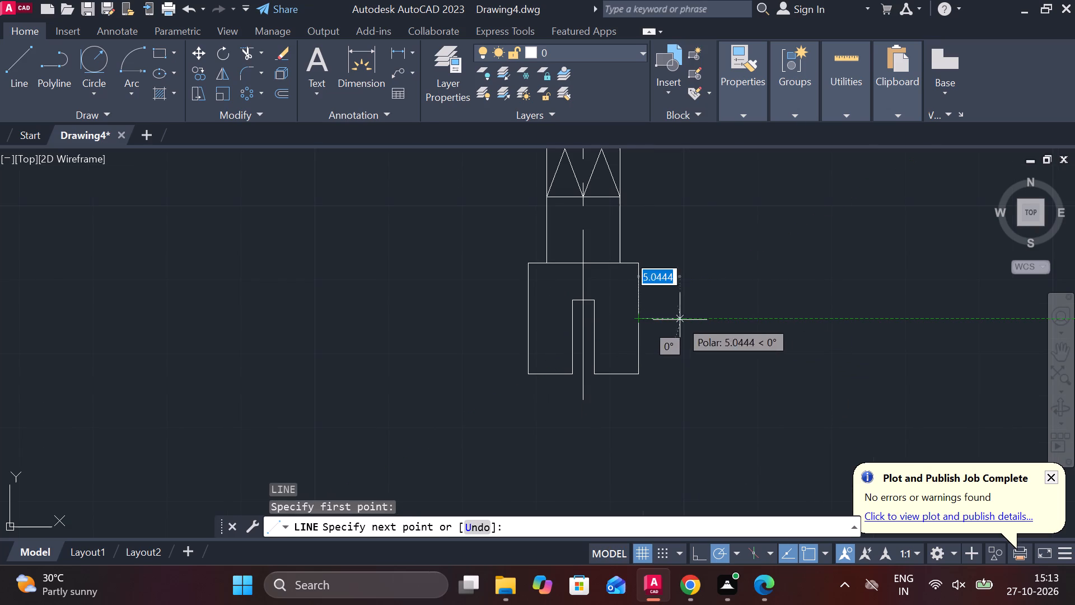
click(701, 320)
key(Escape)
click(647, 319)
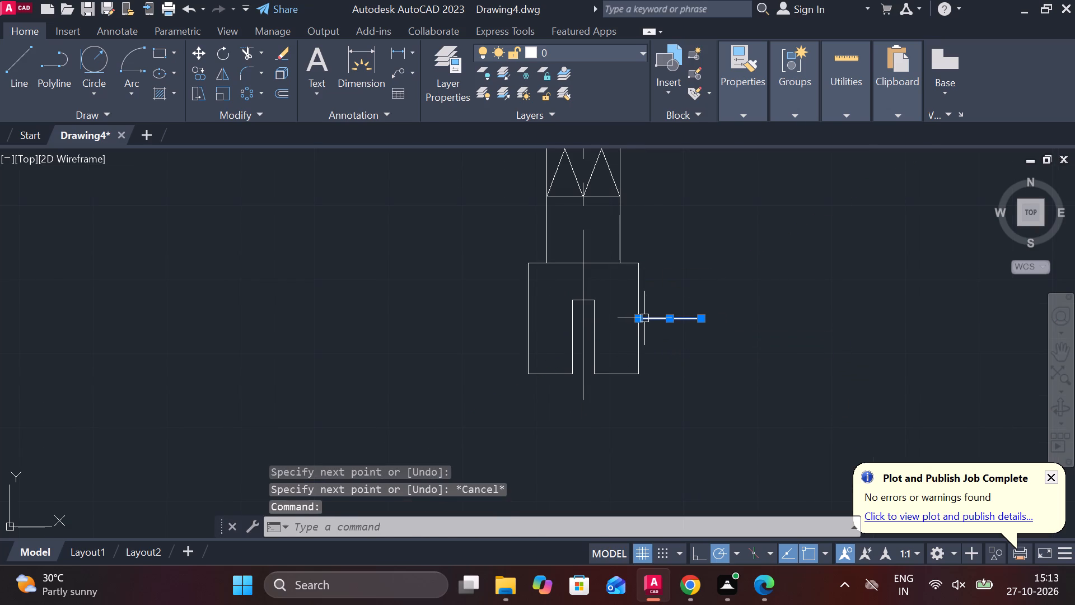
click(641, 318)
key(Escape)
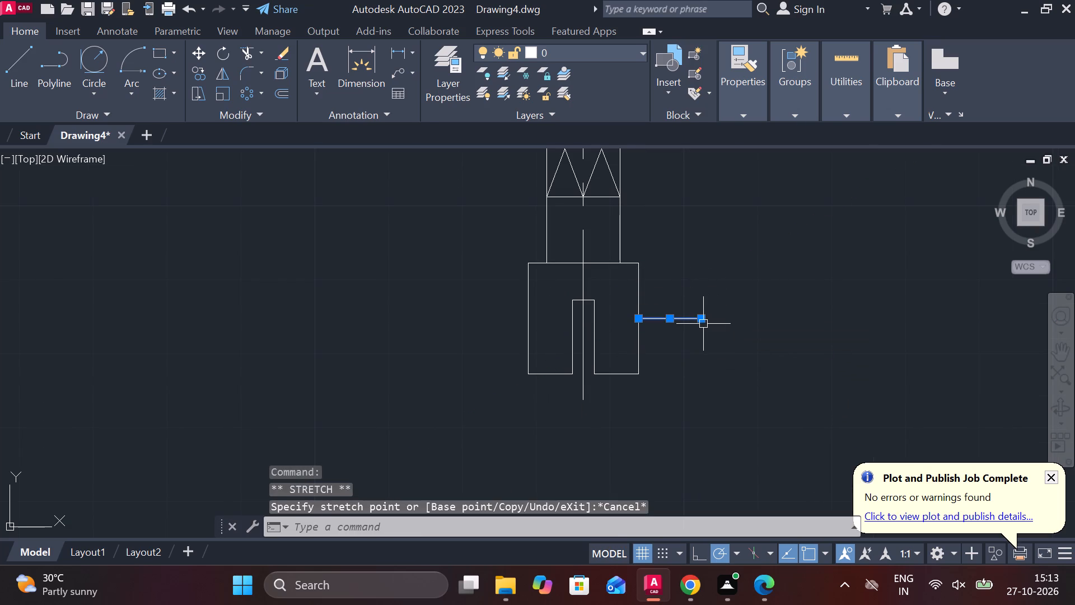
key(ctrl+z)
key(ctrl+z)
Copy the whole tower view with its centerline to the empty area far to the left of the original.
scroll(704, 324, down, 1)
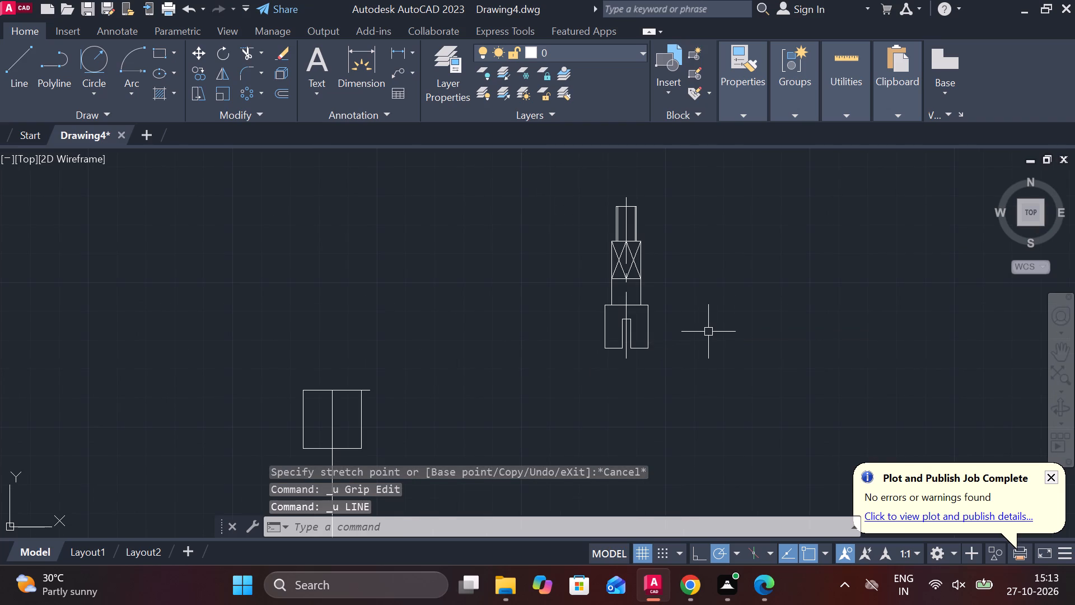
drag(557, 166, 579, 192)
click(718, 392)
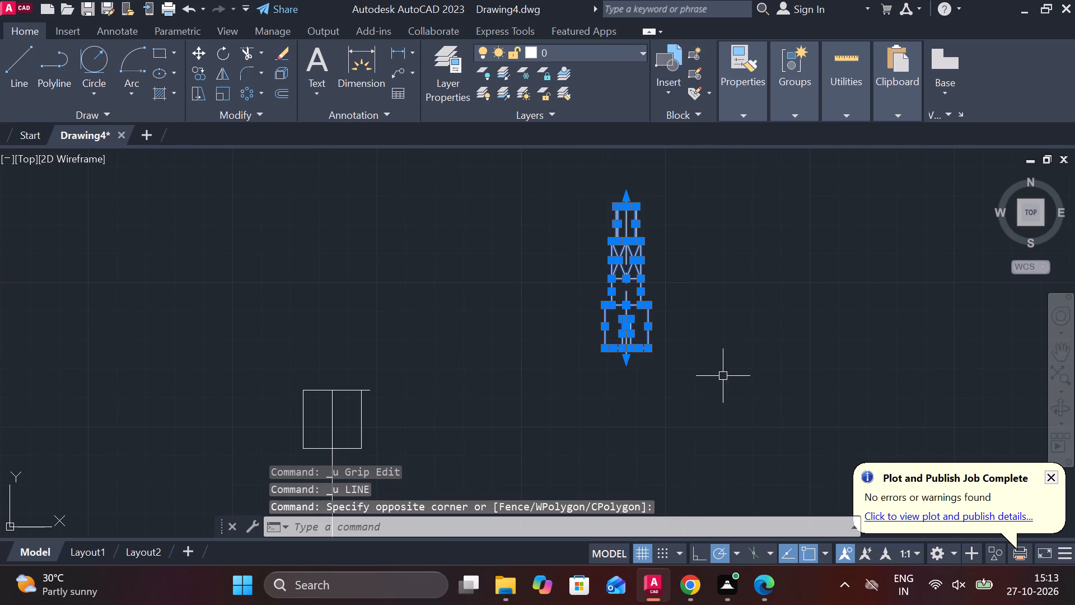
text(CO)
key(Return)
click(723, 375)
scroll(727, 369, down, 3)
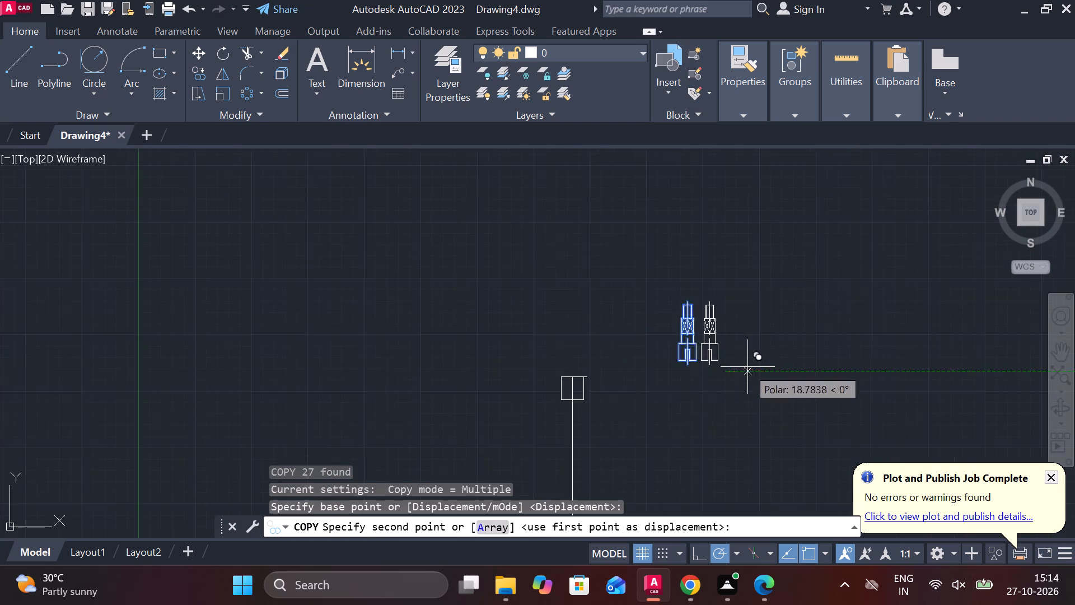
click(309, 268)
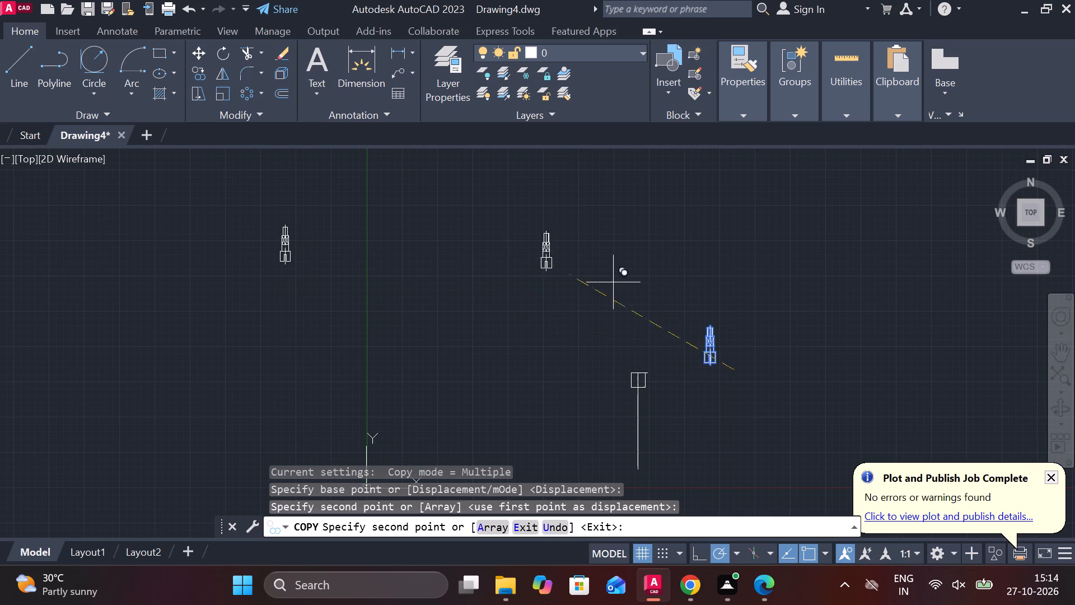
scroll(716, 372, up, 3)
key(Escape)
Add a horizontal linear dimension for the tower's top edge, placed above it and clear of the centerline.
middle_drag(791, 320, 693, 334)
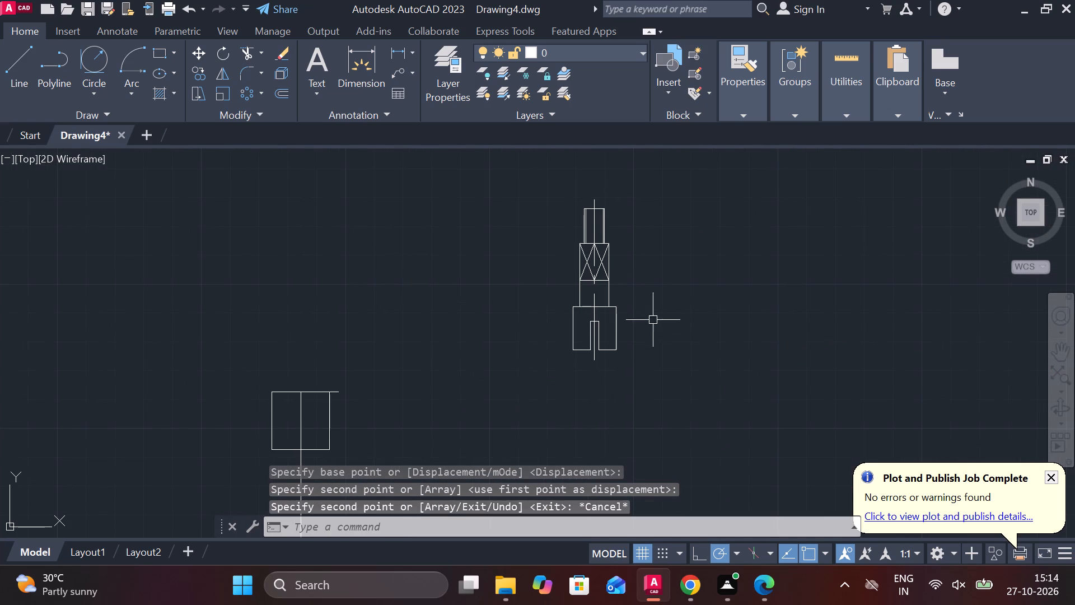
middle_drag(631, 243, 564, 302)
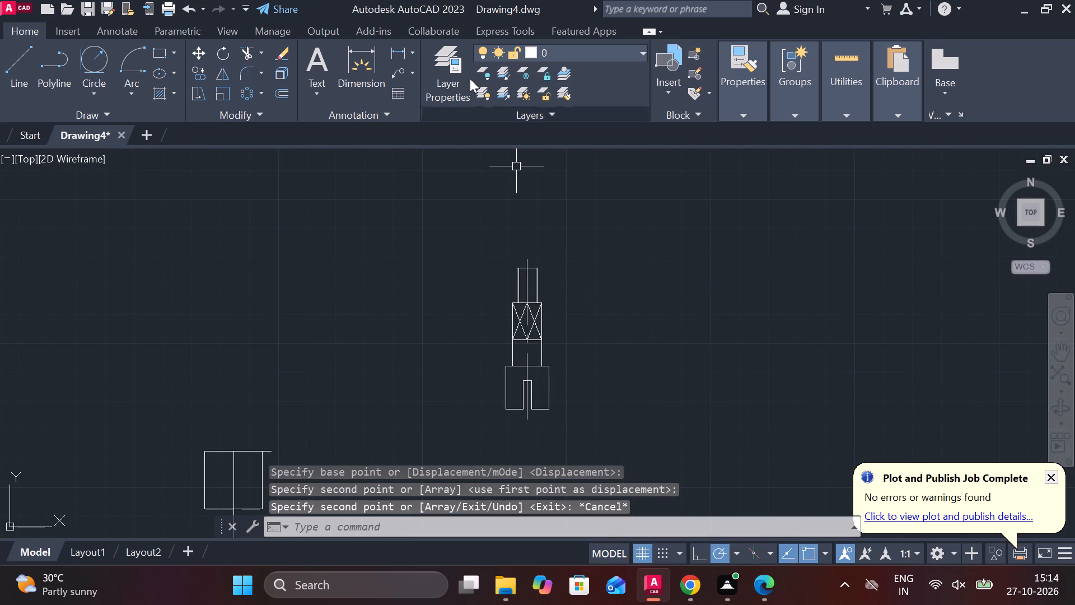
click(396, 54)
scroll(475, 245, up, 2)
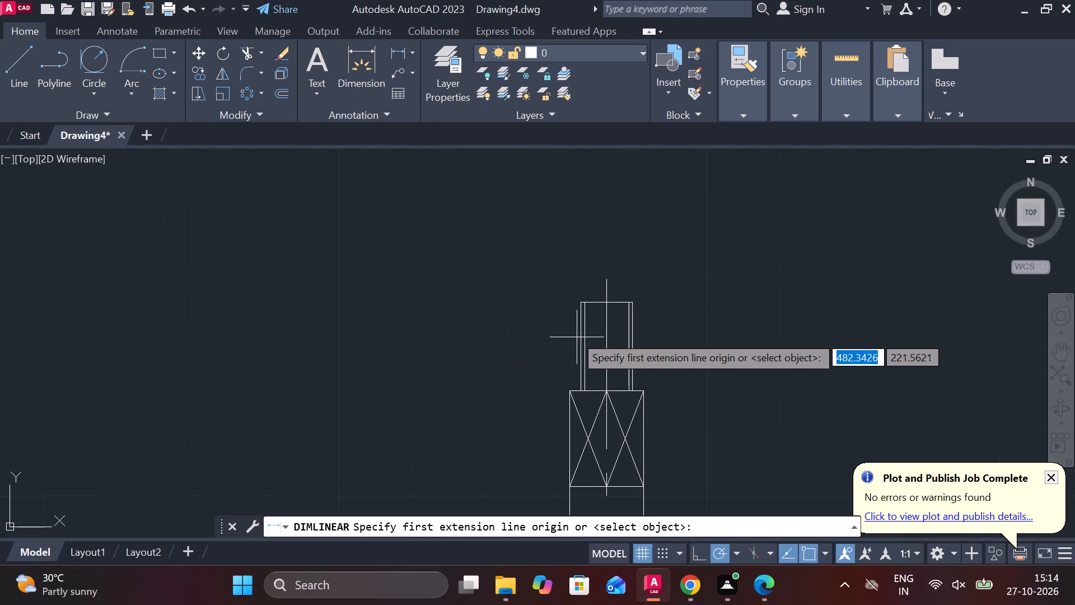
click(579, 305)
click(641, 305)
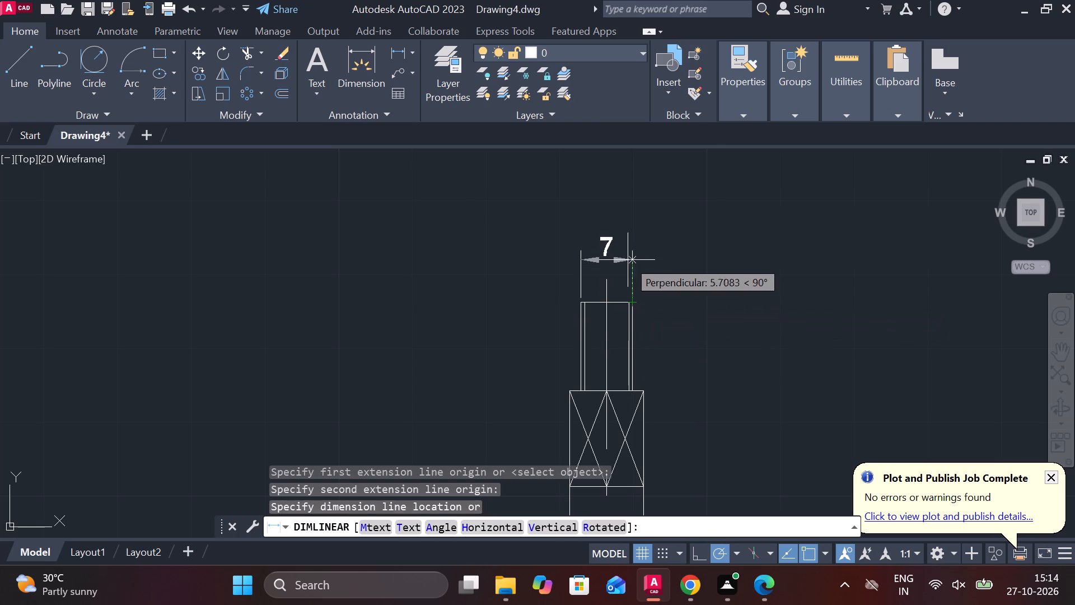
click(630, 262)
Modify the ISO-25 dimension style, setting its arrow size to 3.
scroll(635, 249, down, 1)
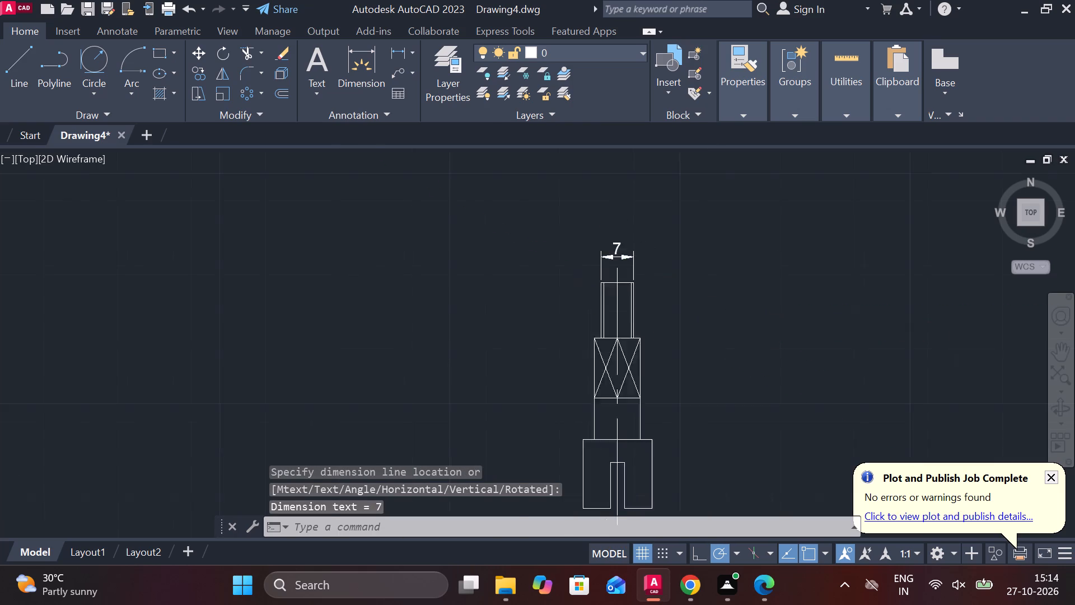
scroll(635, 249, down, 1)
scroll(718, 297, down, 2)
middle_drag(717, 297, 590, 319)
scroll(599, 316, up, 2)
middle_drag(601, 321, 627, 318)
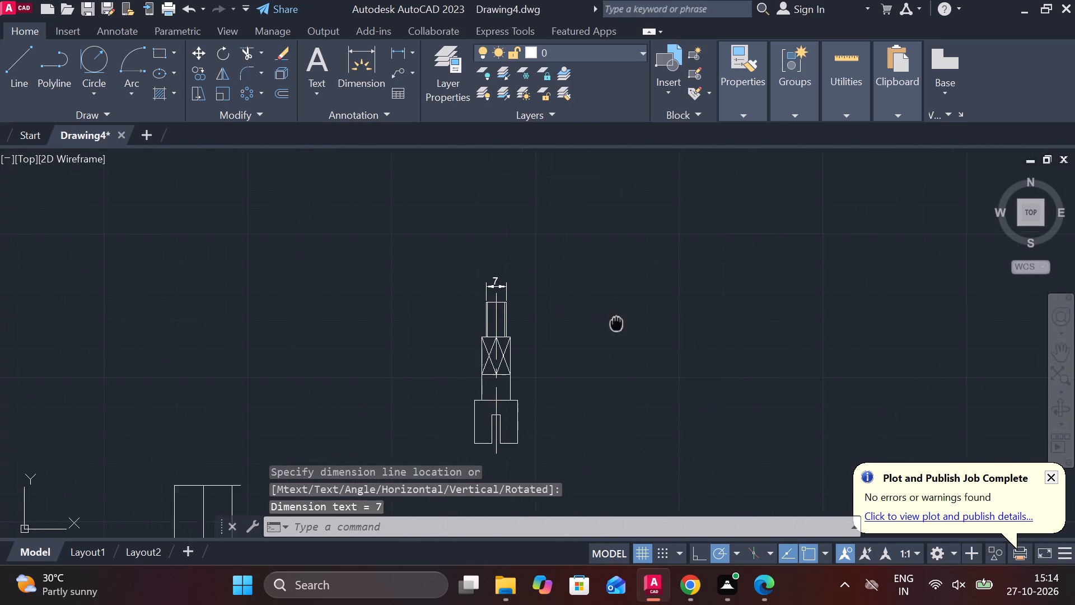
middle_drag(627, 318, 676, 268)
key(Escape)
text(D)
key(space)
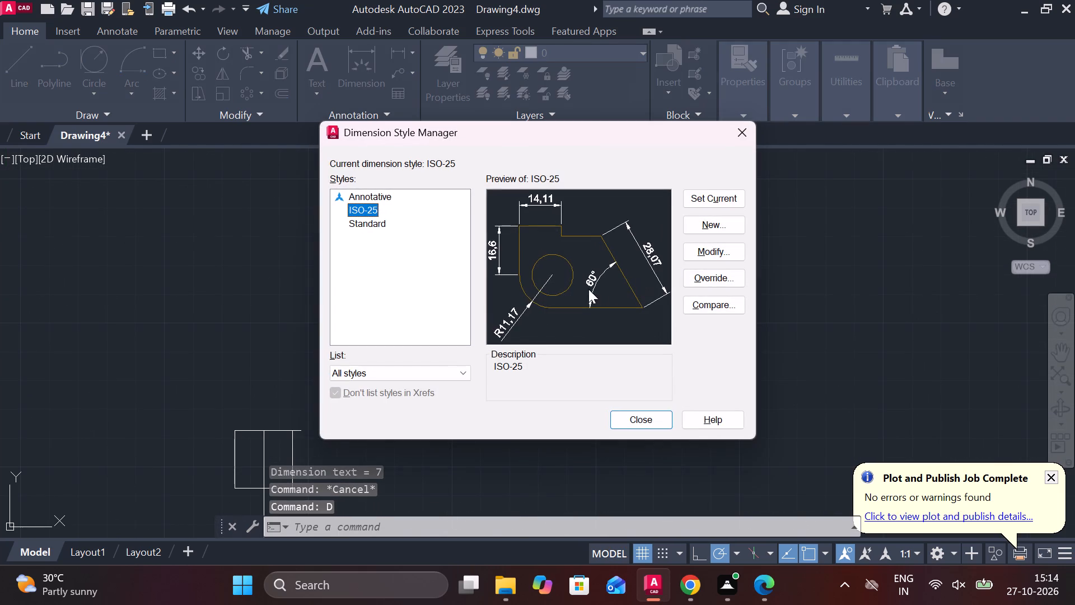
click(737, 222)
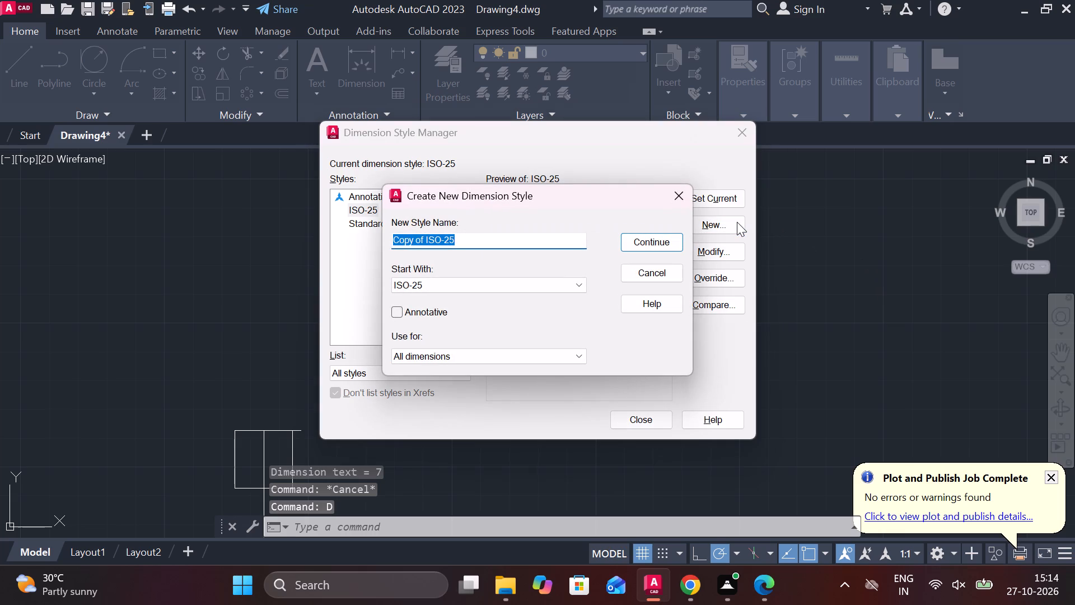
click(681, 197)
click(719, 252)
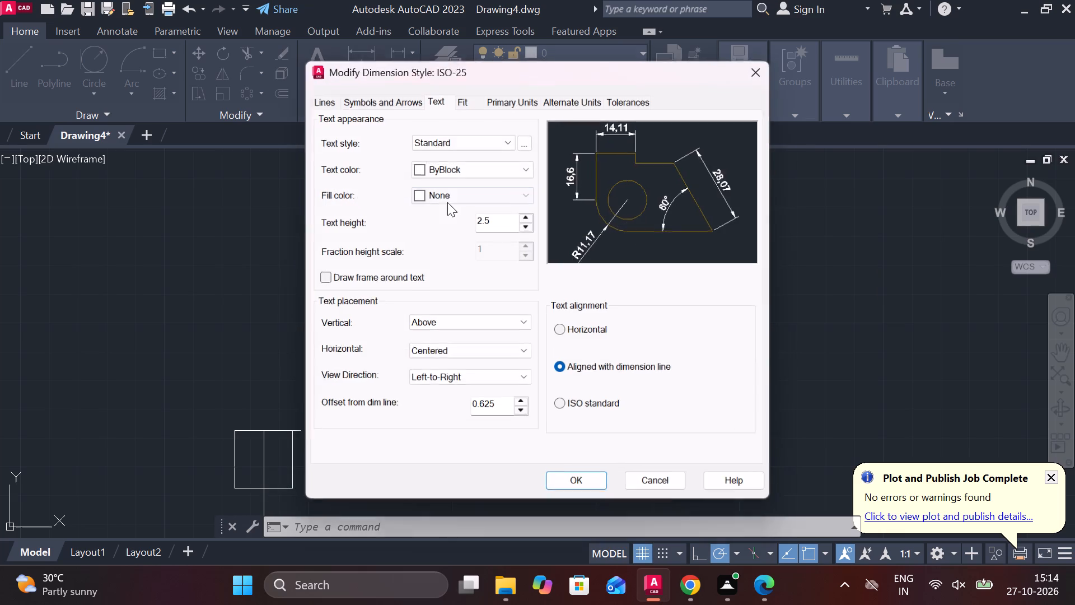
click(378, 100)
drag(350, 273, 283, 269)
key(4)
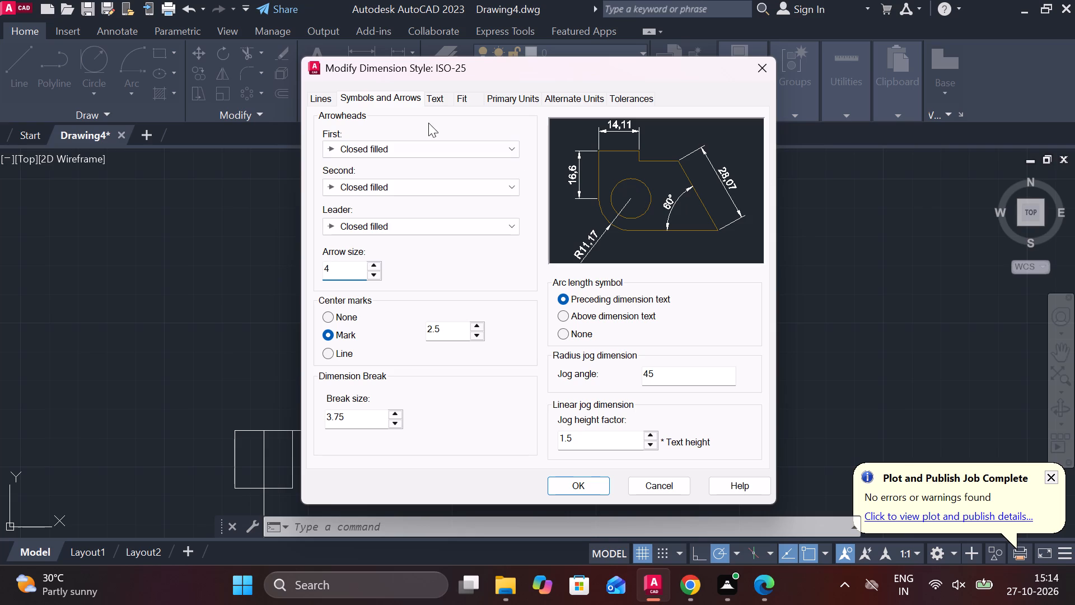
key(BackSpace)
key(3)
Set the dimension style's text height to 4.5.
click(446, 106)
click(438, 91)
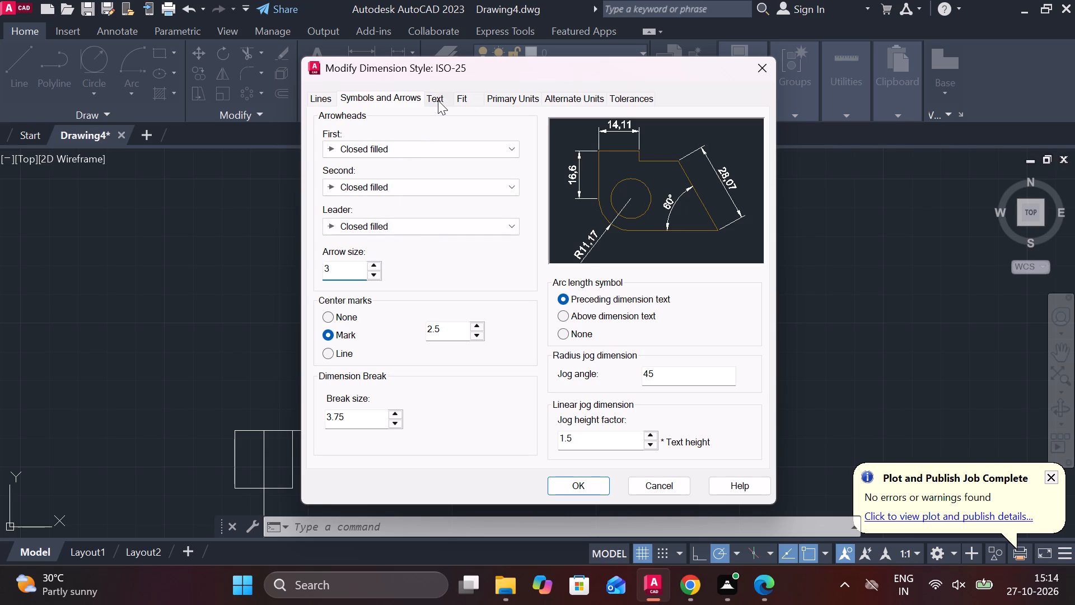
click(438, 100)
drag(496, 222, 447, 223)
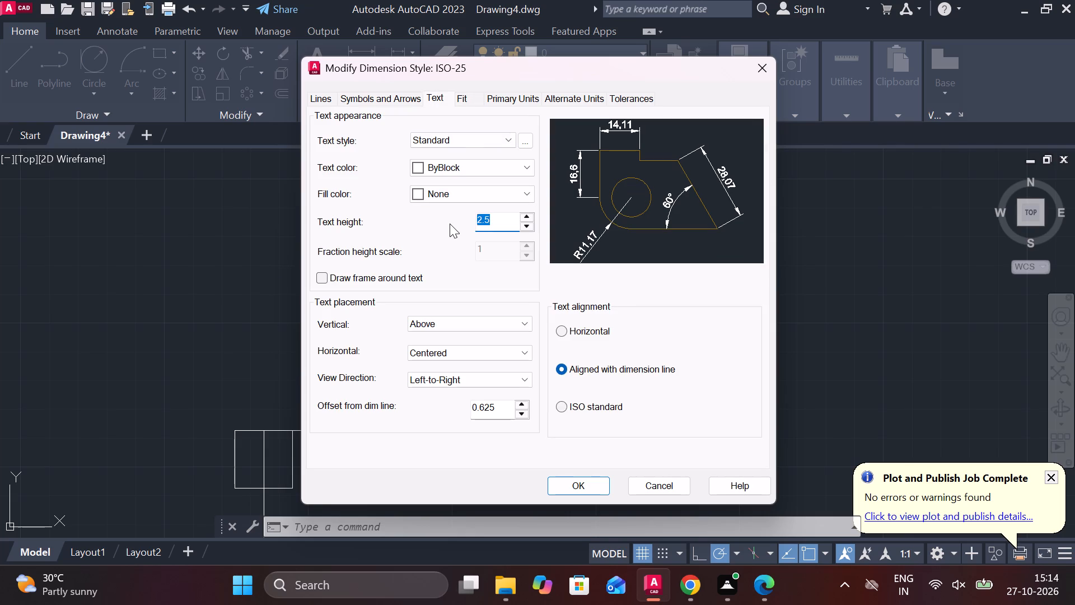
text(4.5)
Set the linear dimension precision to one decimal place, apply the changes and make ISO-25 the current dimension style.
click(522, 94)
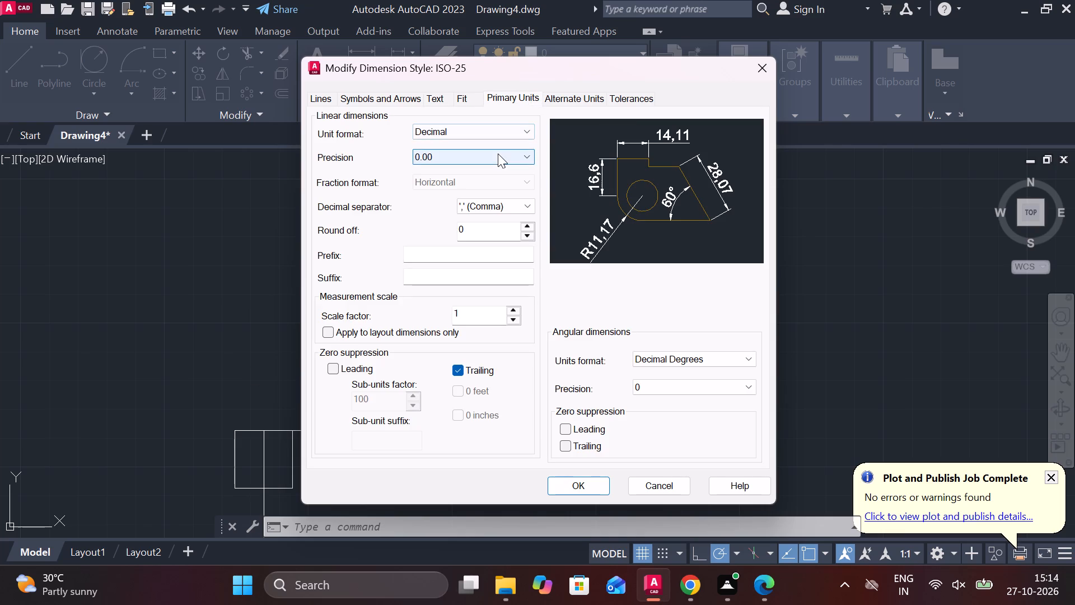
click(498, 153)
click(426, 176)
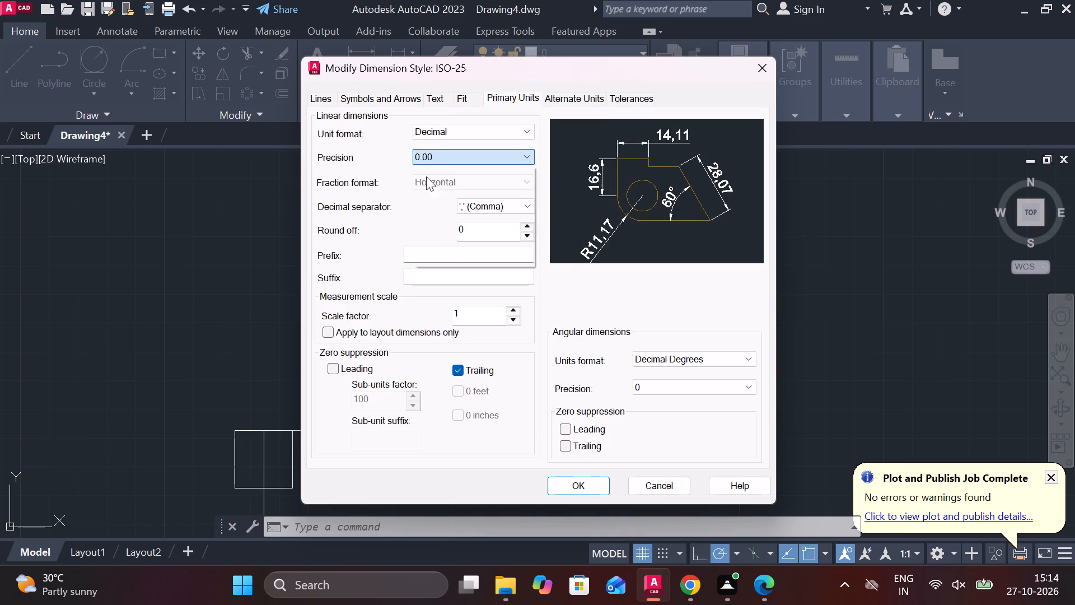
click(582, 481)
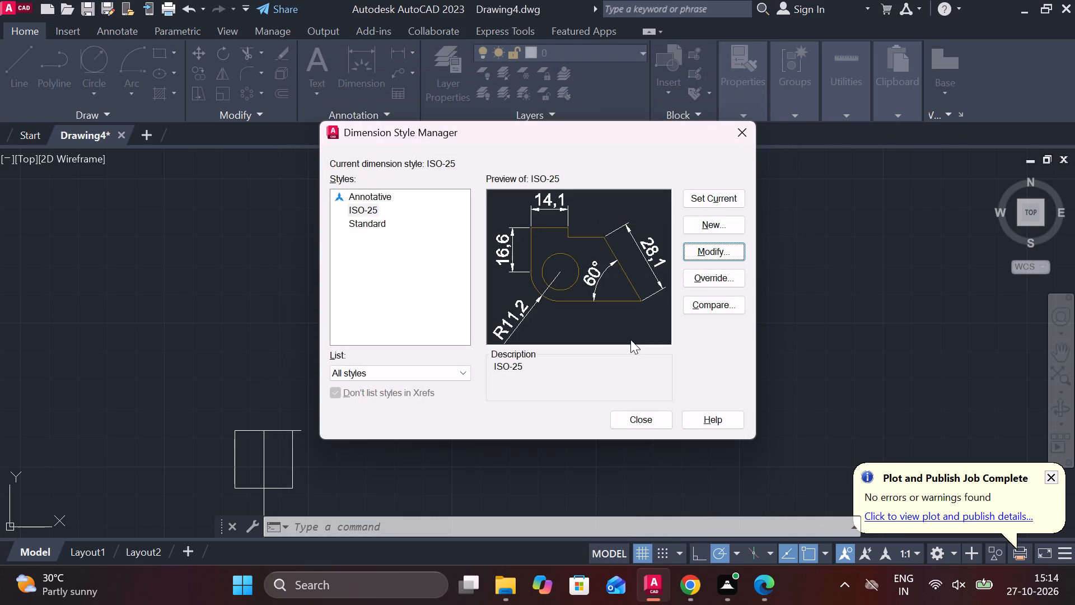
click(699, 205)
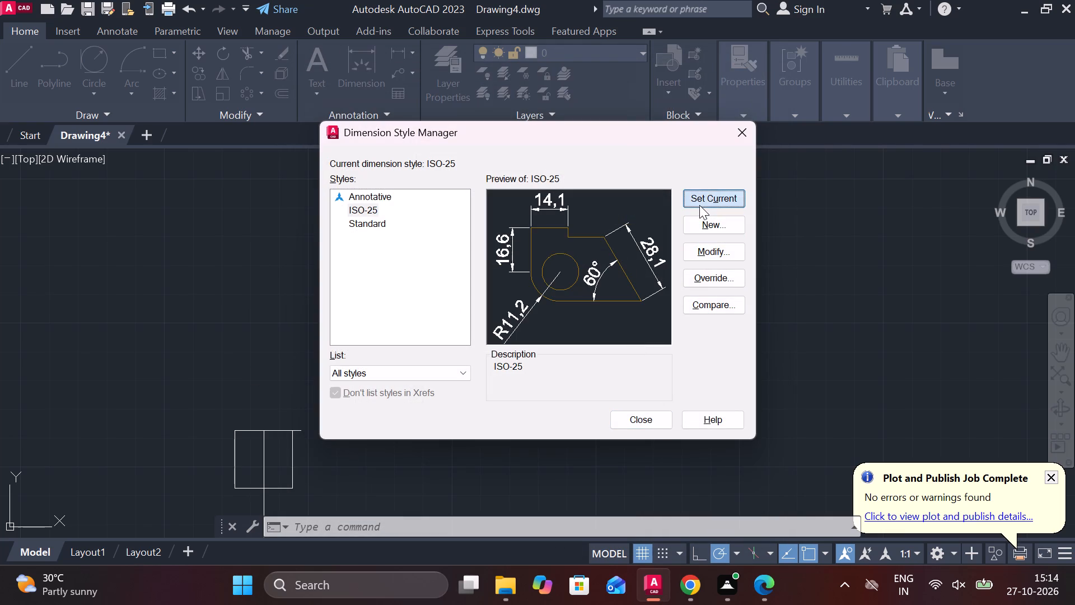
click(638, 416)
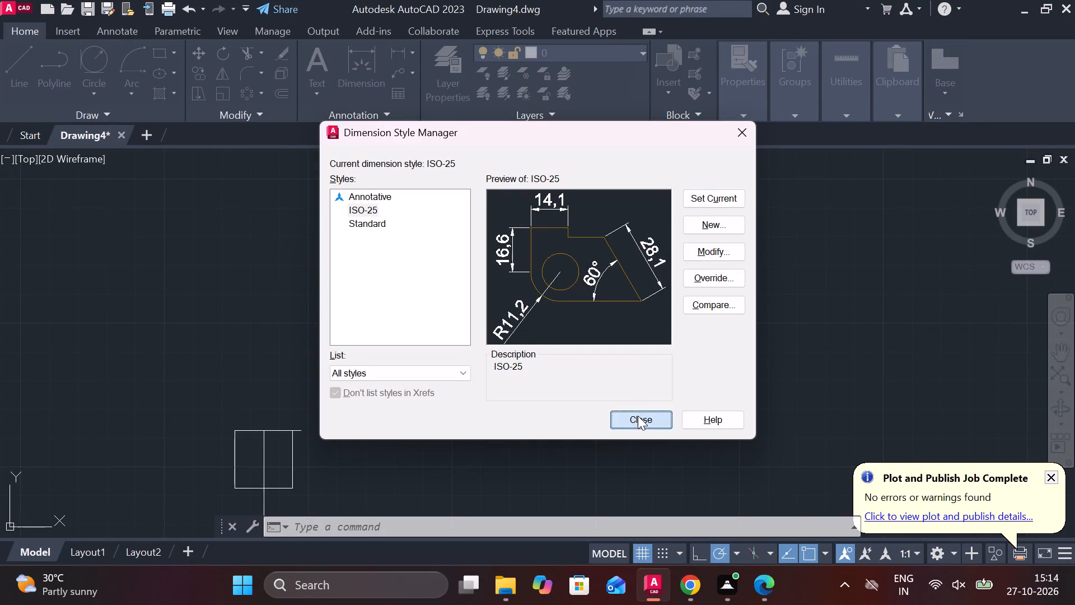
Edit the text of the dimension above the tower's top edge, adding the prefix M so it reads M7.
scroll(546, 241, up, 2)
middle_drag(648, 301, 613, 300)
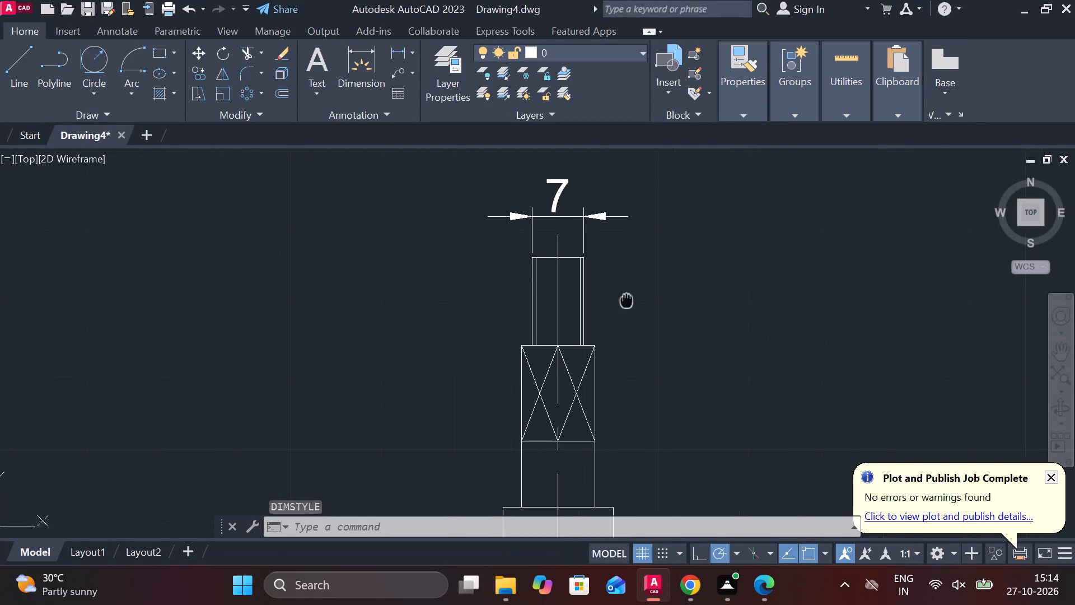
middle_drag(613, 300, 588, 299)
scroll(526, 222, up, 1)
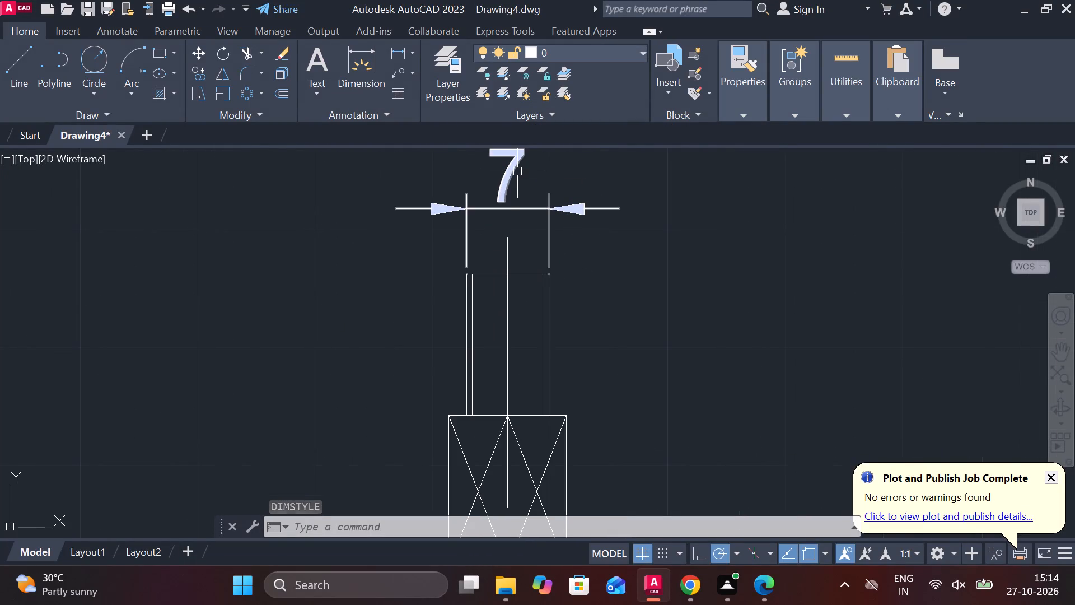
double_click(517, 171)
key(m)
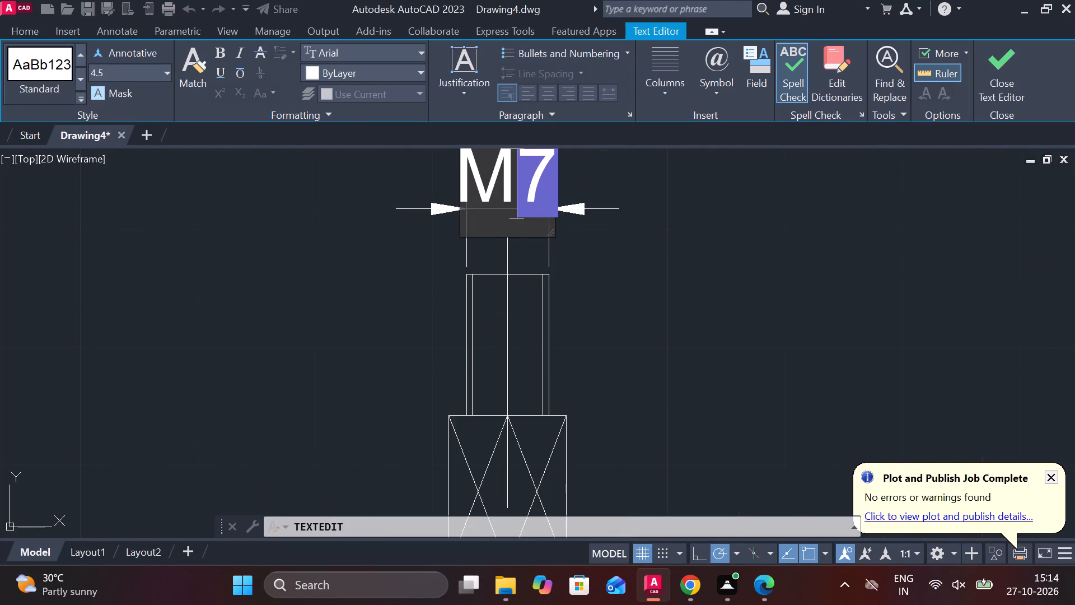
click(997, 66)
scroll(738, 287, down, 1)
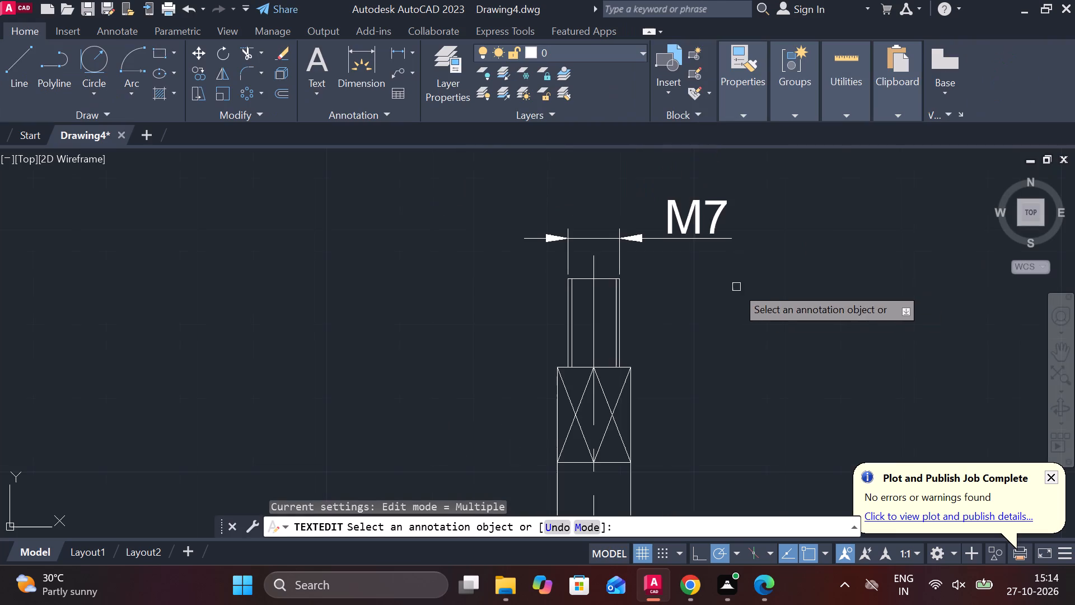
middle_drag(703, 286, 653, 243)
key(Escape)
Stretch the upper end of the tower's centerline upward until it is well clear of the M7 dimension.
middle_drag(657, 298, 659, 321)
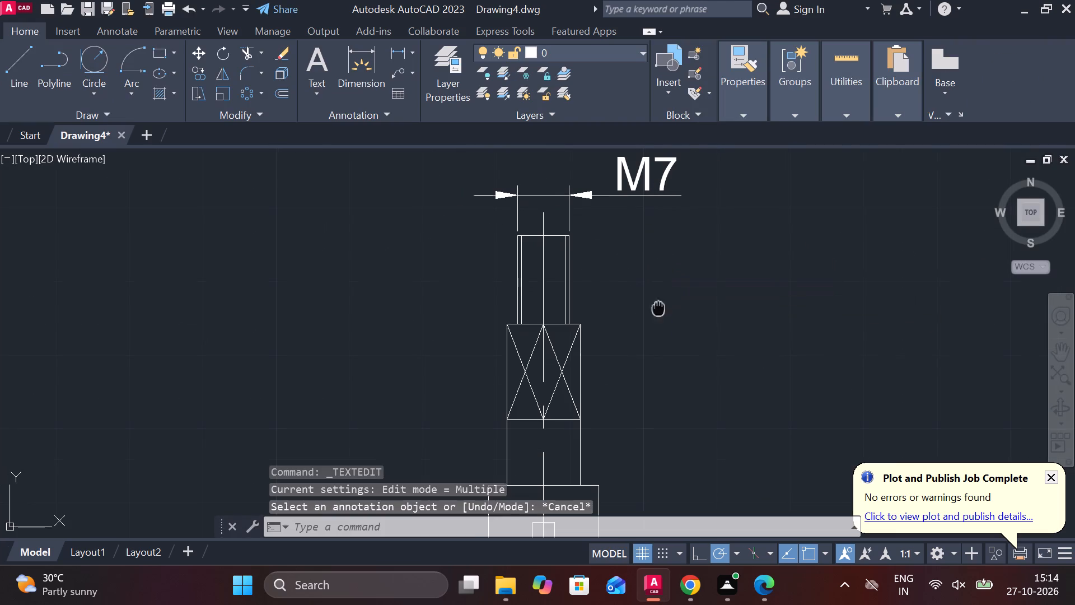
middle_drag(659, 321, 659, 336)
middle_click(655, 307)
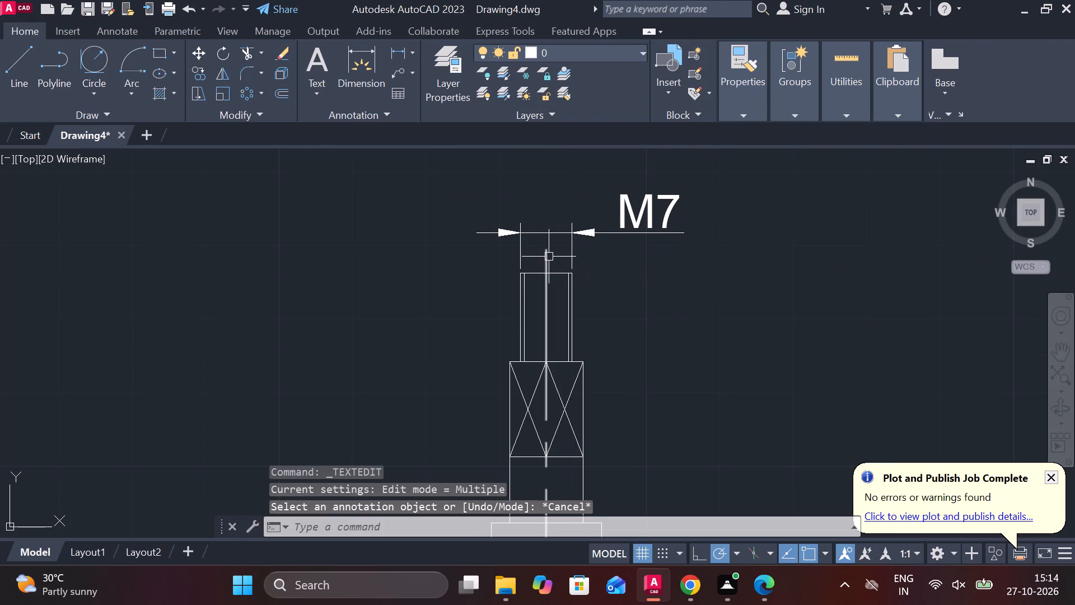
click(549, 257)
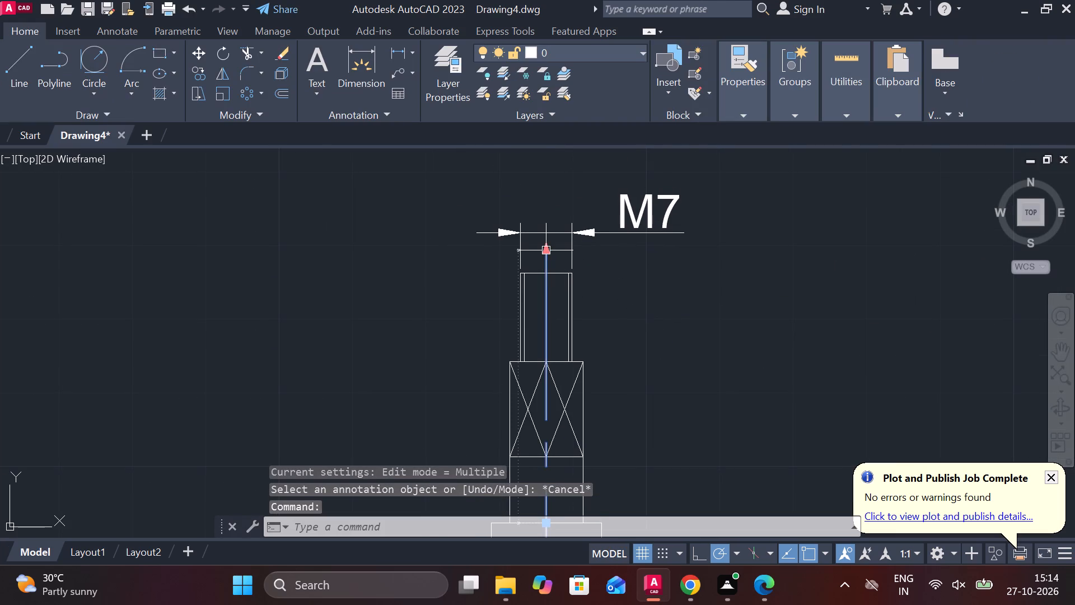
click(544, 247)
middle_drag(547, 167, 547, 237)
click(545, 218)
key(Escape)
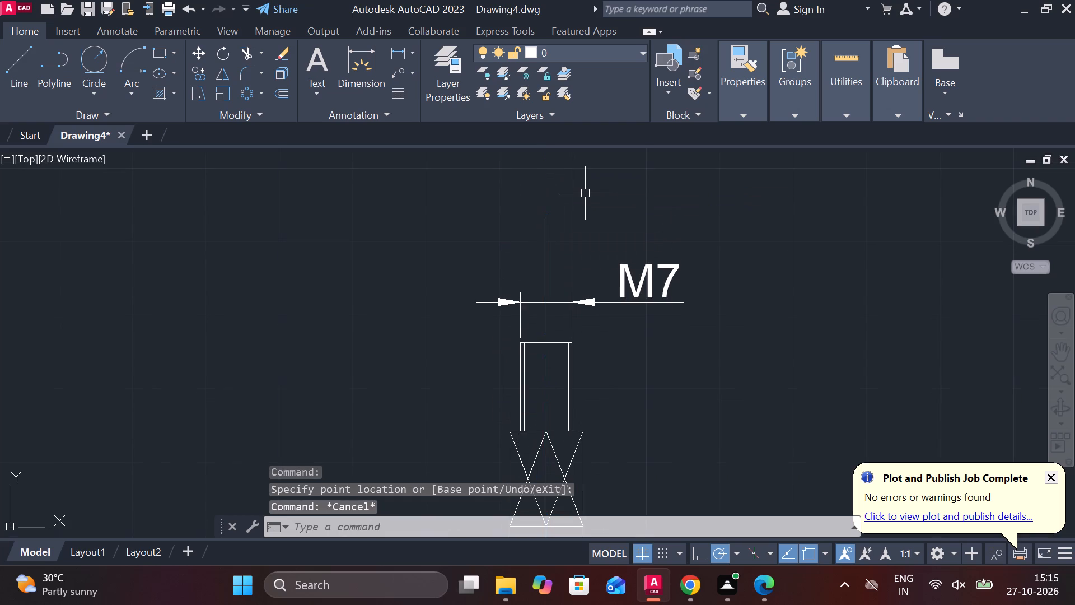
Draw a circle of diameter 15 centred on the upper end of the tower's centerline.
text(C)
key(space)
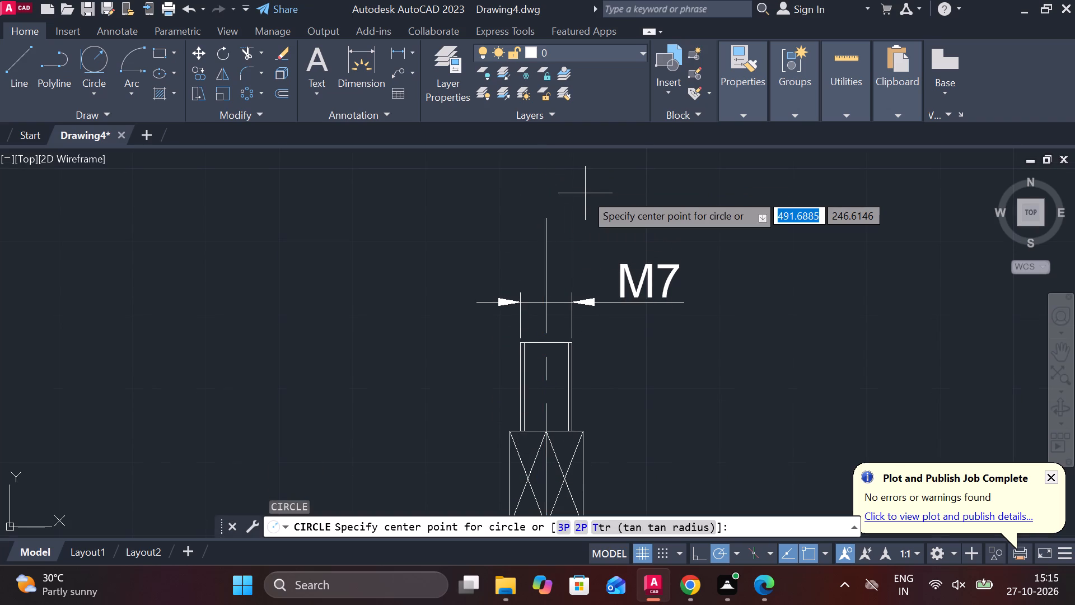
click(542, 217)
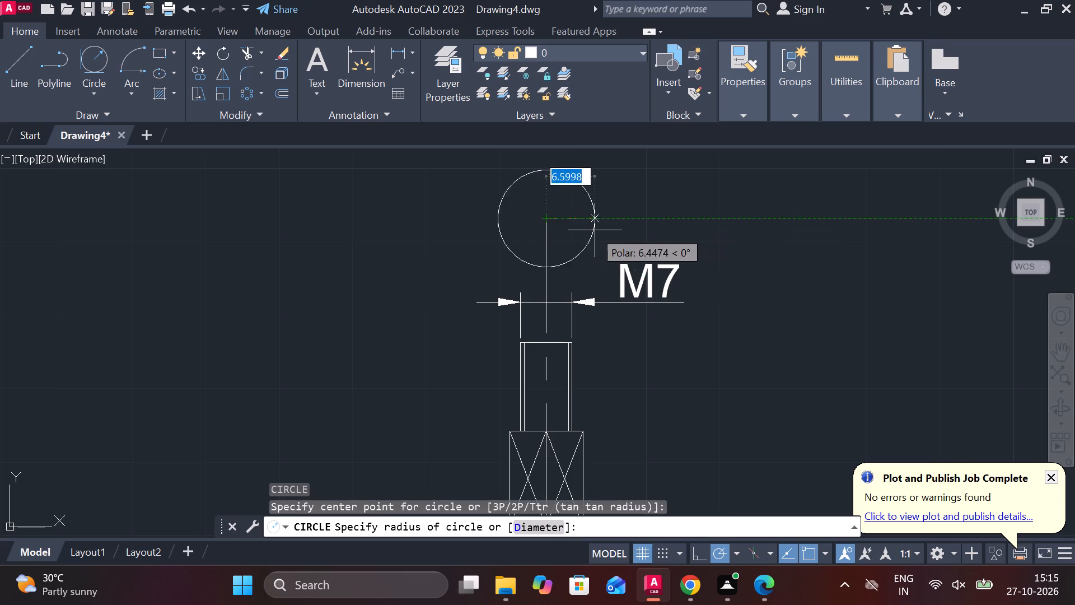
text(D 15)
key(space)
Draw a vertical line through the circle from its bottom quadrant to its top quadrant.
scroll(612, 229, down, 1)
middle_drag(602, 229, 587, 227)
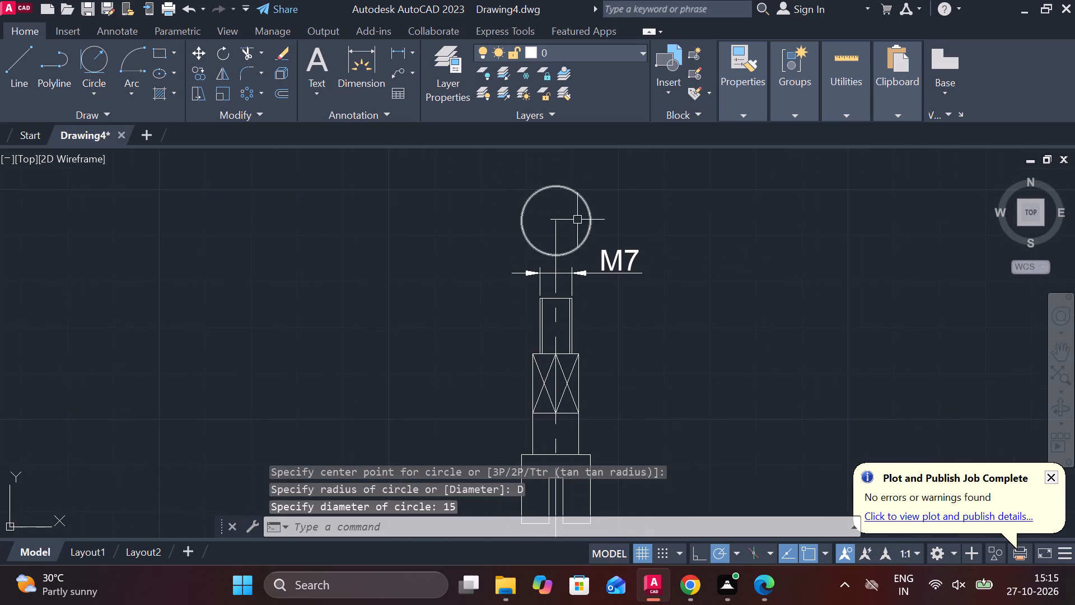
scroll(568, 224, up, 2)
key(l)
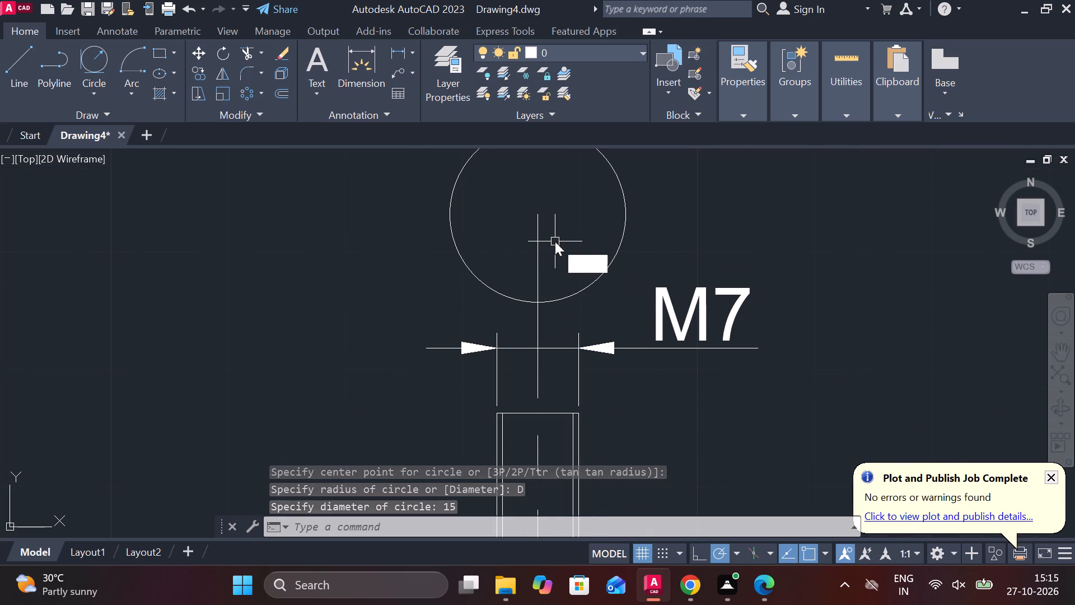
key(Return)
click(533, 297)
middle_drag(540, 262, 544, 328)
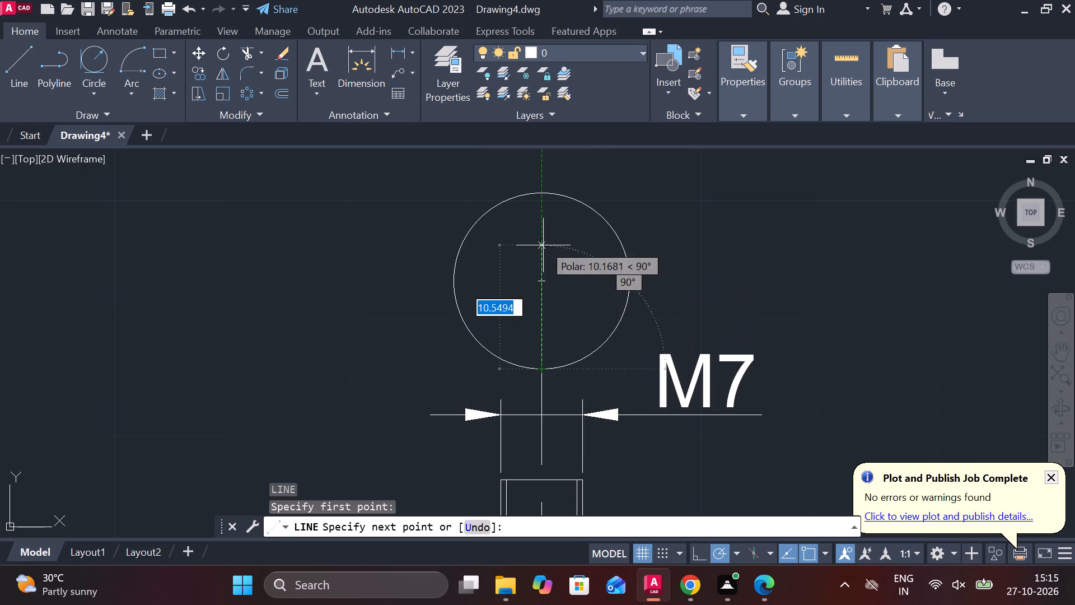
click(540, 197)
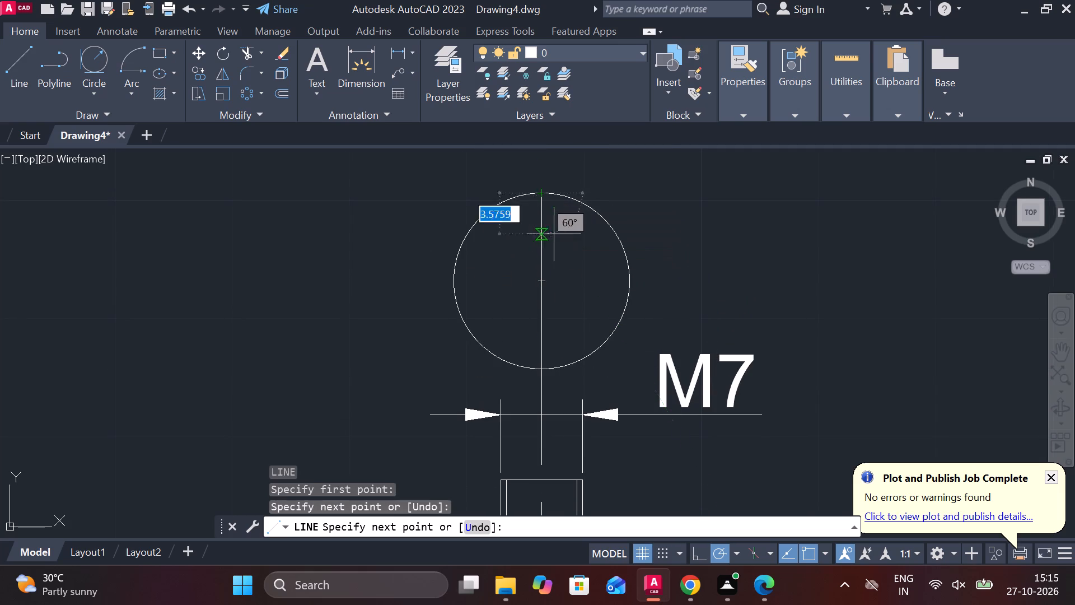
key(Escape)
Offset the circle's vertical diameter line by 1.5 to both sides.
click(541, 248)
key(o)
key(Return)
key(Return)
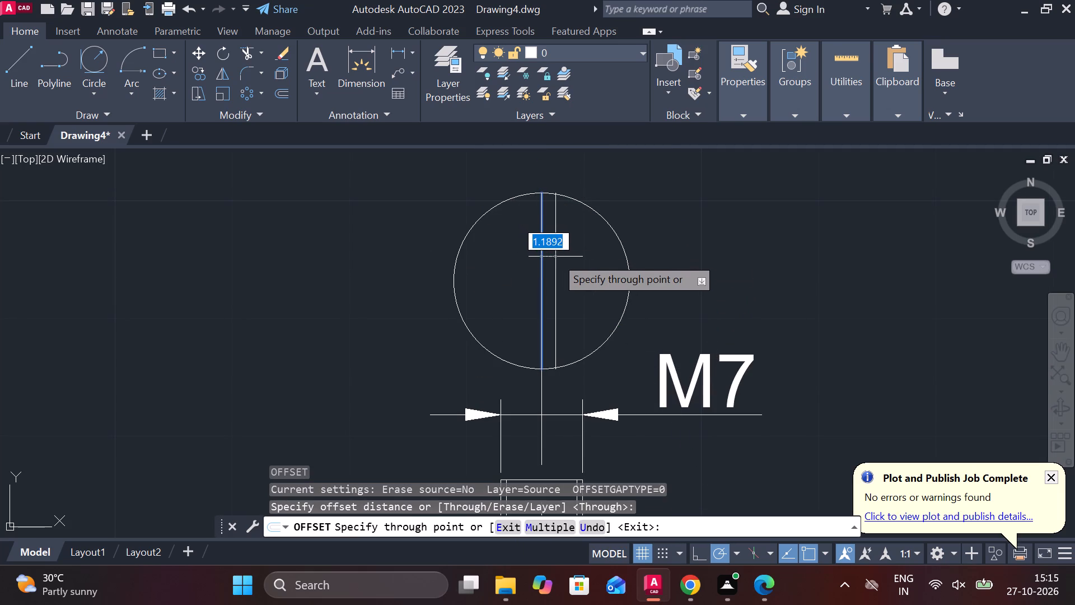
text(1.5)
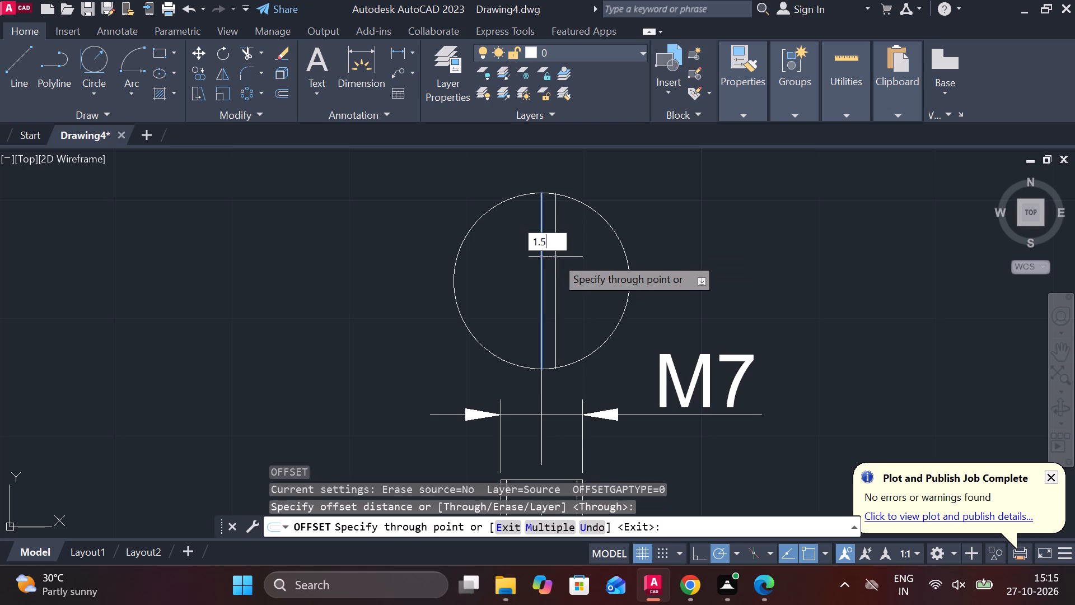
key(space)
click(543, 272)
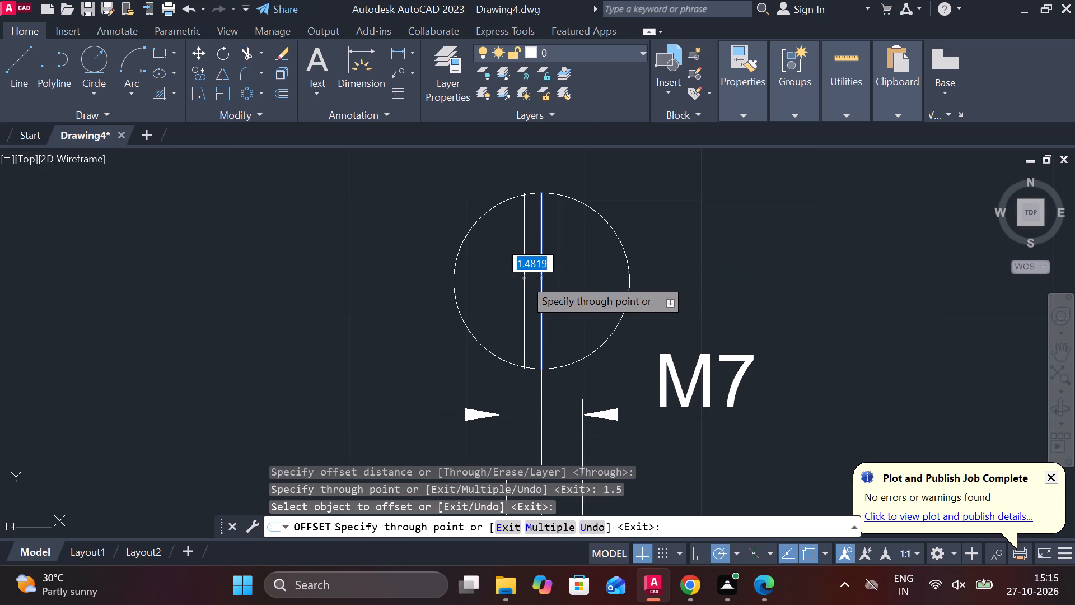
key(1)
text(.5)
key(Return)
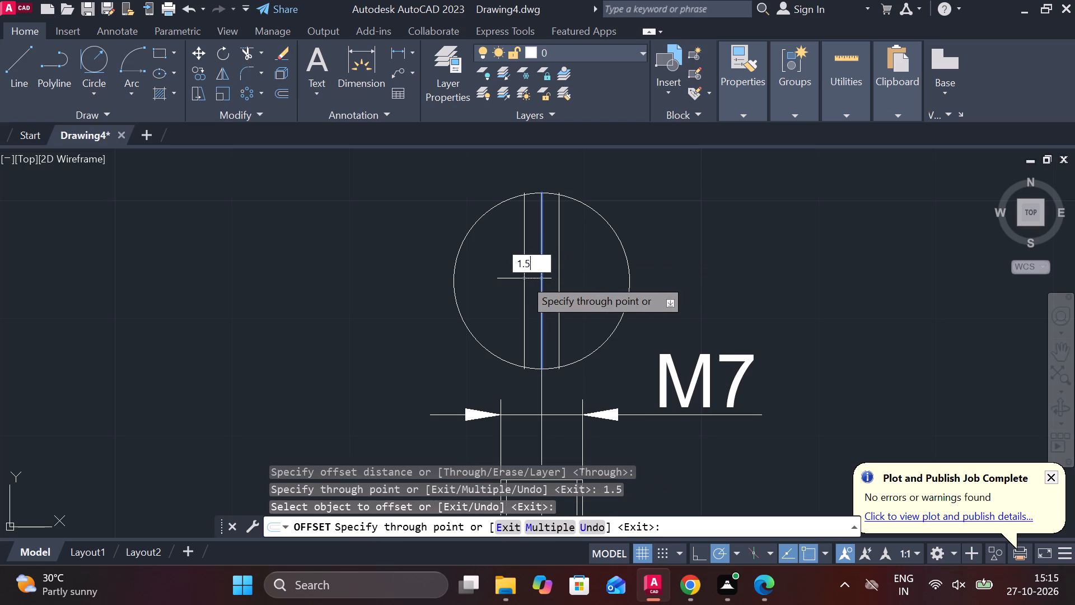
key(Escape)
Trim the ends of the two offset slot lines that project beyond the circle at its top and bottom.
scroll(572, 179, up, 3)
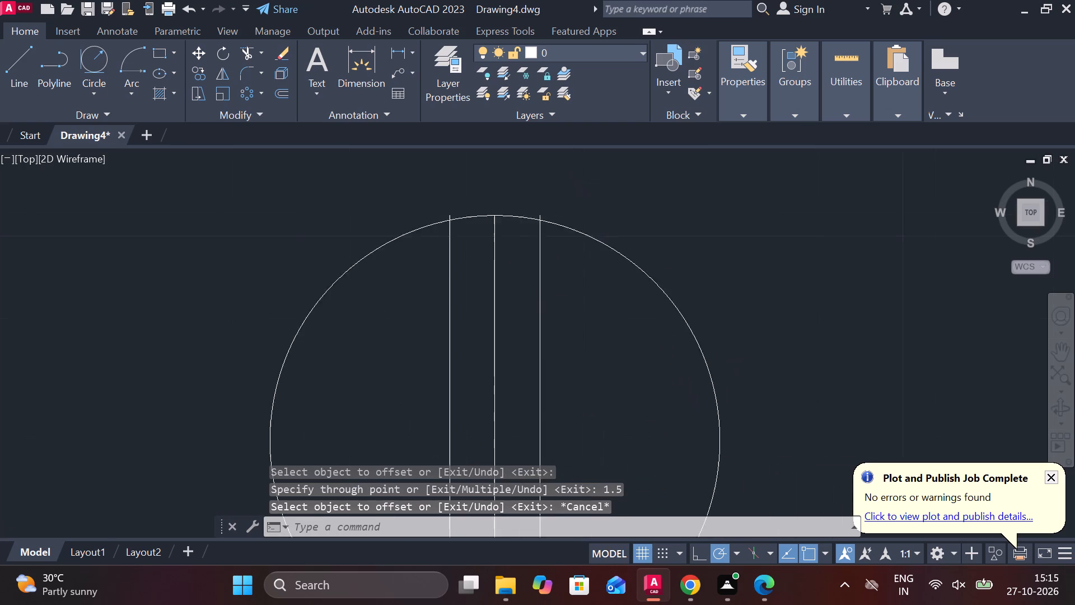
text(TR)
key(space)
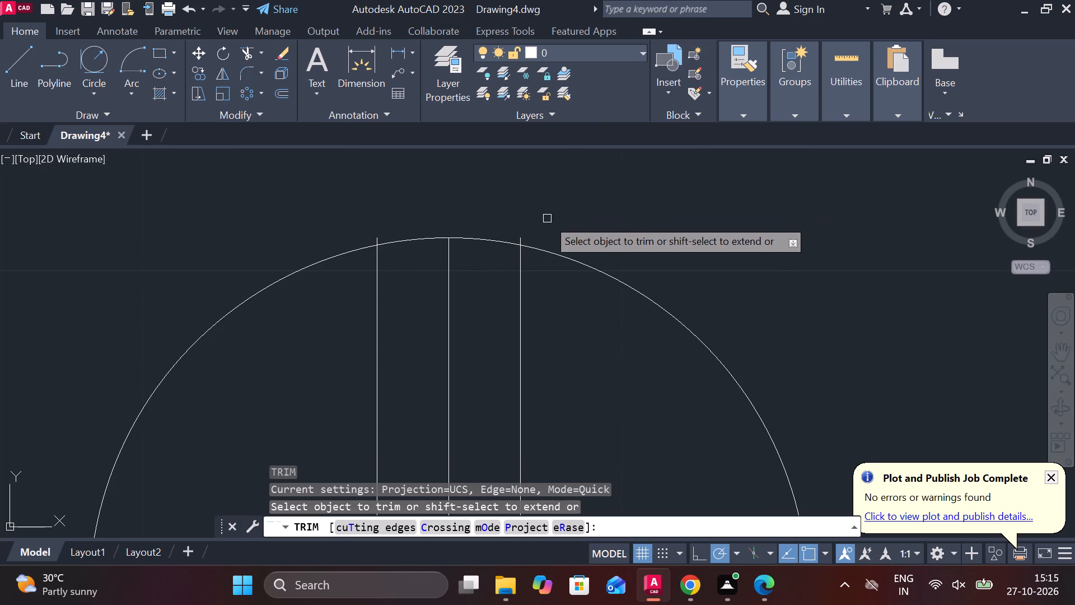
click(521, 238)
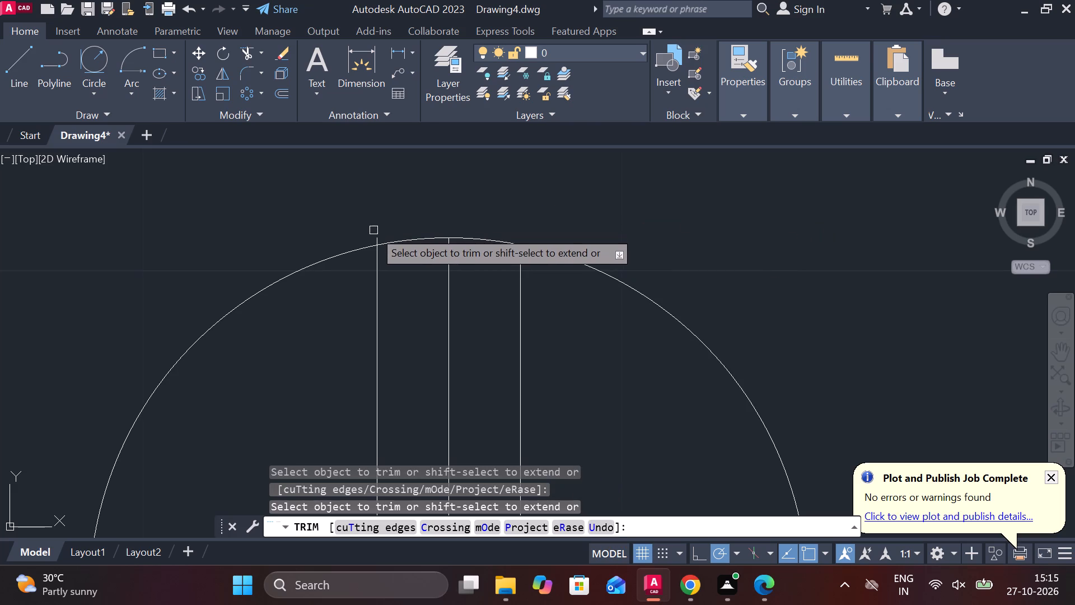
click(375, 235)
scroll(444, 207, down, 3)
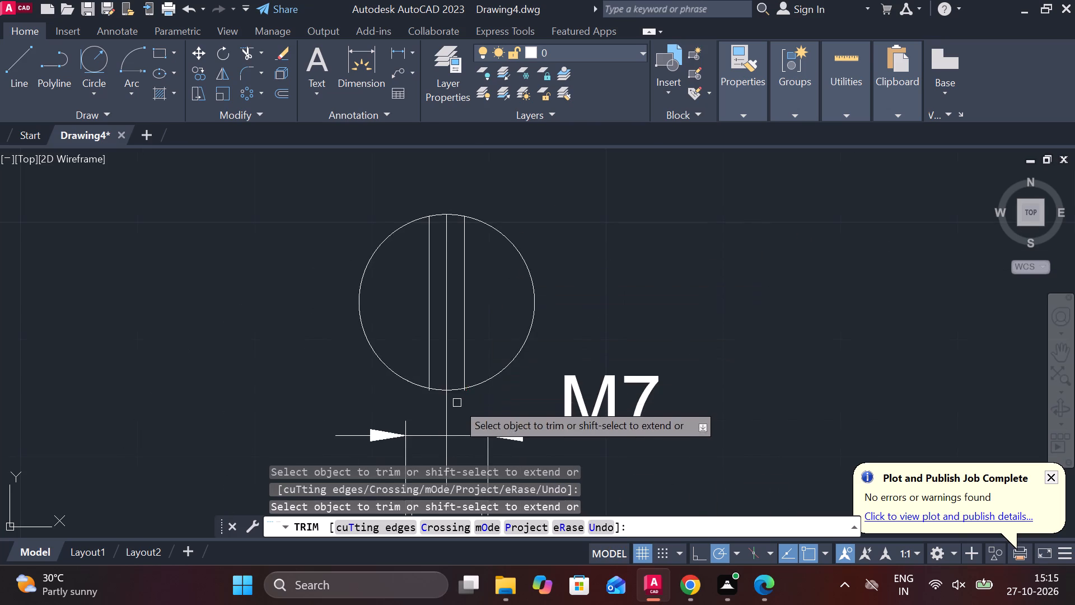
scroll(457, 403, up, 3)
click(480, 355)
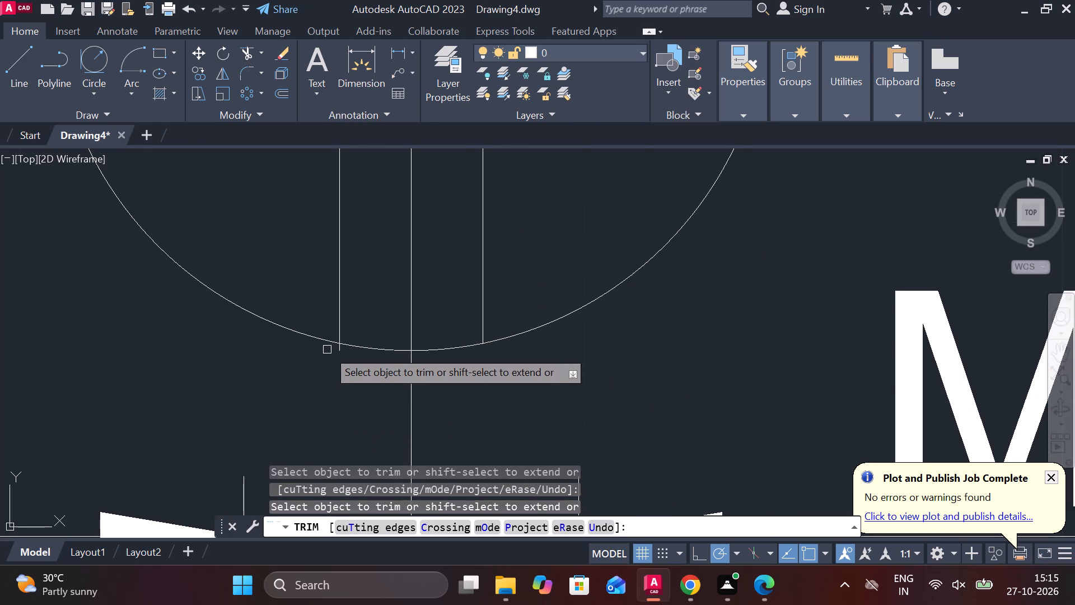
click(343, 350)
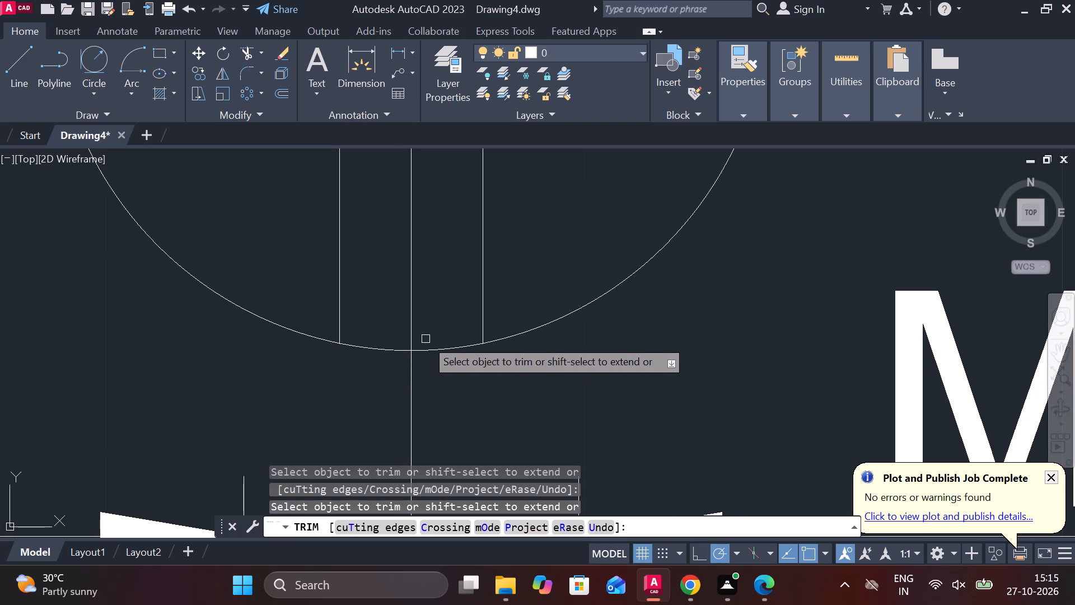
scroll(427, 341, down, 2)
key(Escape)
scroll(431, 314, down, 2)
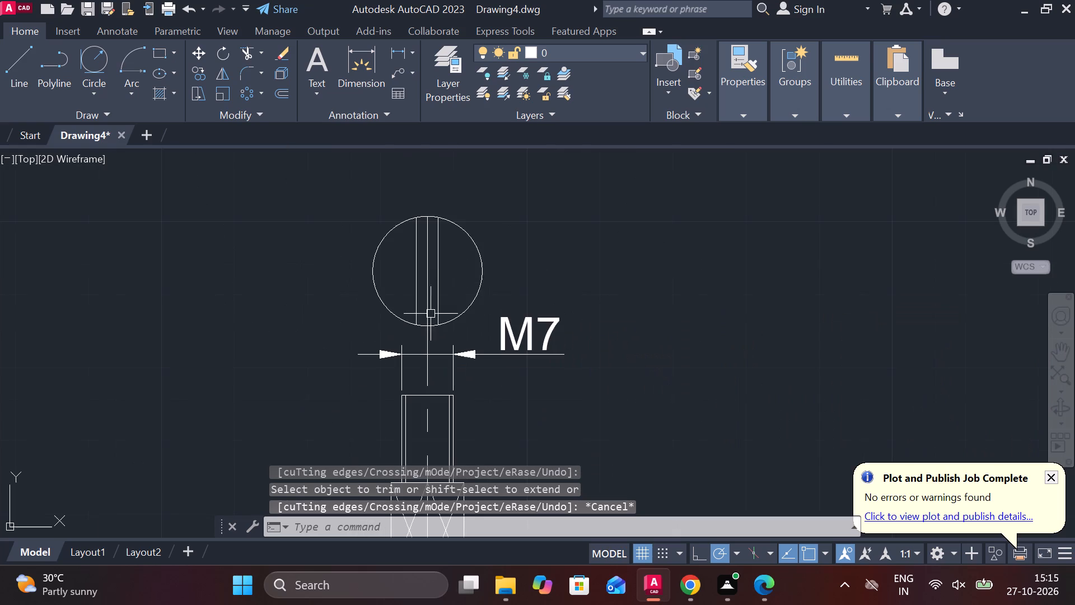
Erase the circle's vertical diameter line between the two slot lines.
click(431, 298)
key(e)
key(space)
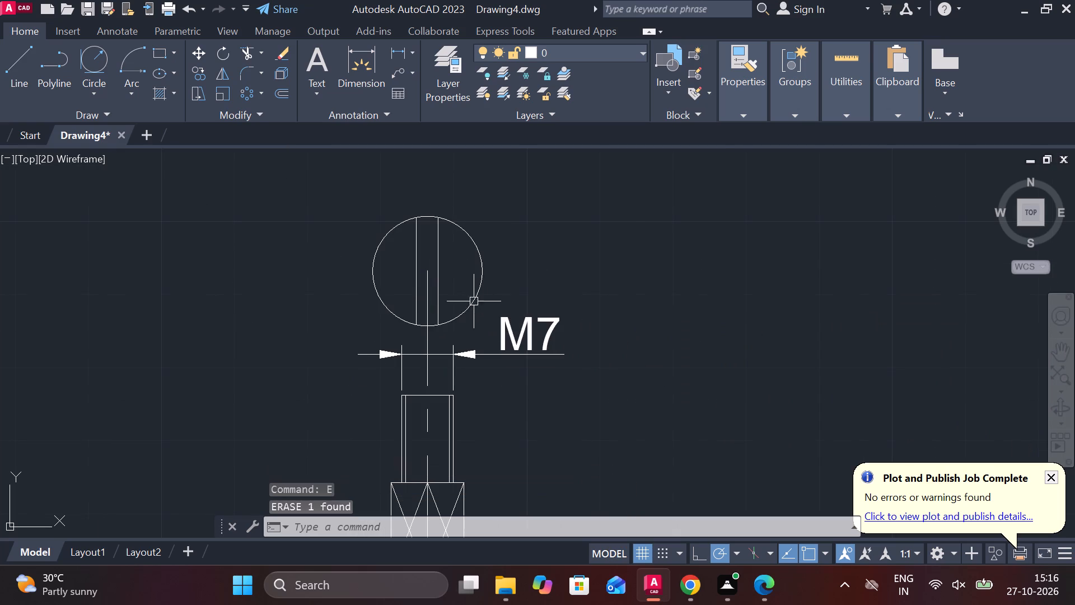
Stretch the upper end of the tower's centerline about 14 units straight up, past the top of the circle.
click(429, 280)
click(431, 272)
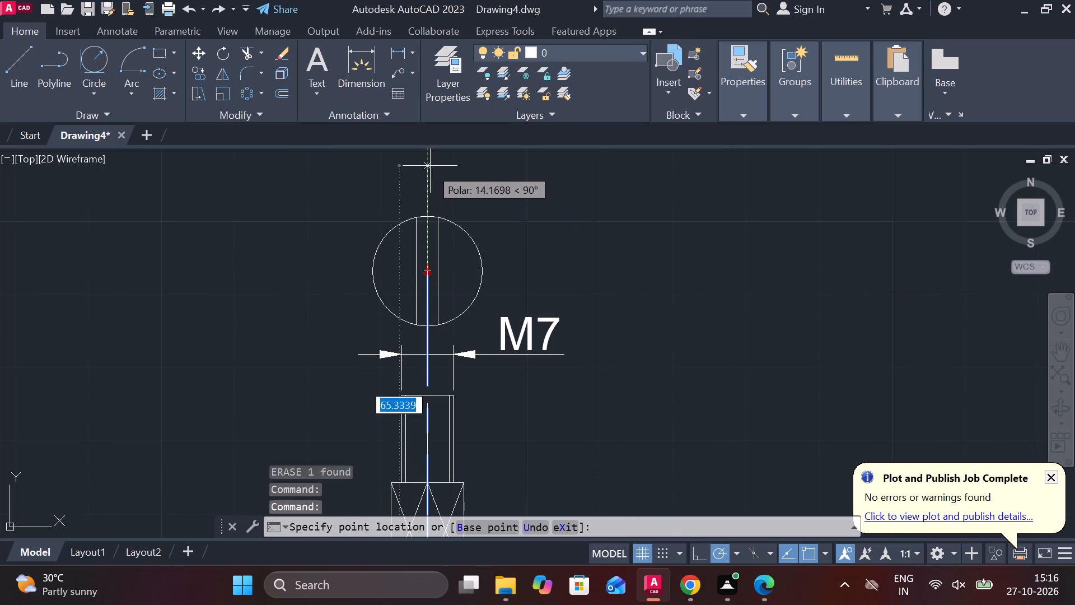
click(430, 165)
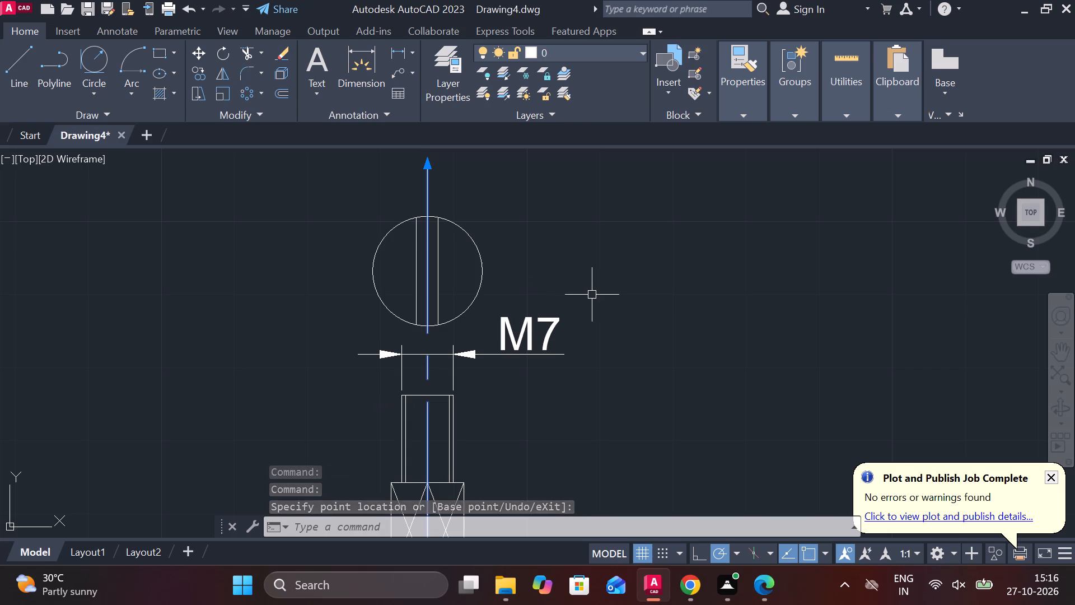
key(Escape)
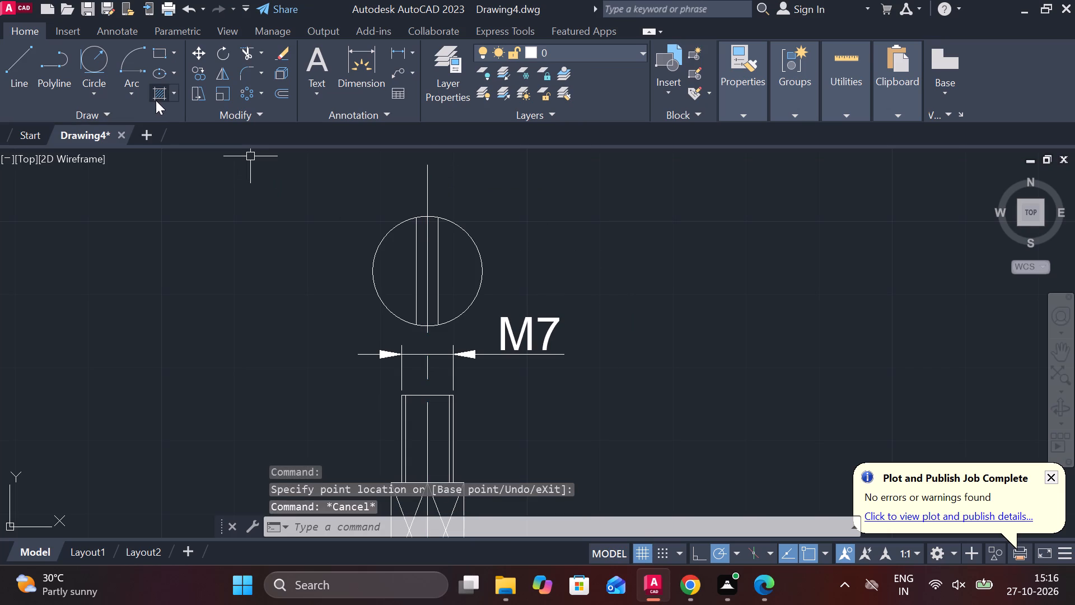
Hatch the circle segments on both sides of the slot with the ANSI31 pattern at scale 0.5.
click(156, 100)
click(468, 275)
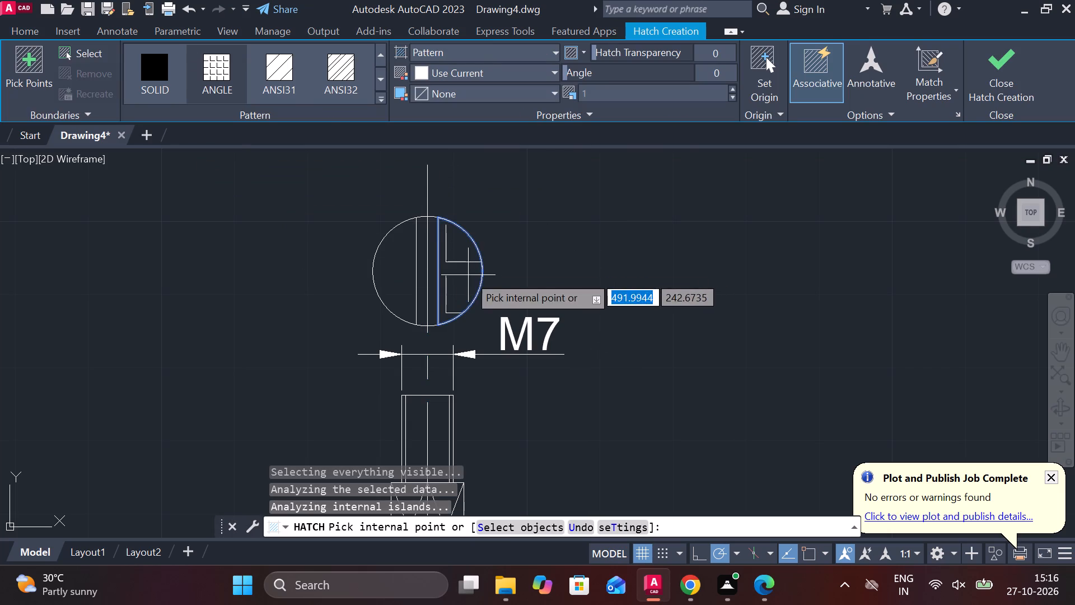
click(286, 74)
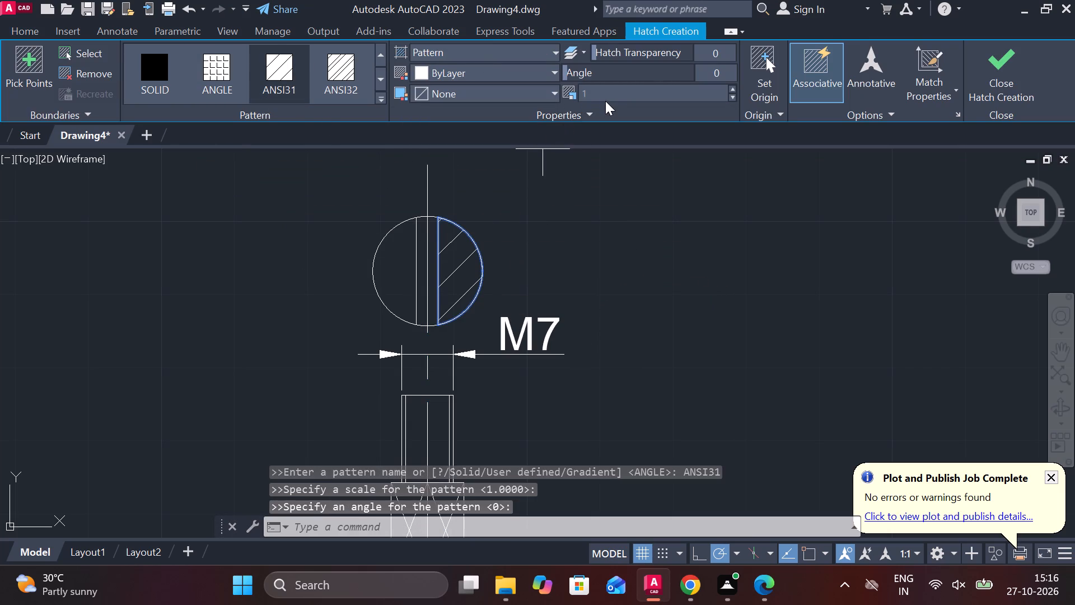
click(605, 101)
click(595, 95)
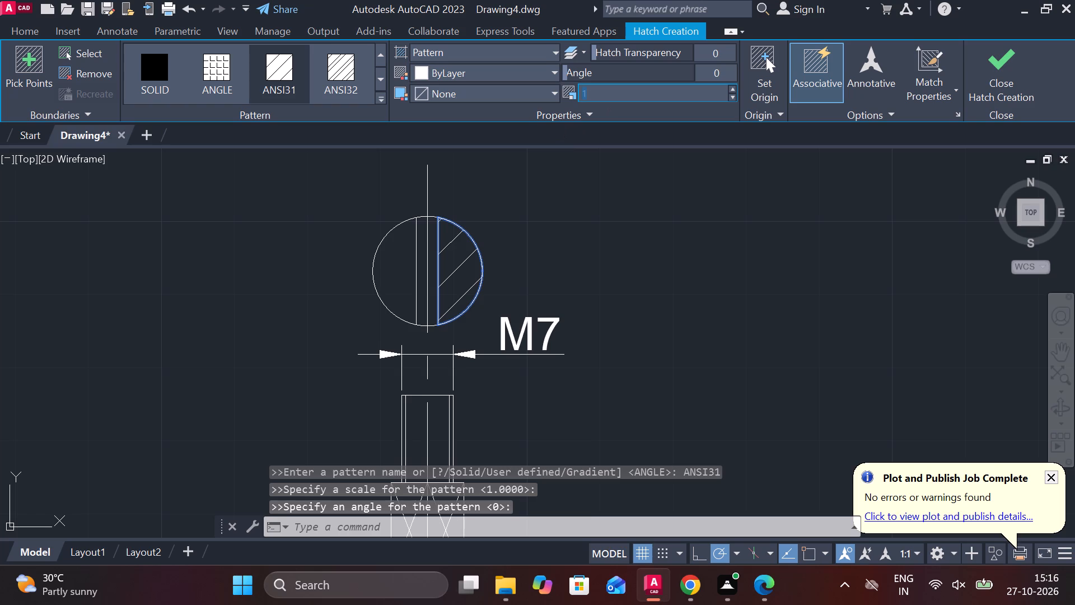
text(.5)
key(Return)
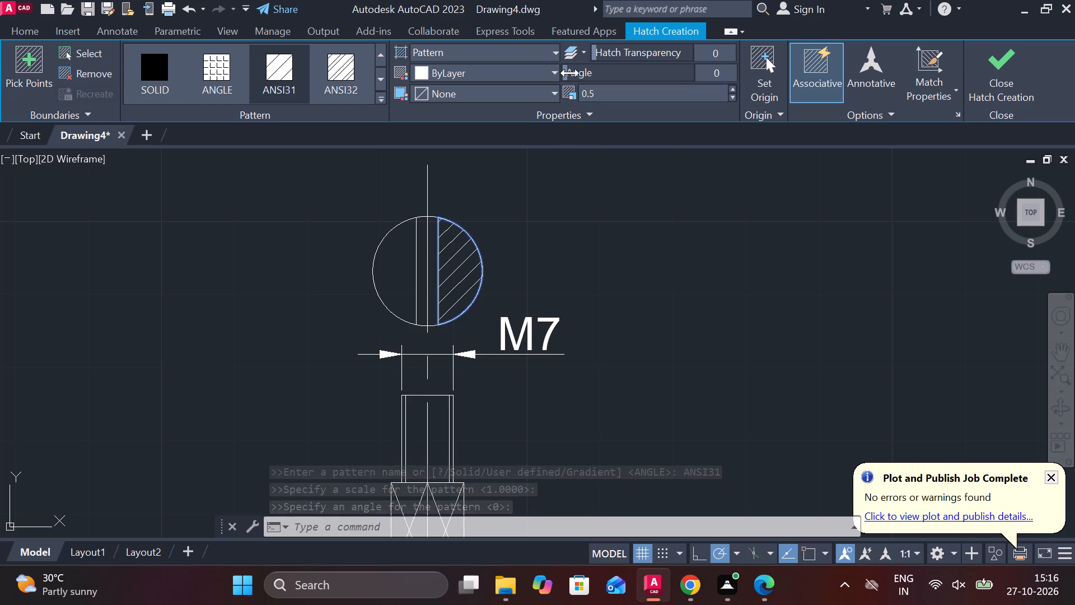
click(393, 286)
click(993, 84)
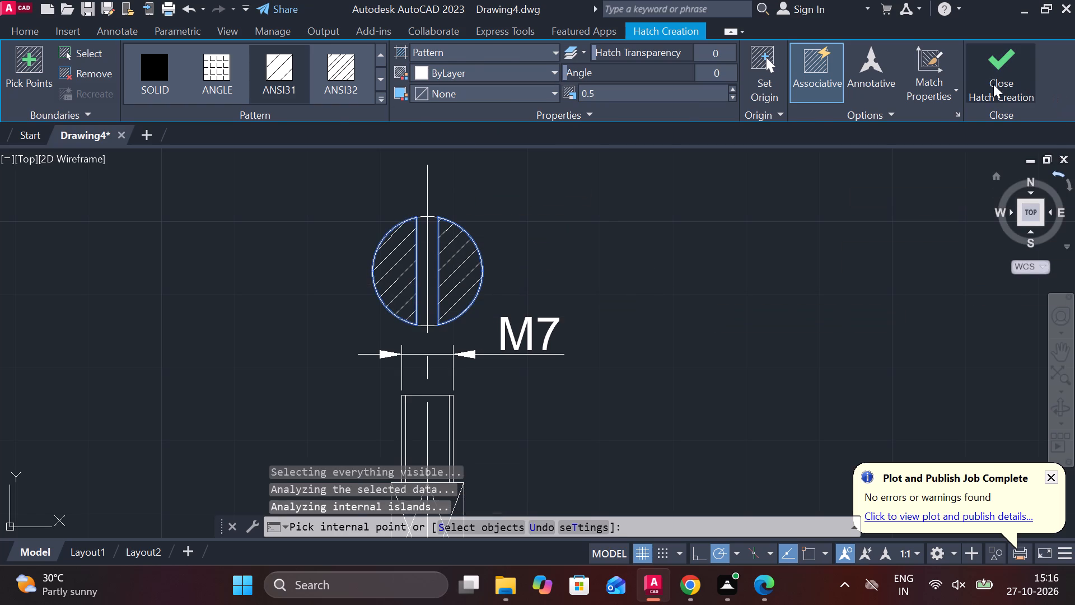
Add a horizontal linear dimension for the slot's width, placed just above the circle.
scroll(458, 311, up, 1)
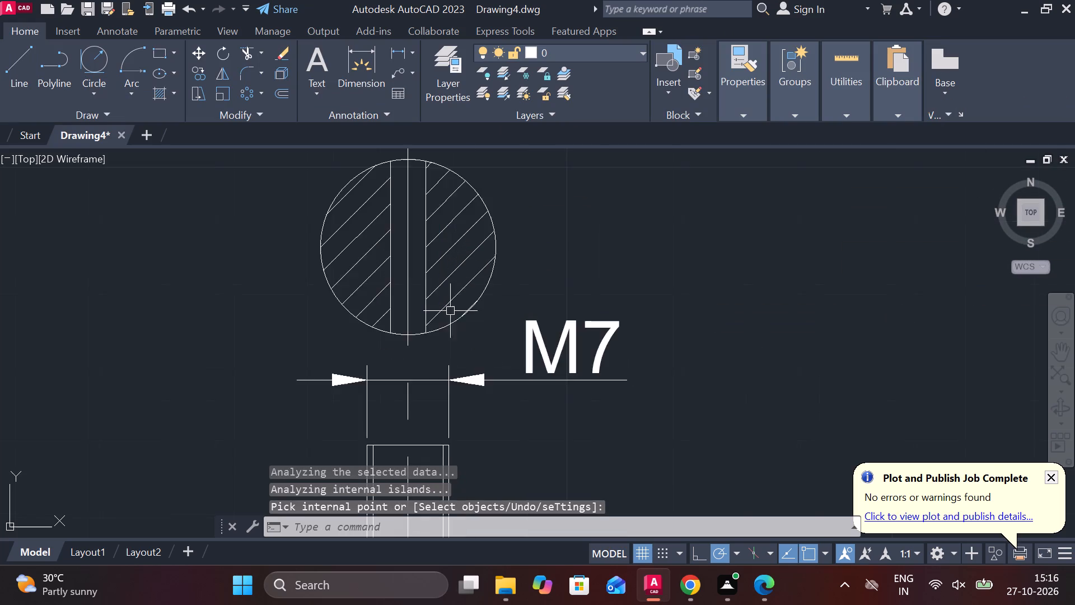
scroll(368, 318, down, 3)
middle_drag(404, 352, 450, 347)
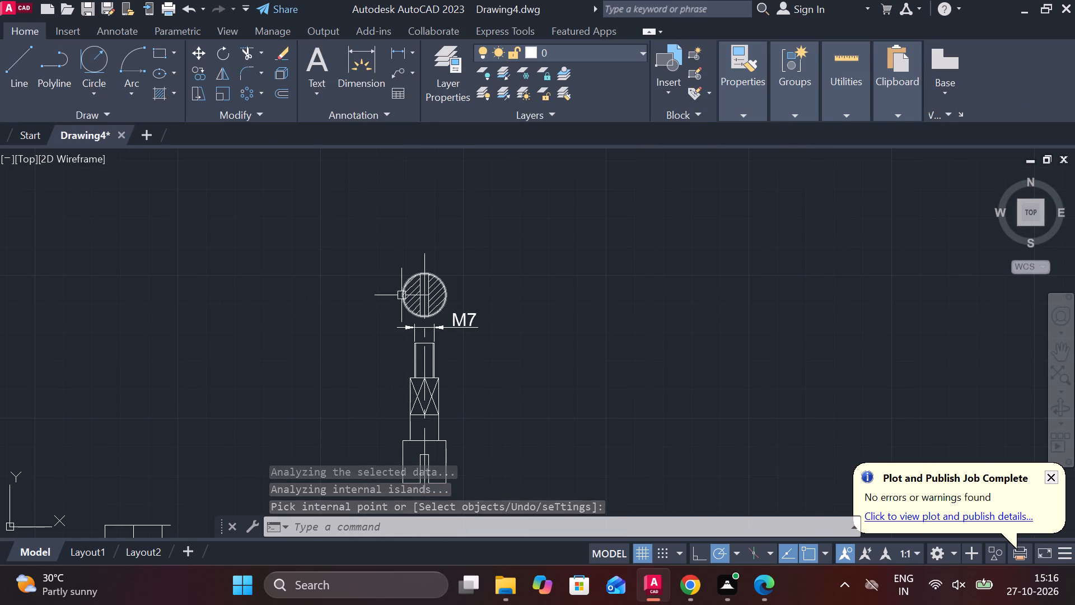
scroll(434, 287, up, 2)
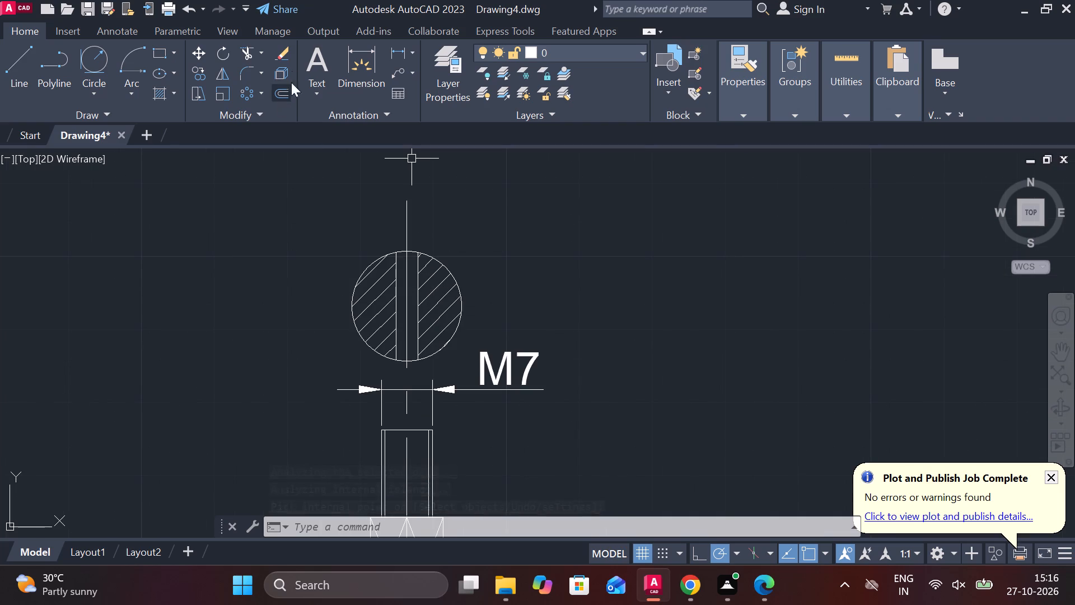
click(398, 62)
click(400, 44)
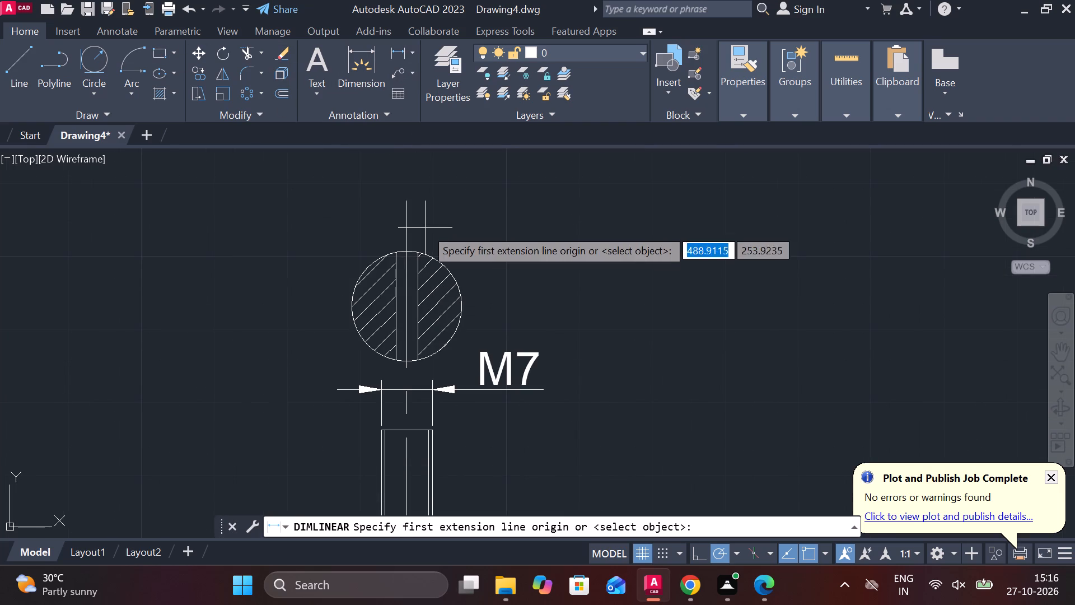
scroll(424, 227, up, 3)
click(305, 325)
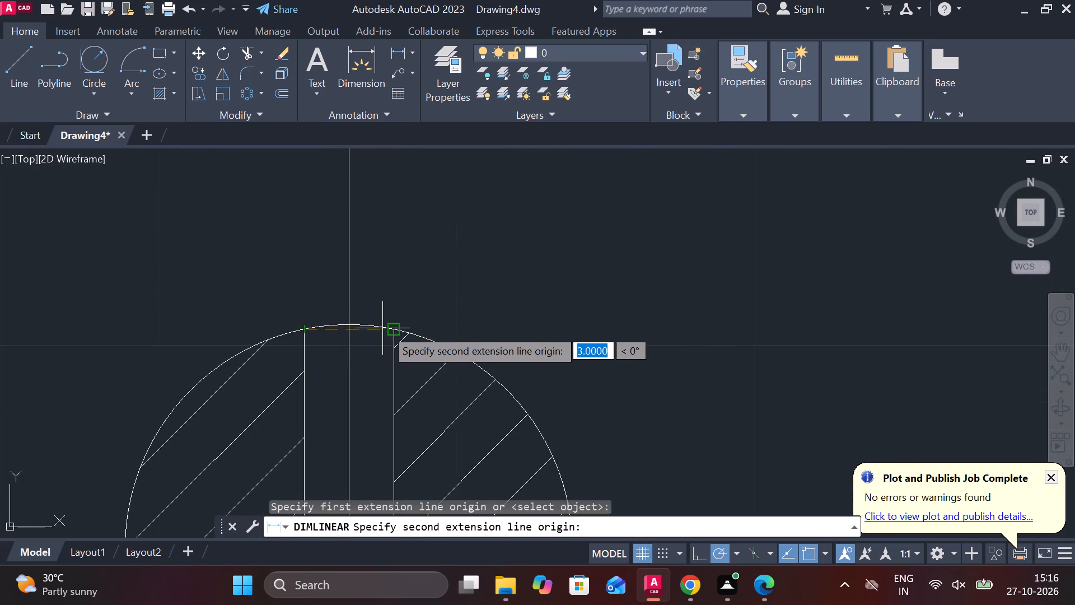
click(386, 328)
scroll(396, 269, down, 2)
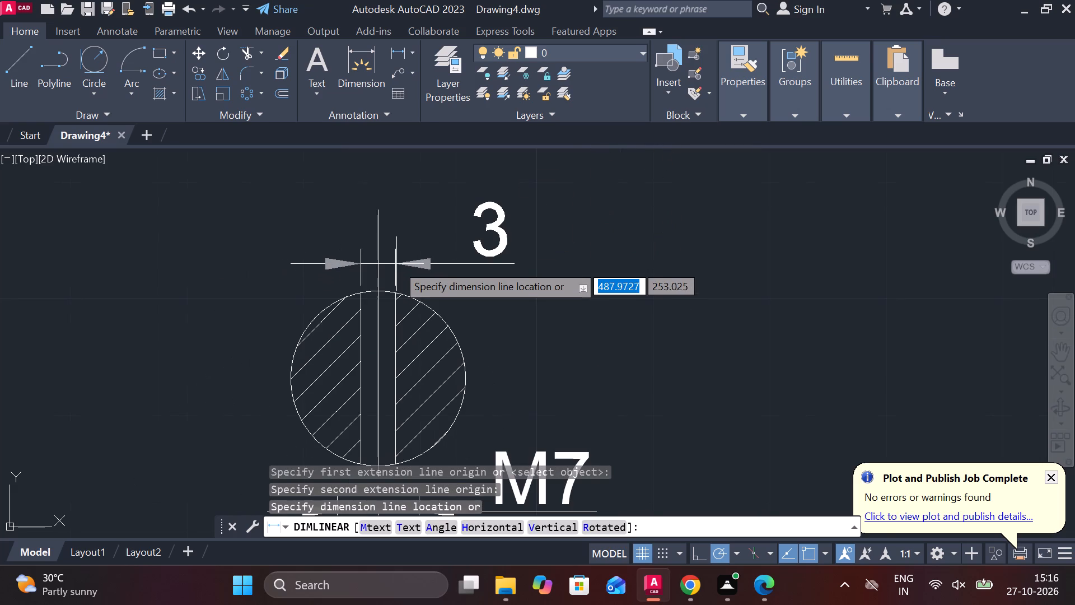
click(396, 262)
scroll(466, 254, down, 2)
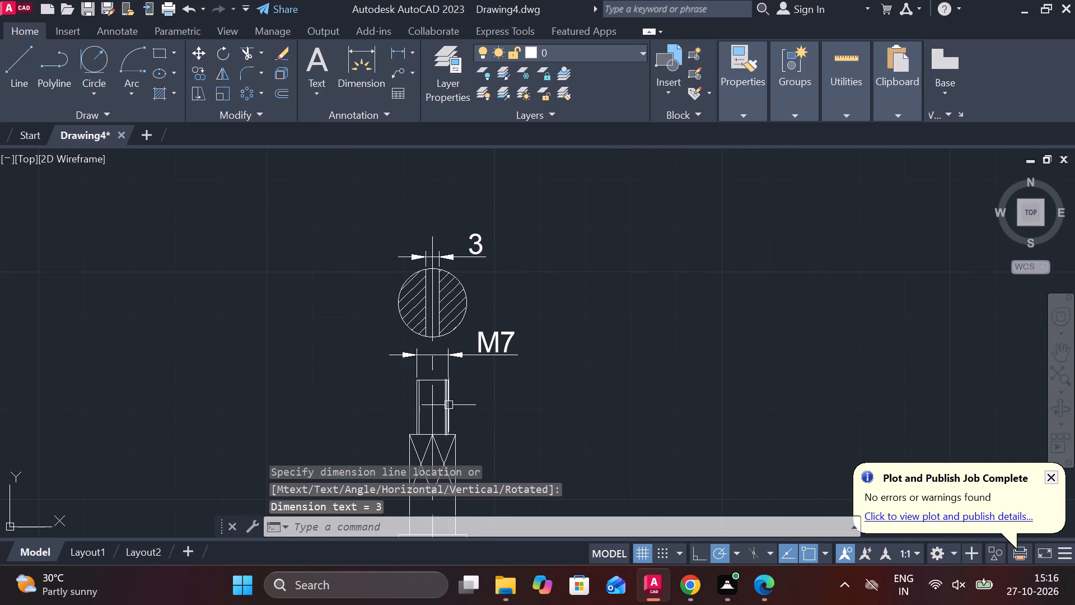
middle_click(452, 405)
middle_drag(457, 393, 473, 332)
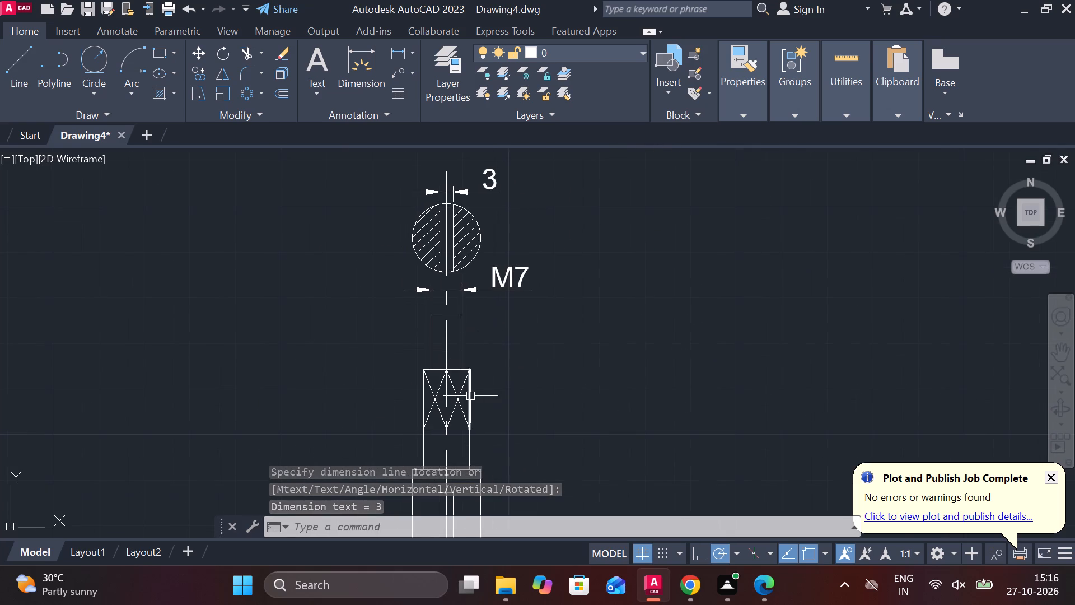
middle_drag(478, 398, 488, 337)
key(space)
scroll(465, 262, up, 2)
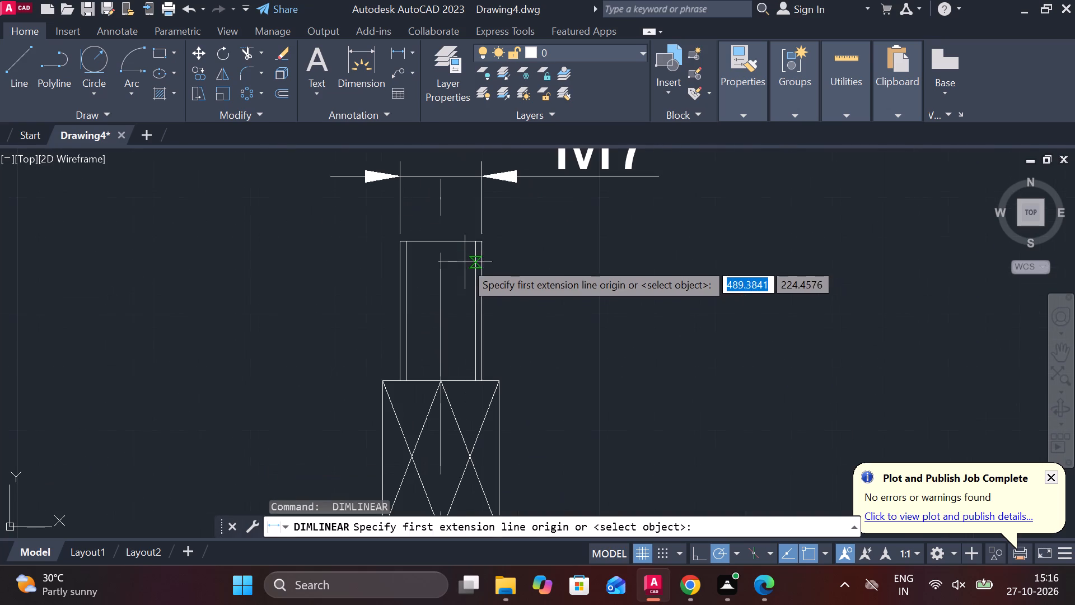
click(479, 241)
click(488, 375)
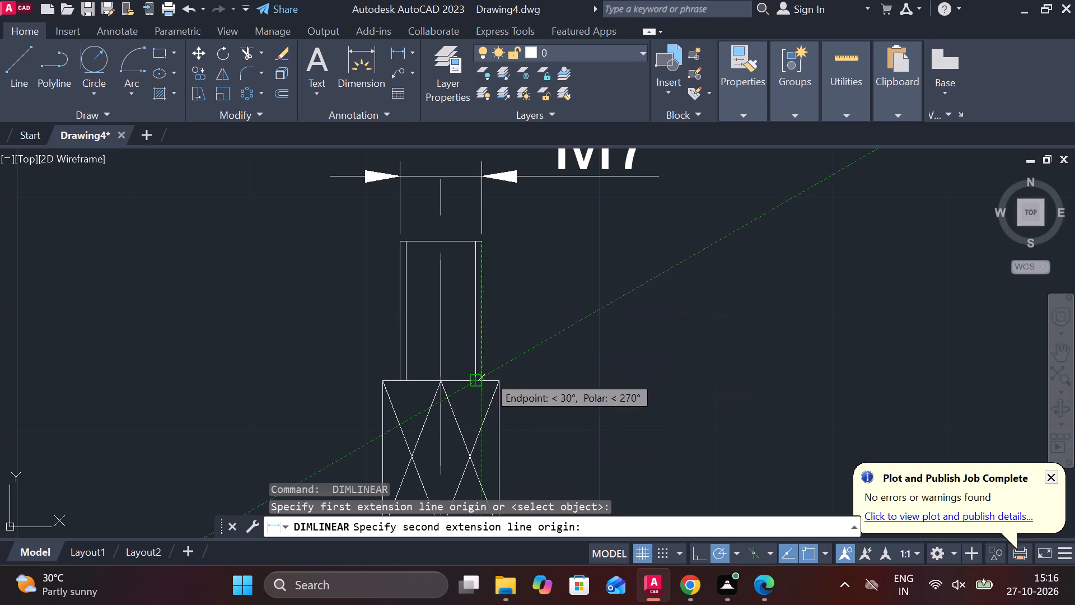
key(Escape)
Add a vertical linear dimension for the height of the tower's threaded M7 section, placed to its right.
key(space)
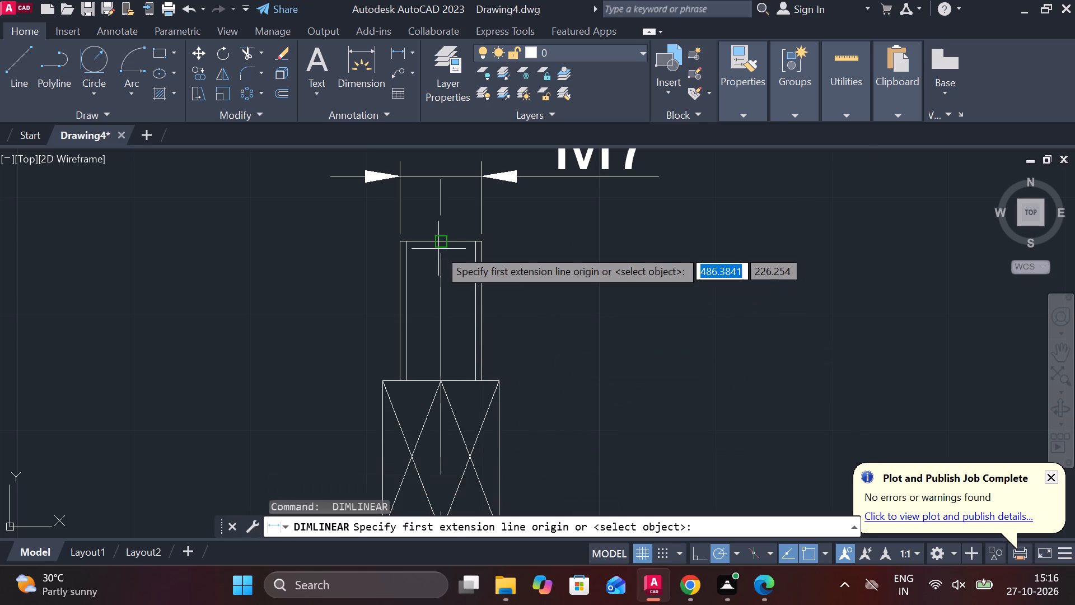
click(441, 244)
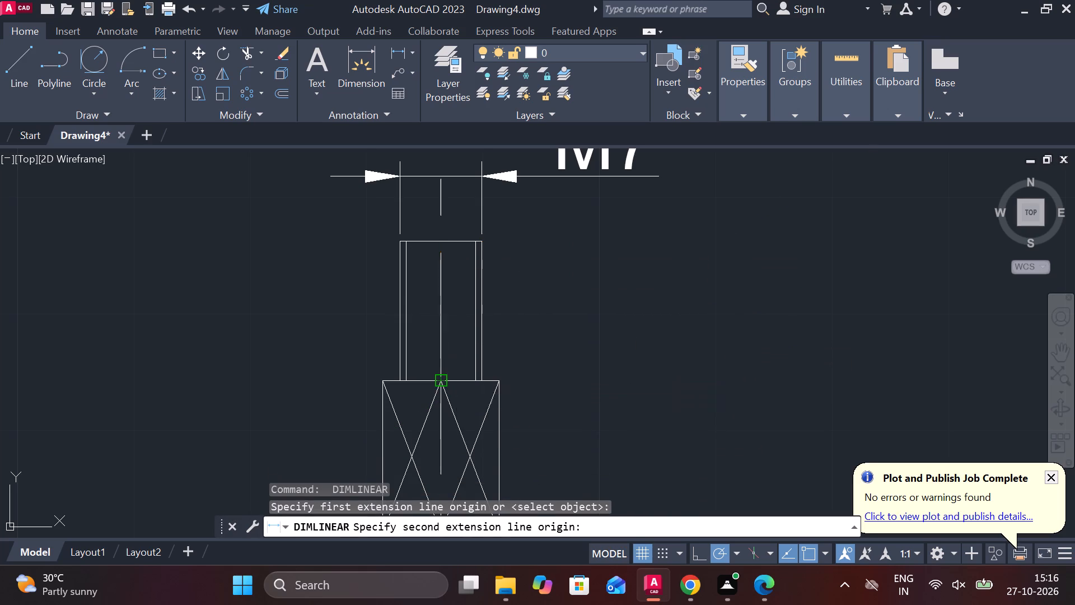
click(438, 379)
scroll(504, 336, down, 1)
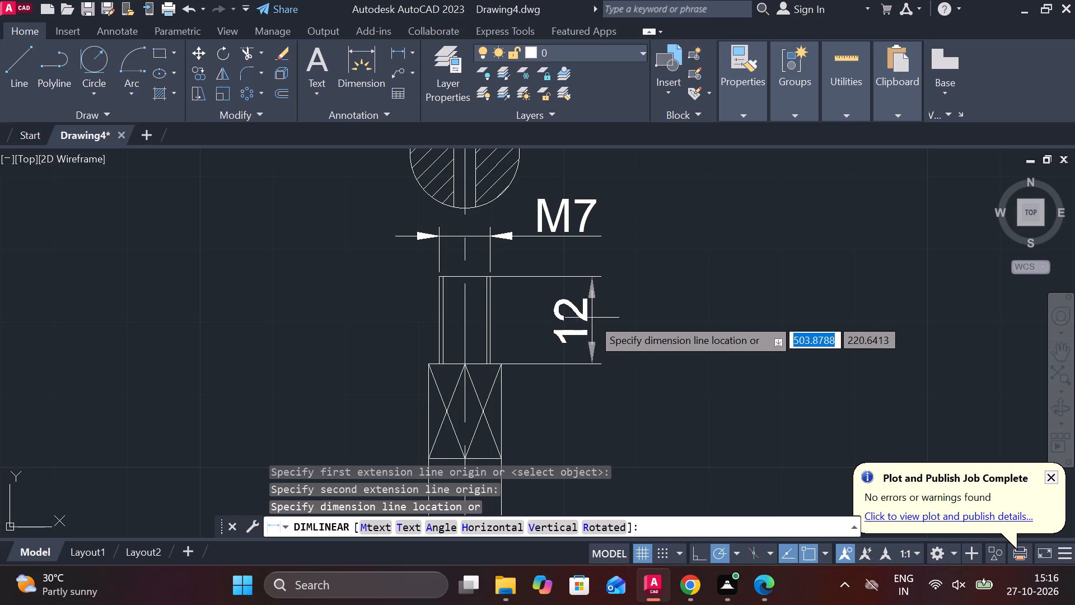
click(592, 318)
Add a vertical linear dimension for the height of the cross-braced section, placed to its right.
key(space)
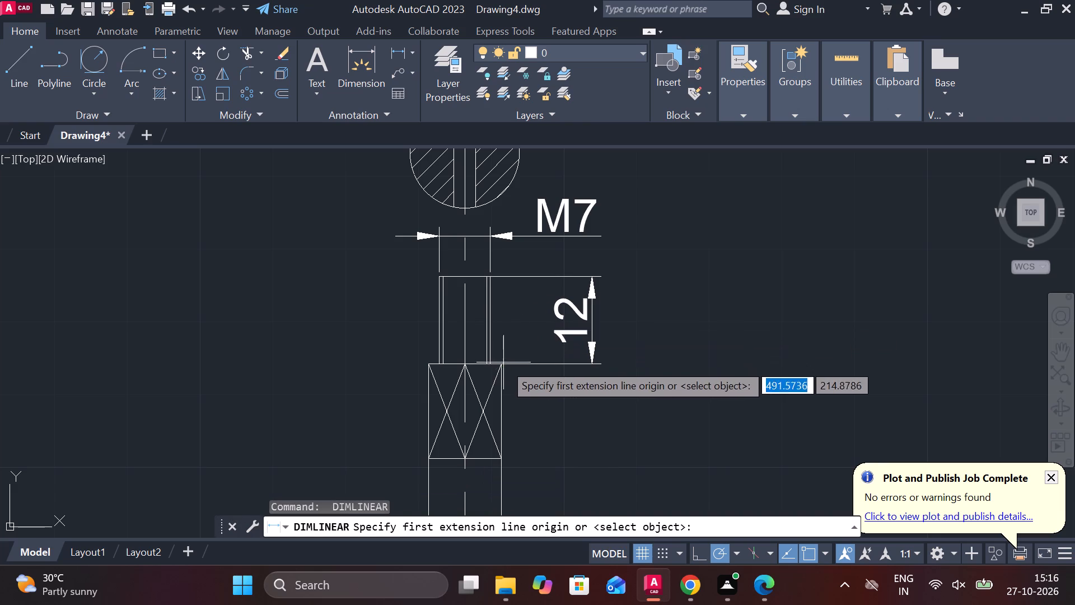
click(505, 365)
click(495, 459)
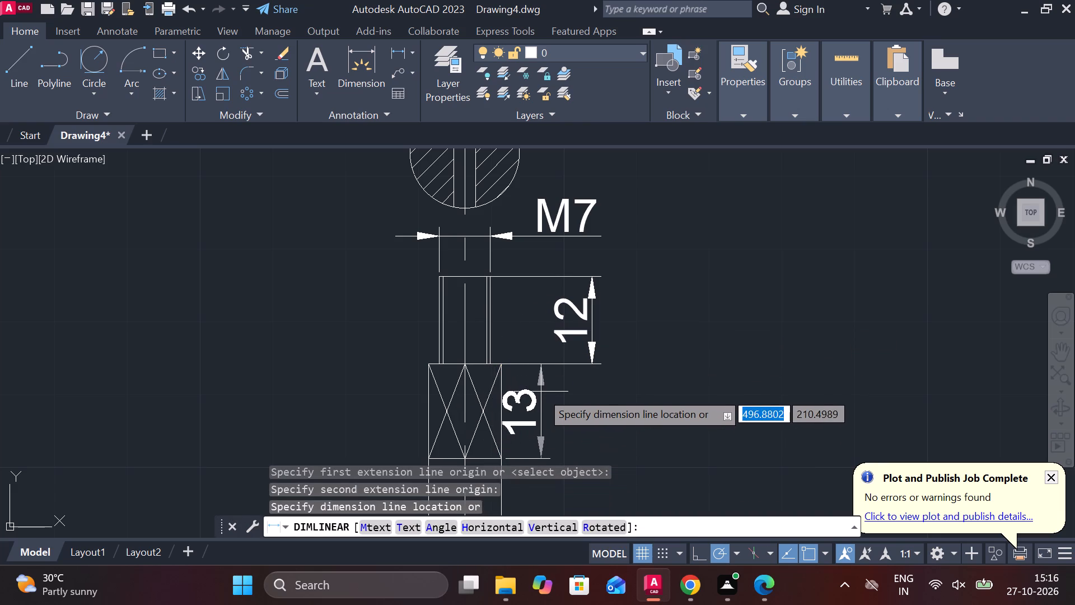
click(552, 394)
Add a vertical linear dimension from the top of the cross-braced section to the top of the slotted base, placed outside the 13 dimension.
middle_drag(561, 398, 516, 347)
key(space)
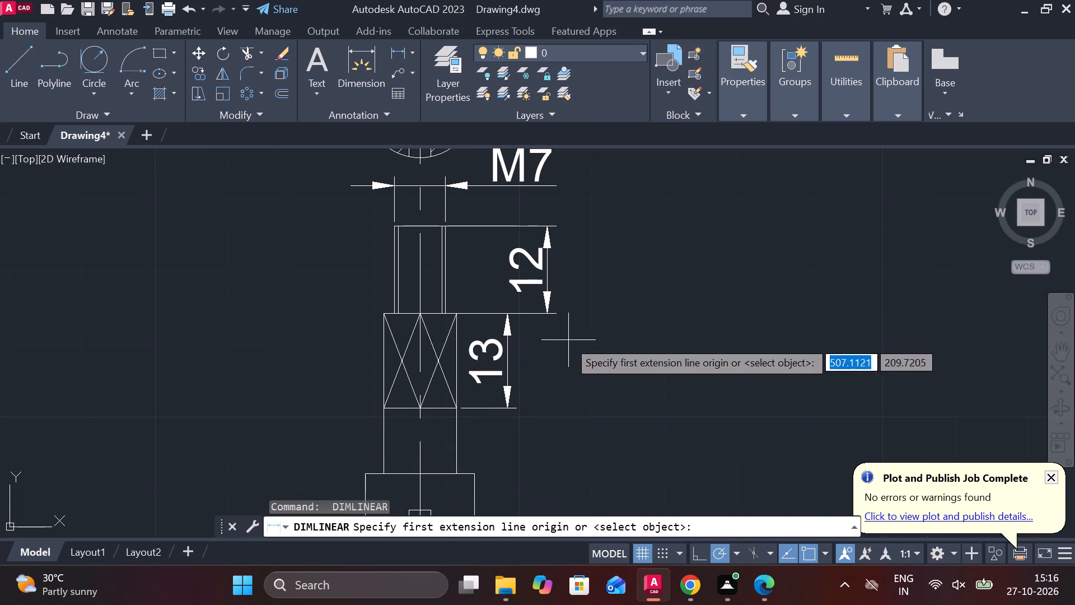
click(547, 318)
middle_drag(559, 415, 526, 323)
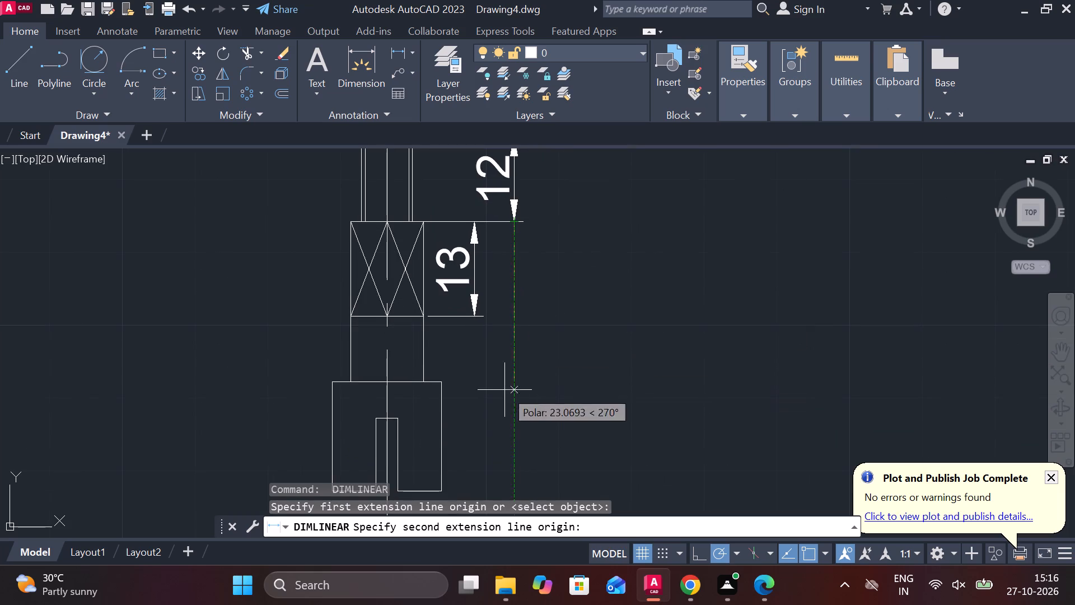
click(450, 387)
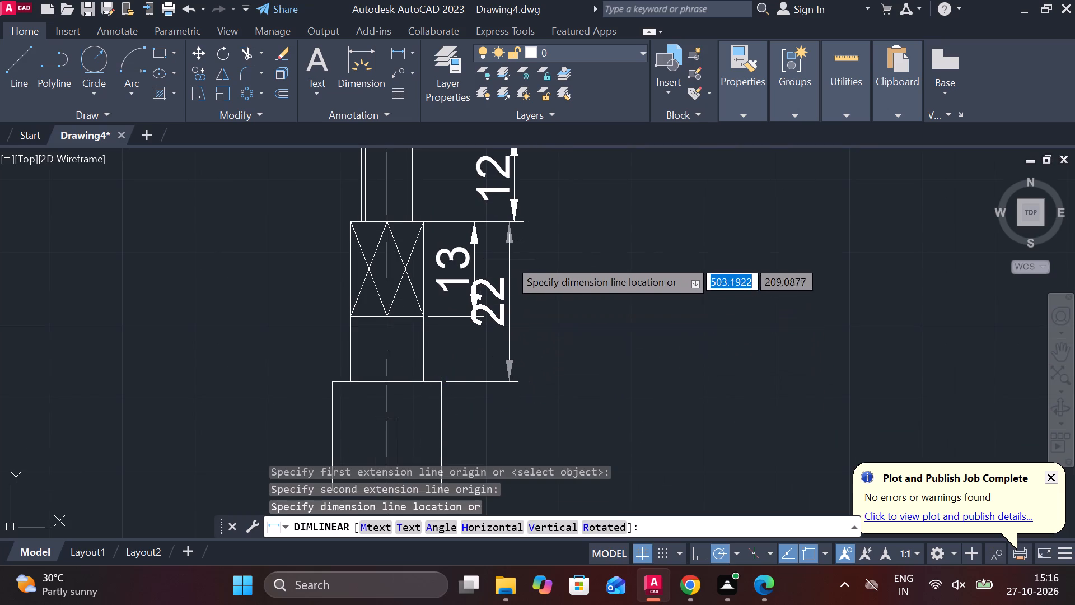
click(534, 282)
Stretch the threaded section's 12 dimension outward so its dimension line aligns with the 22 dimension line.
middle_drag(529, 332, 515, 346)
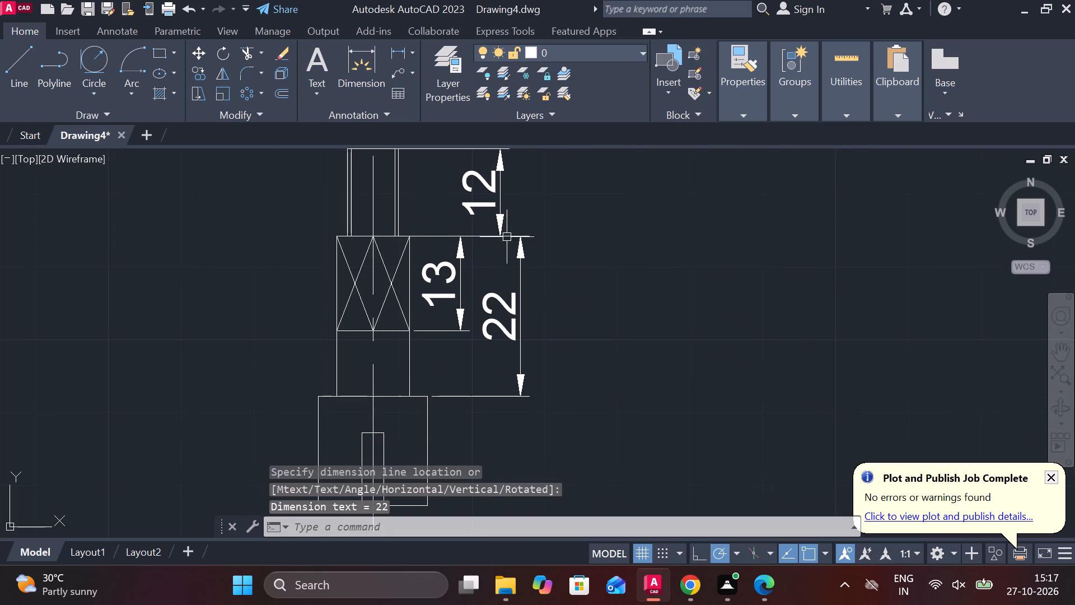
click(499, 207)
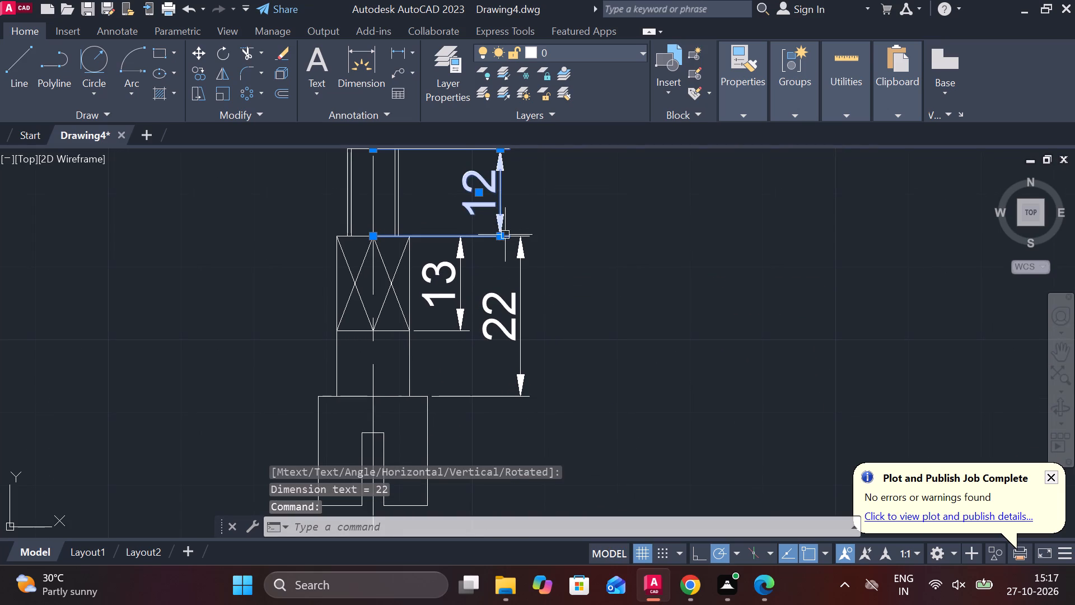
click(501, 237)
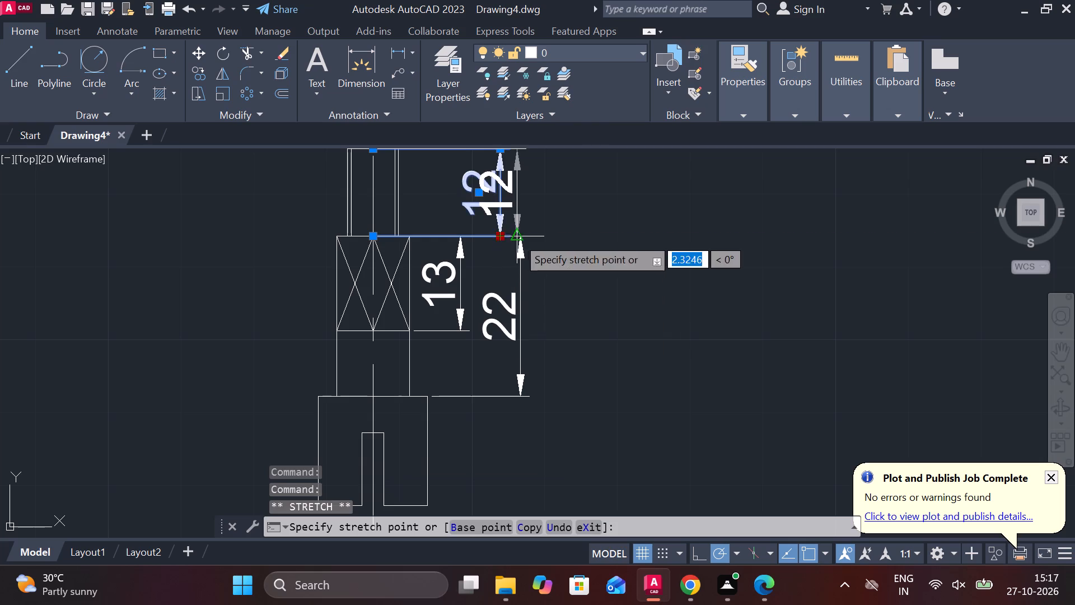
click(521, 237)
key(Escape)
Add a vertical linear dimension for the slotted base's height, in line with the 22 dimension.
scroll(532, 257, down, 2)
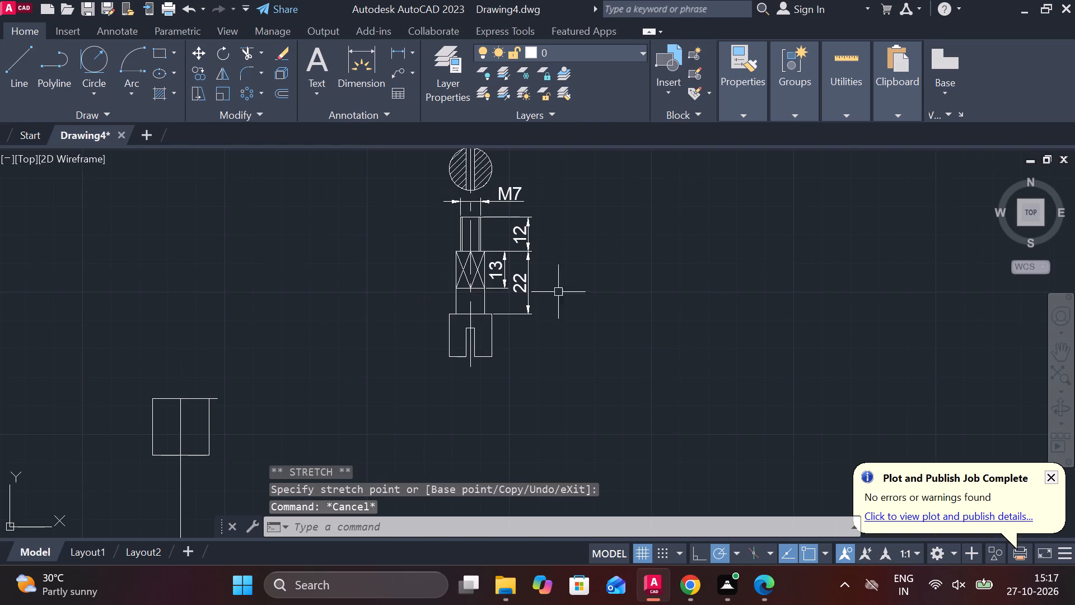
scroll(524, 351, up, 2)
key(space)
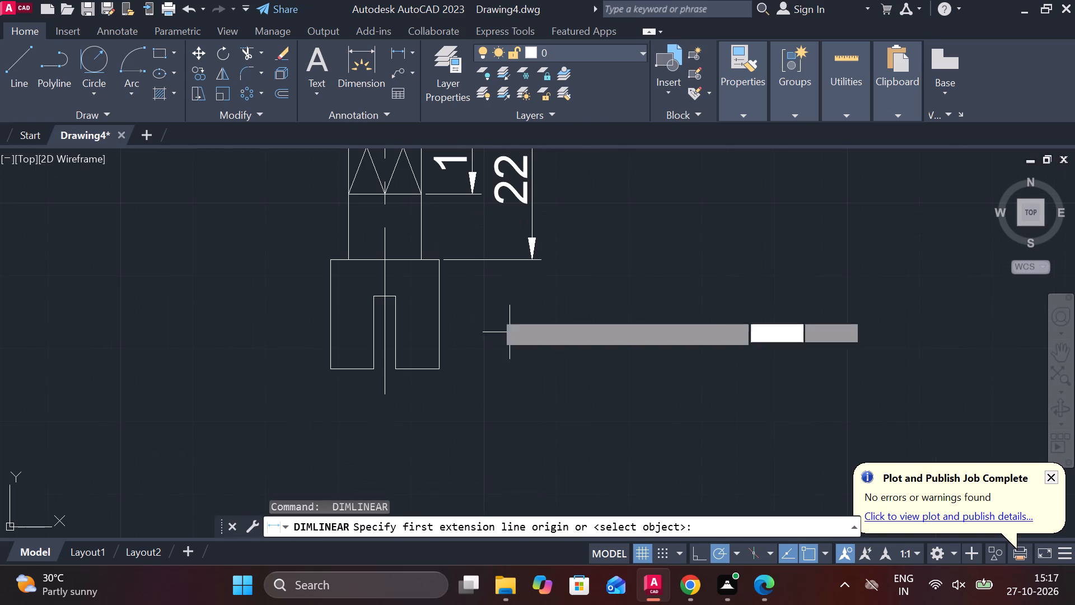
click(450, 259)
click(435, 379)
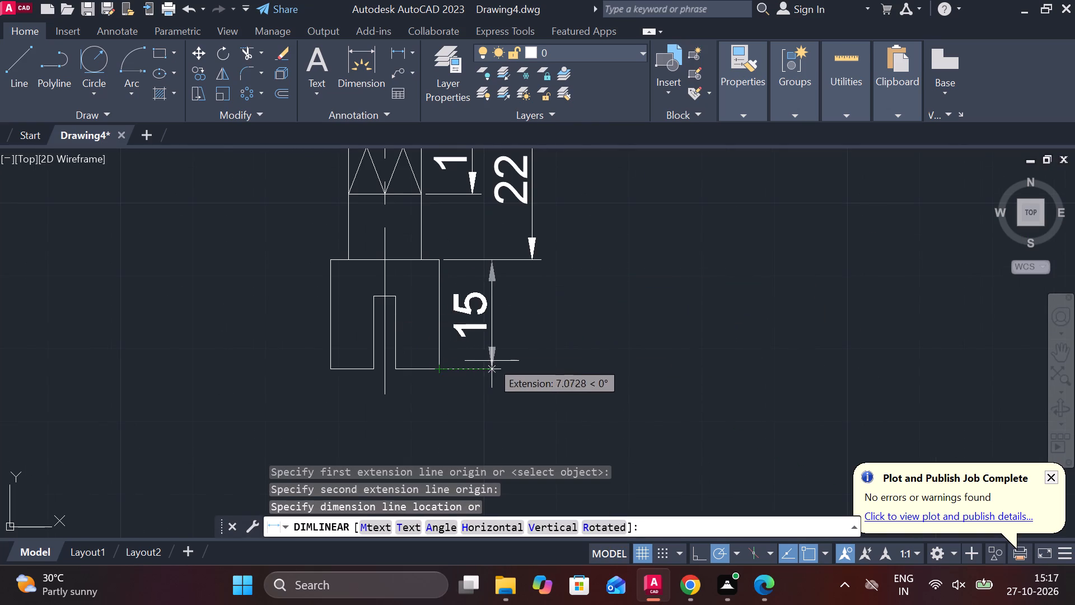
click(529, 262)
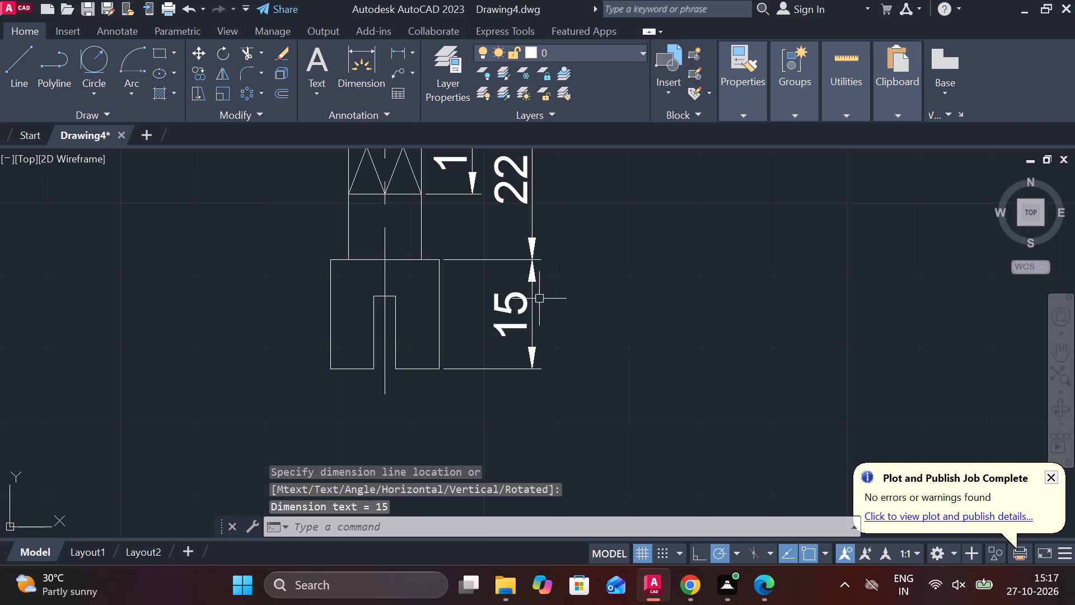
key(Escape)
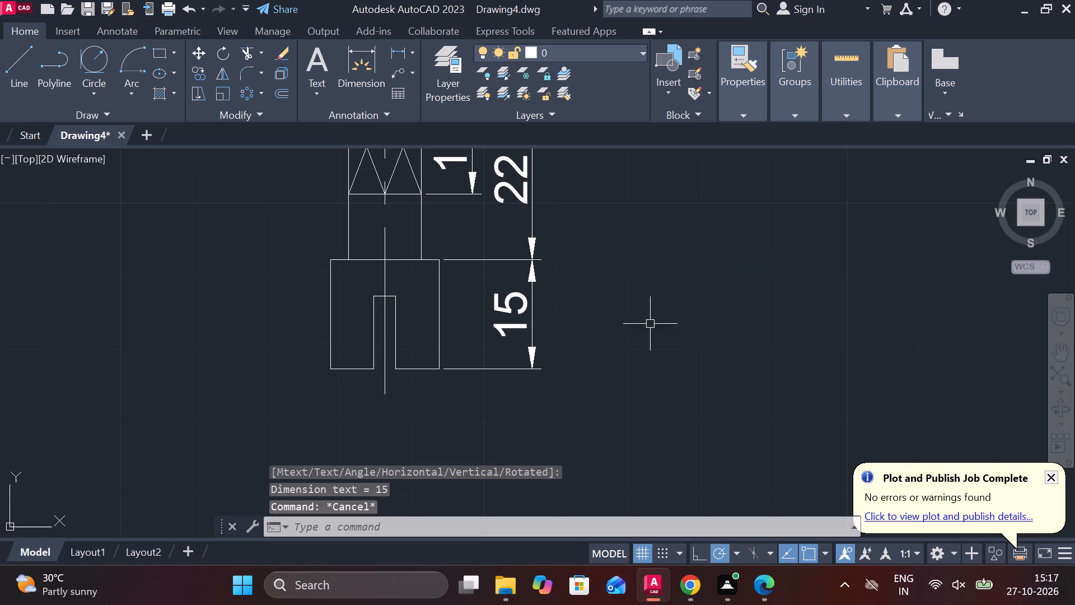
Add a horizontal linear dimension for the slotted base's width, placed below the base.
middle_drag(415, 367, 508, 406)
key(space)
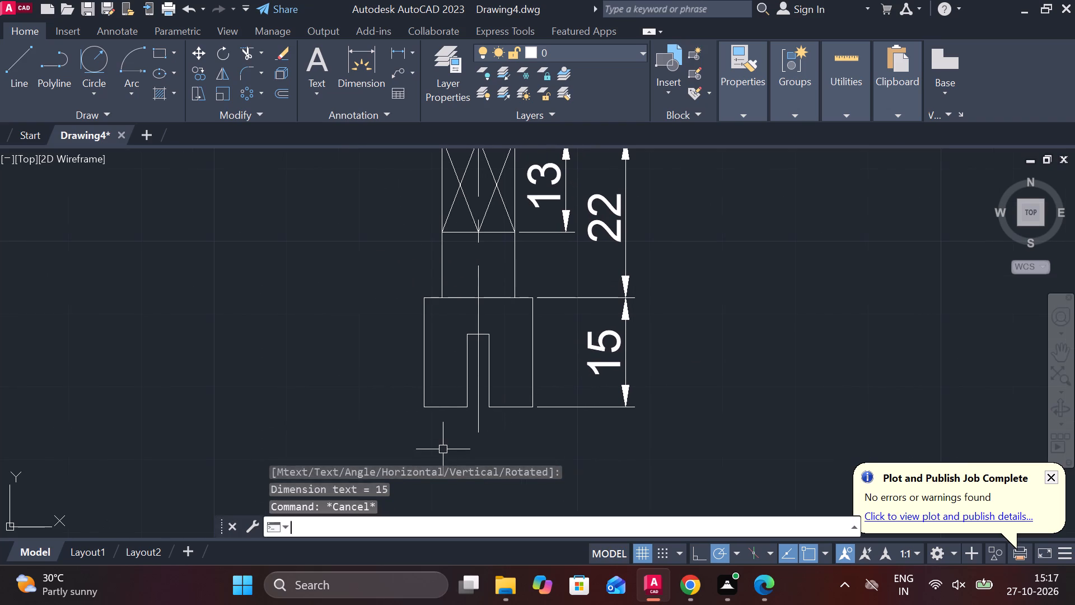
click(417, 416)
click(529, 413)
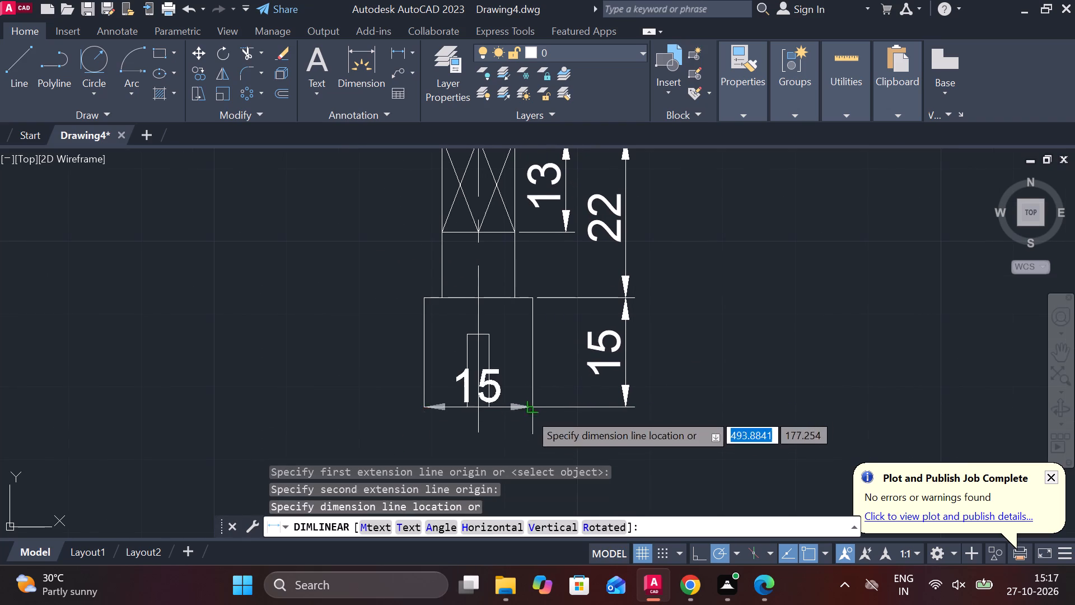
middle_drag(529, 425, 545, 356)
click(567, 416)
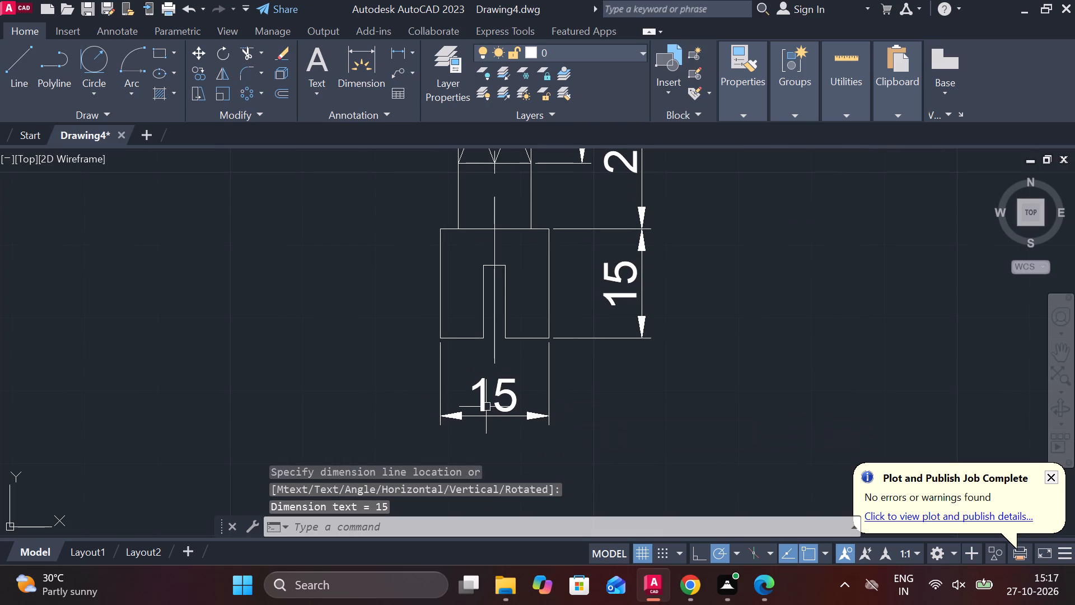
Add a diameter symbol in front of the base width dimension's text.
double_click(481, 405)
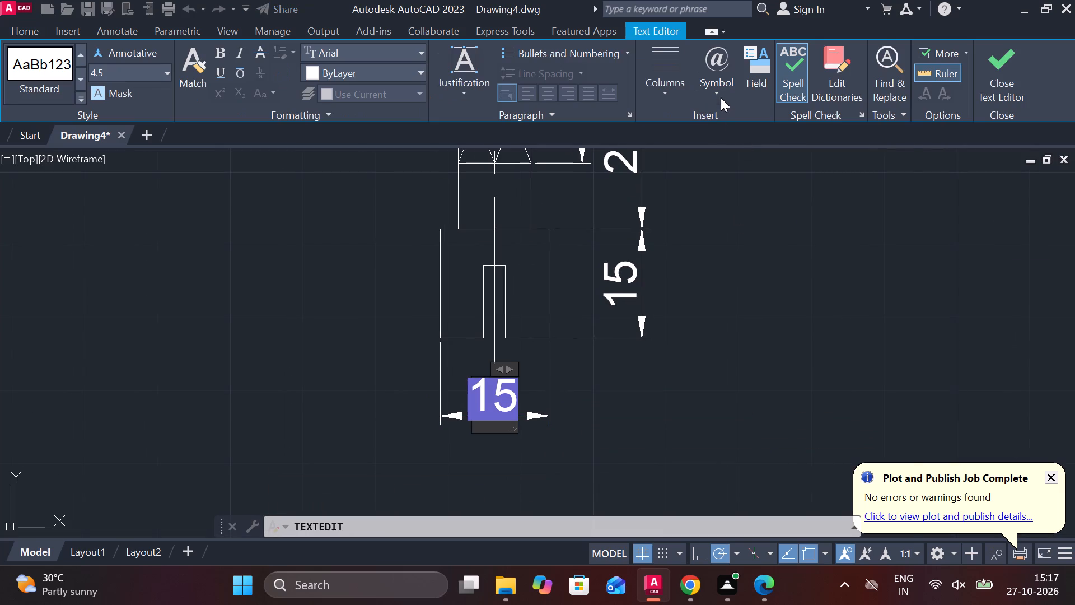
click(721, 95)
click(720, 152)
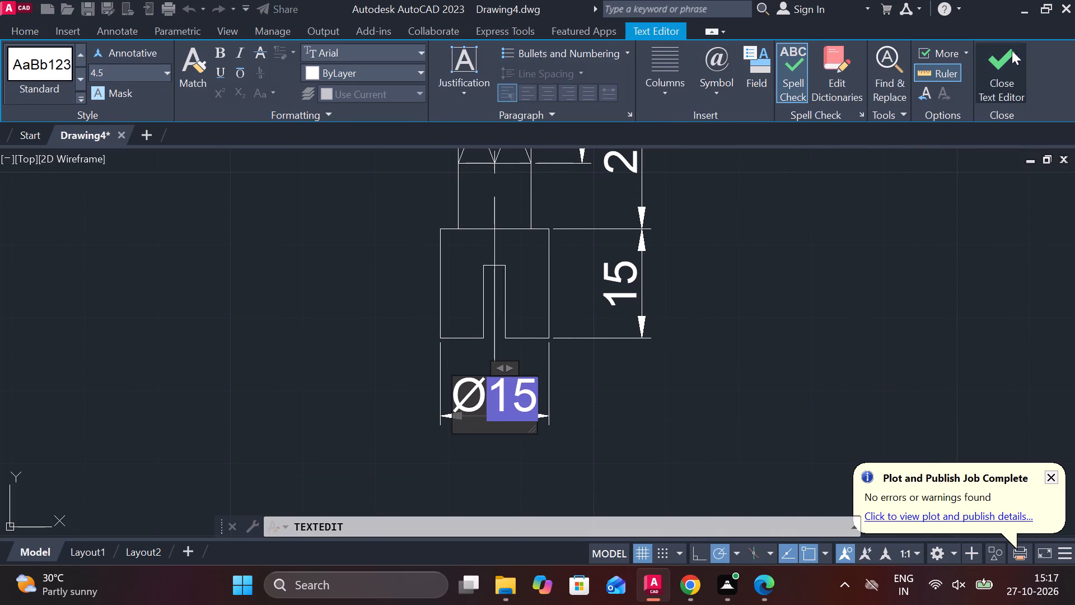
click(1016, 48)
key(Escape)
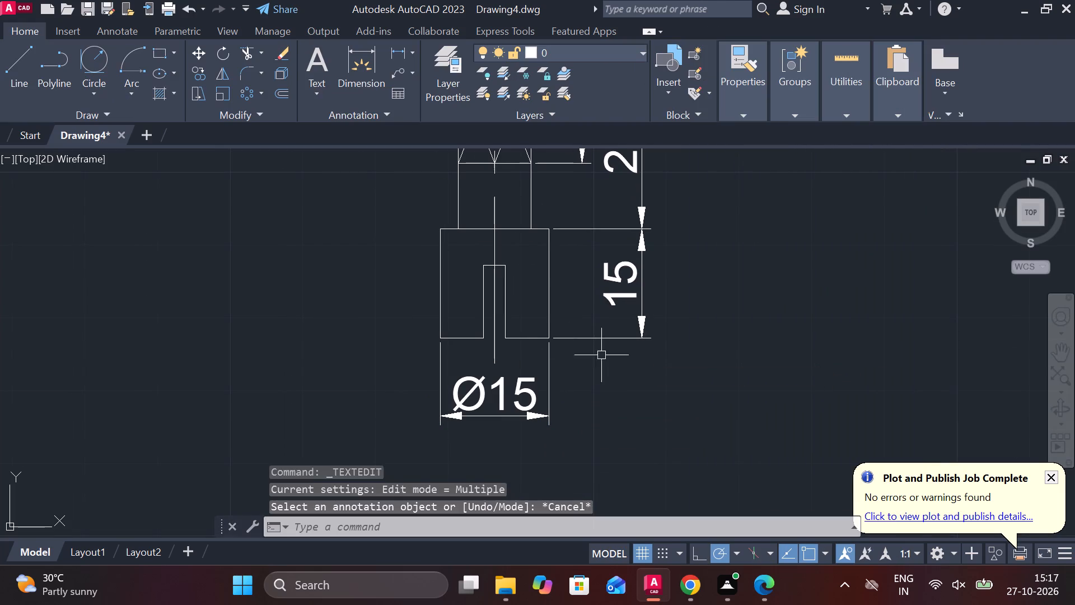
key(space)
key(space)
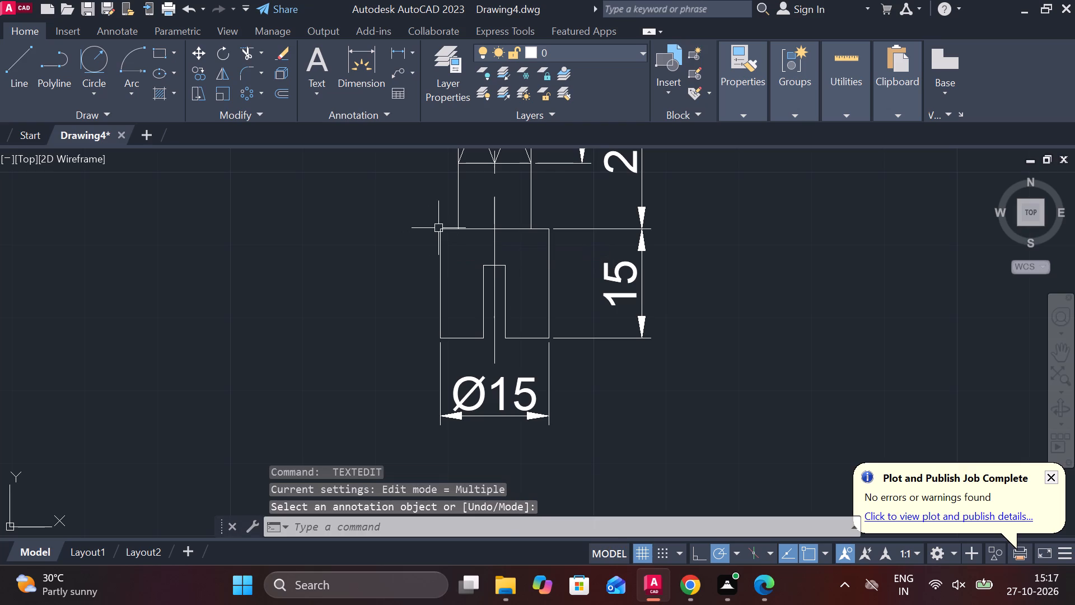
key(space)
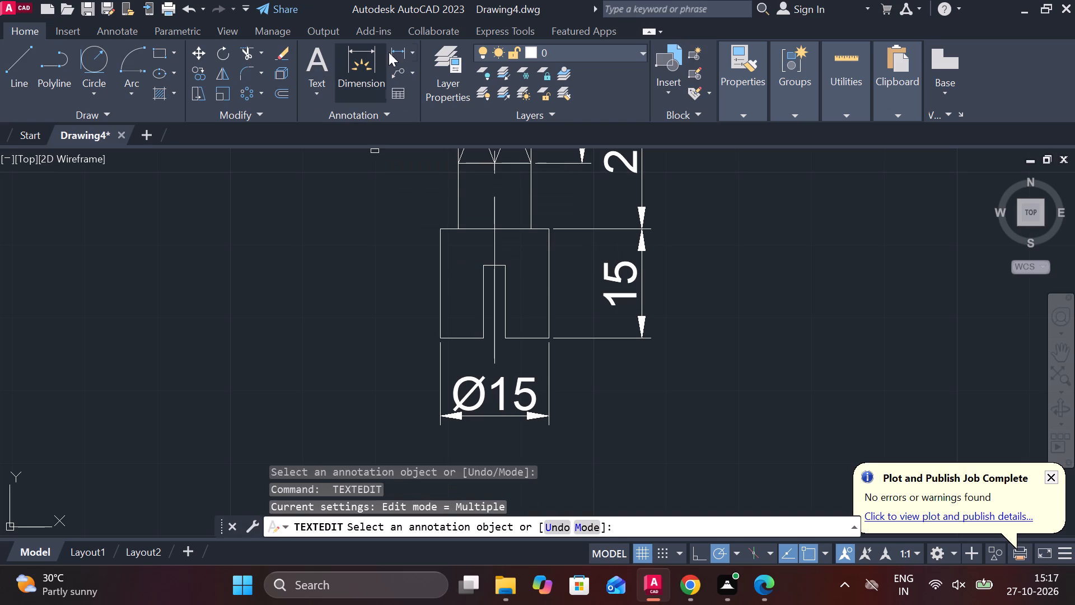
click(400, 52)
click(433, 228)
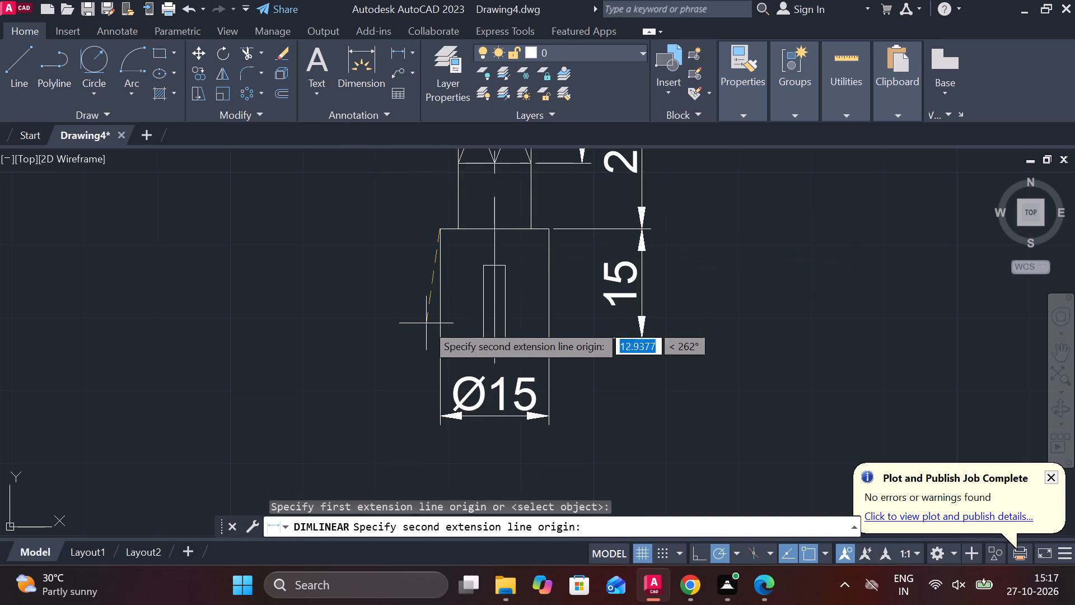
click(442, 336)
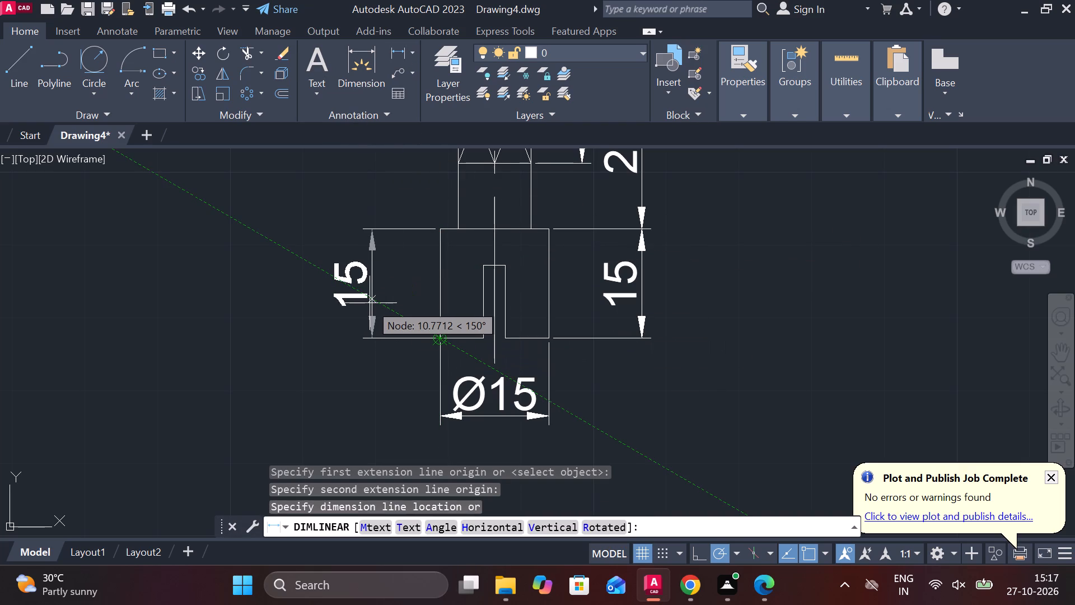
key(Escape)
Add a vertical linear dimension for the depth of the base's slot, placed to the left of the base.
key(space)
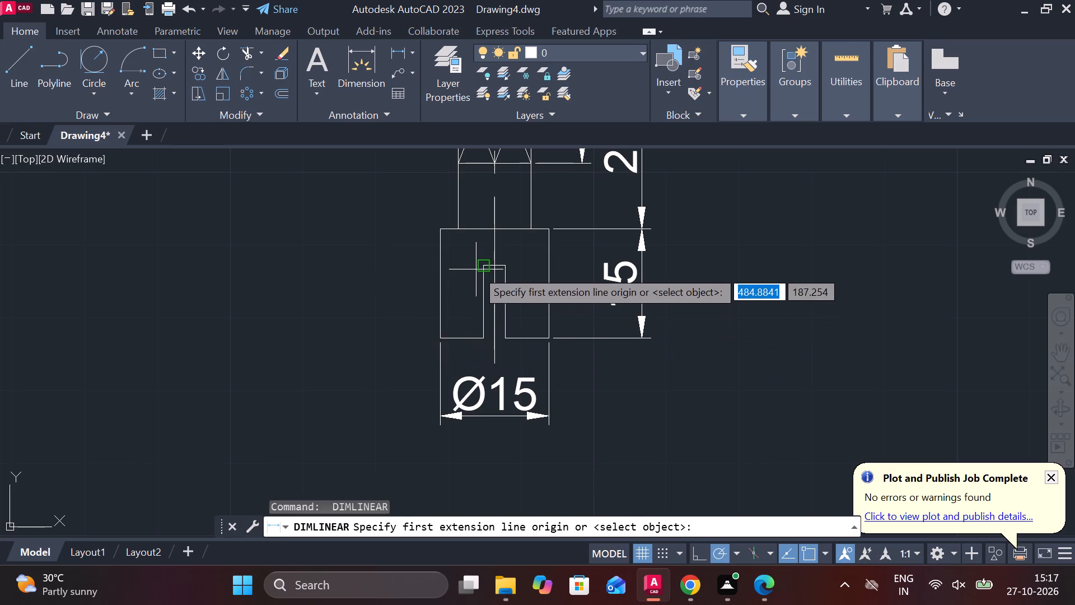
click(476, 269)
click(483, 337)
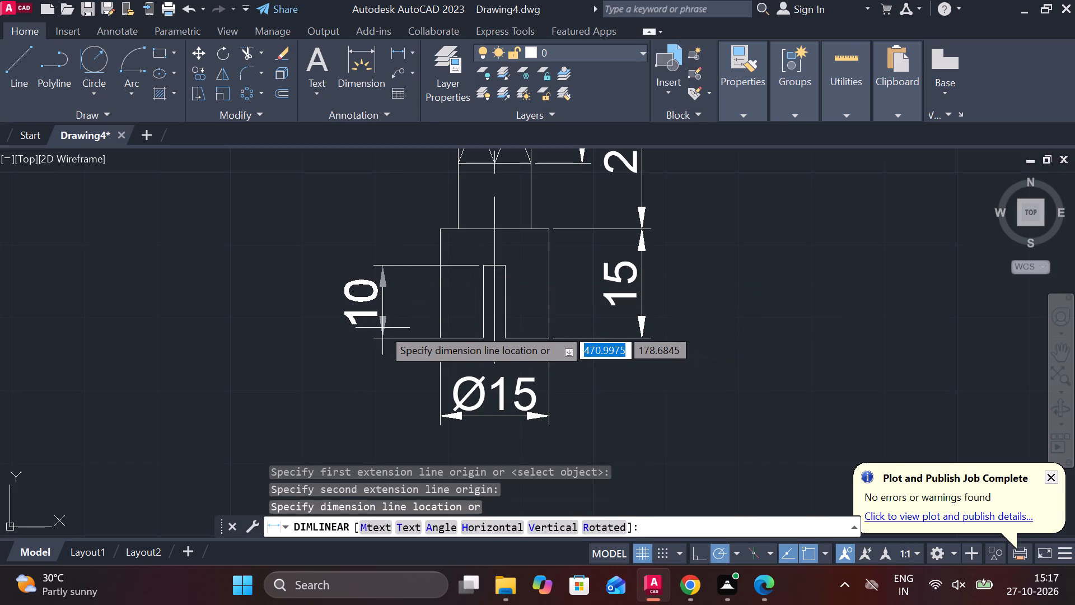
click(382, 328)
Draw a horizontal line about 3.5 long outward from the base's right edge, partway up the slot.
scroll(531, 327, down, 1)
scroll(533, 327, up, 1)
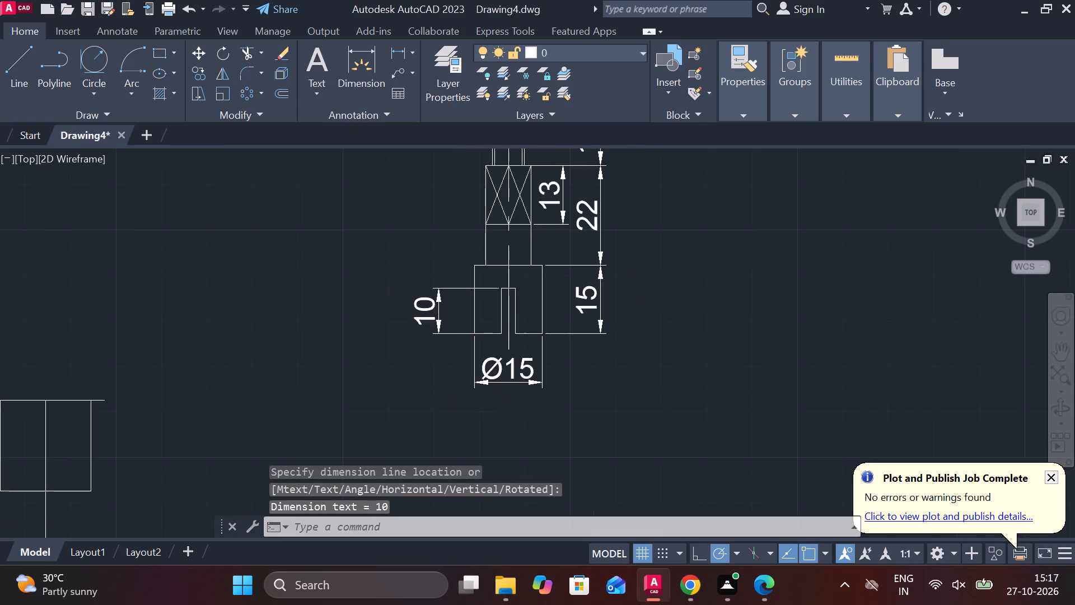
scroll(533, 327, down, 2)
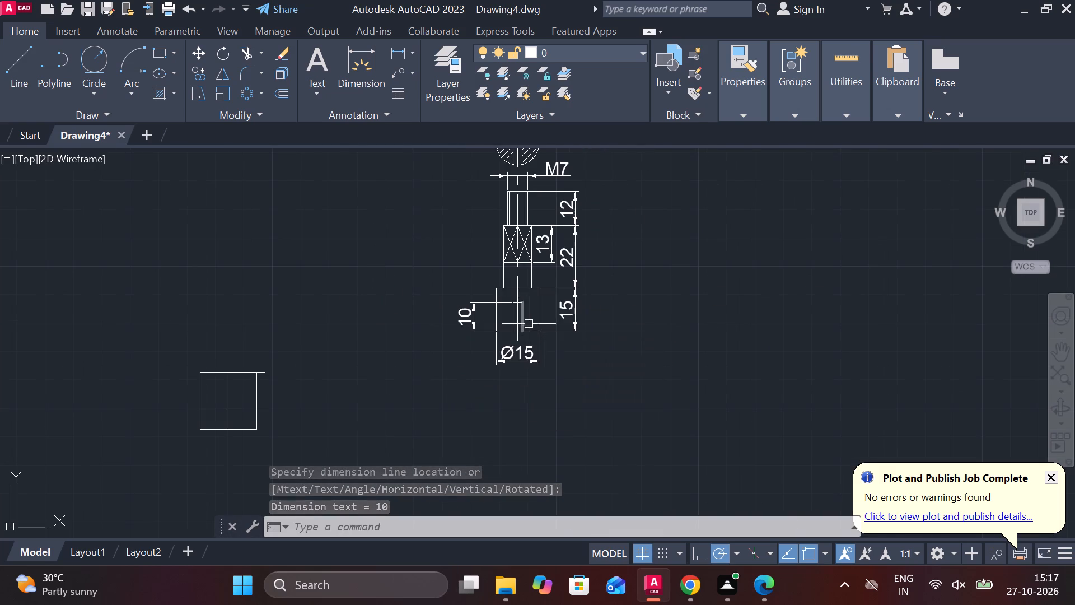
scroll(534, 320, up, 3)
key(Escape)
key(l)
key(Return)
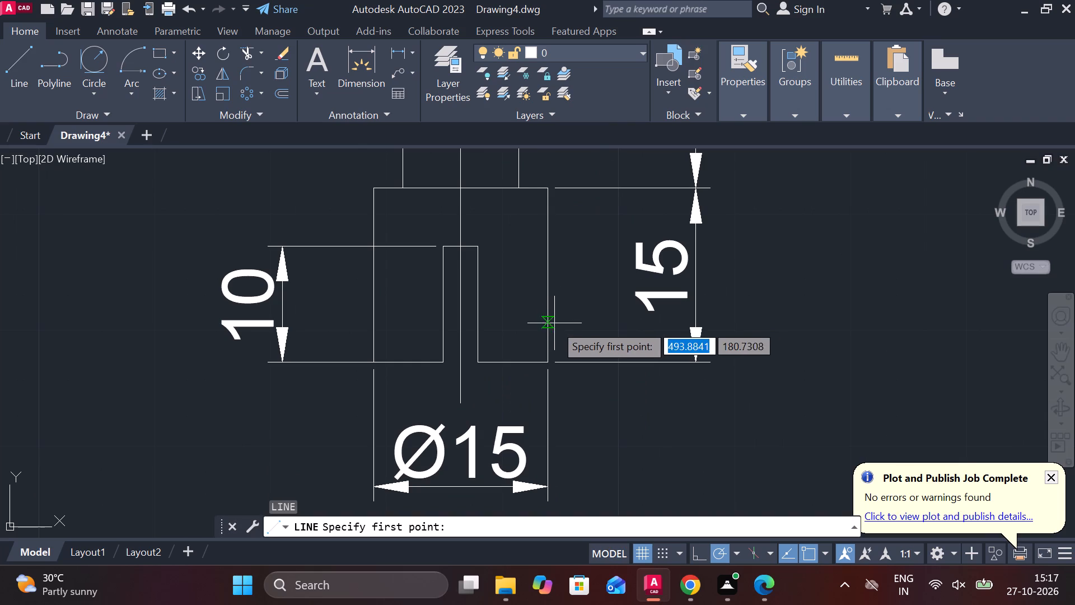
click(546, 304)
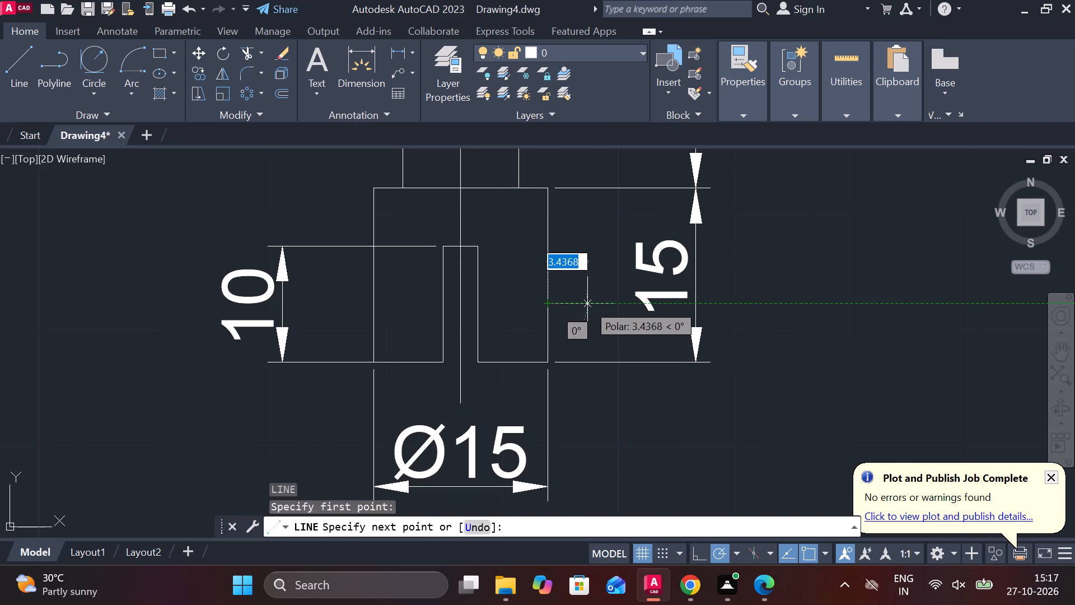
click(588, 304)
key(Escape)
Draw a matching short horizontal line outward from the base's left edge, level with the line on the right side.
key(space)
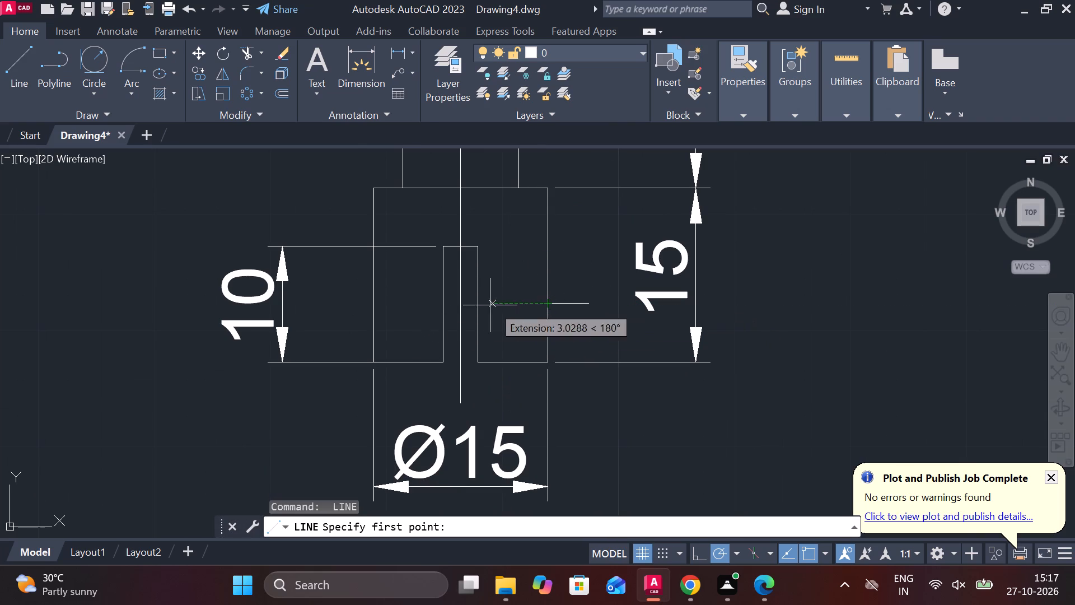
click(377, 308)
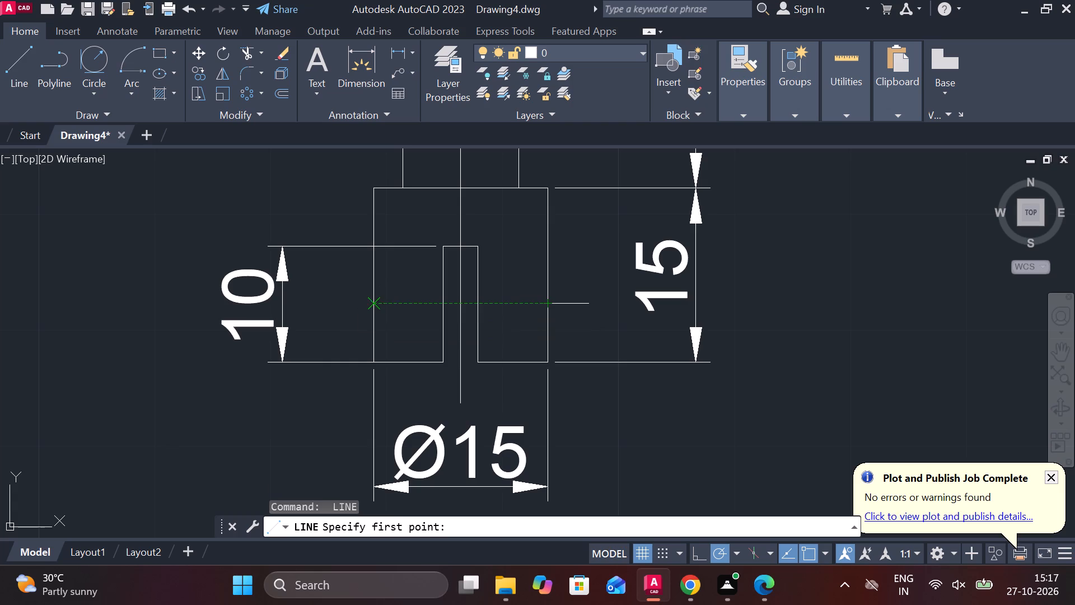
click(323, 308)
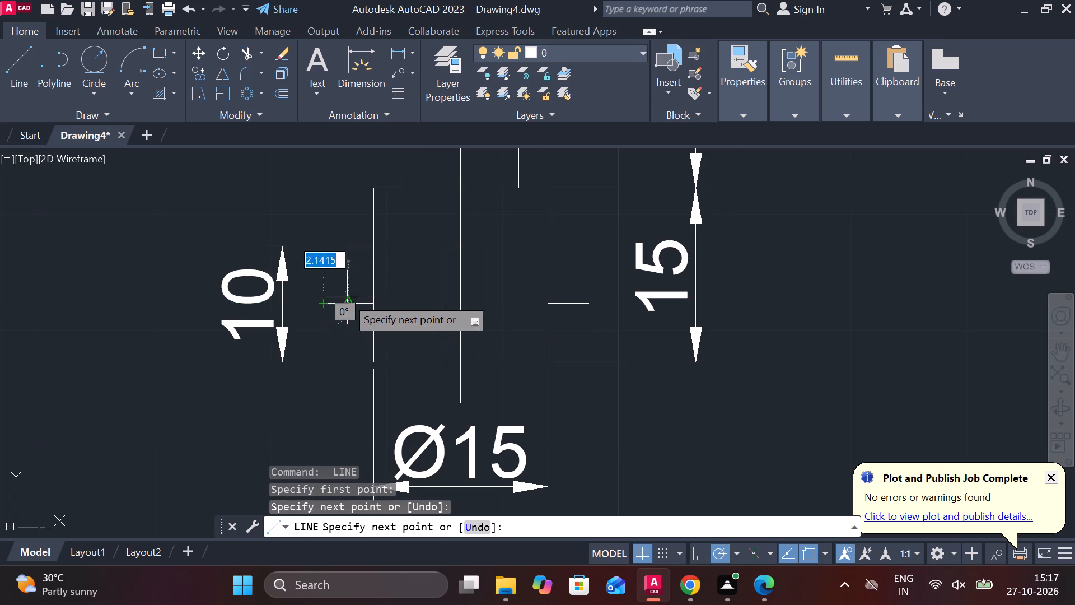
scroll(331, 289, up, 1)
middle_click(387, 304)
key(Escape)
Draw a line about 3.6 straight up from the left short line's midpoint, continuing with a stroke about 1.3 long at 240° as half an arrowhead.
middle_drag(364, 305, 409, 339)
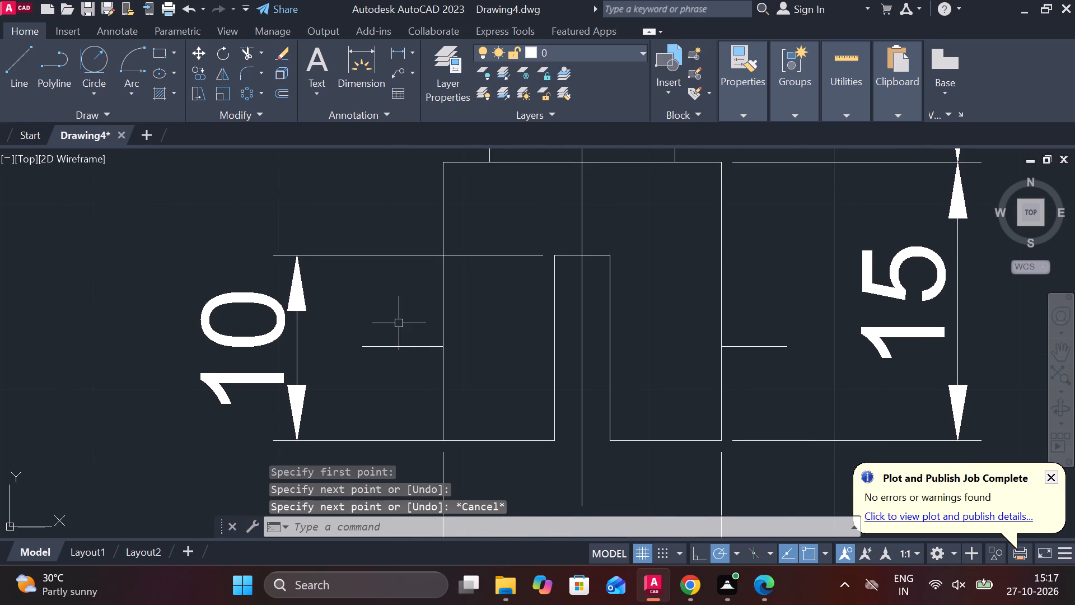
key(l)
key(Return)
click(399, 346)
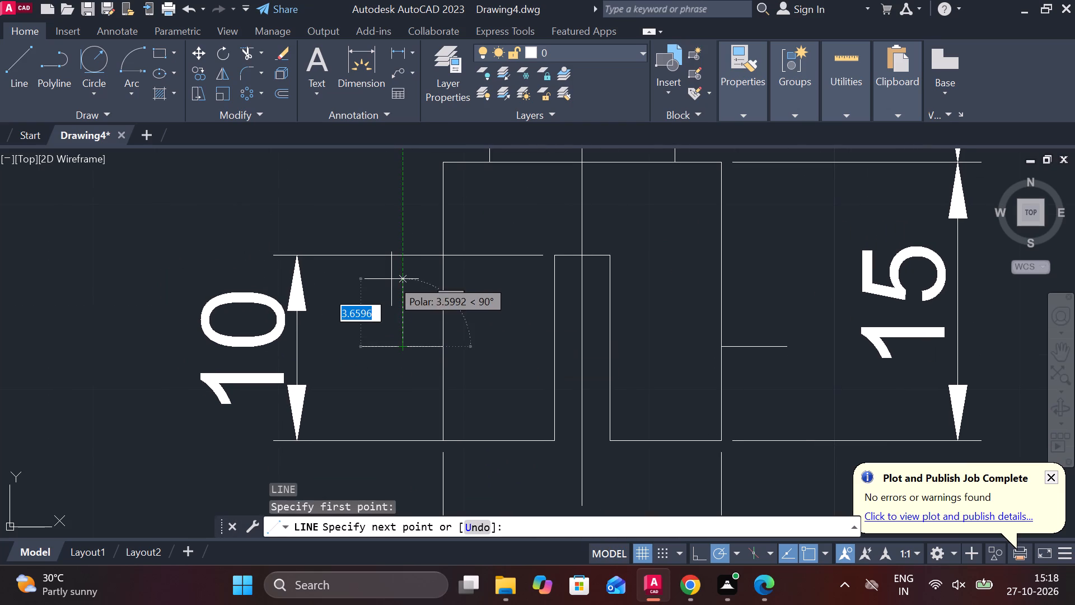
click(391, 279)
scroll(391, 299, up, 2)
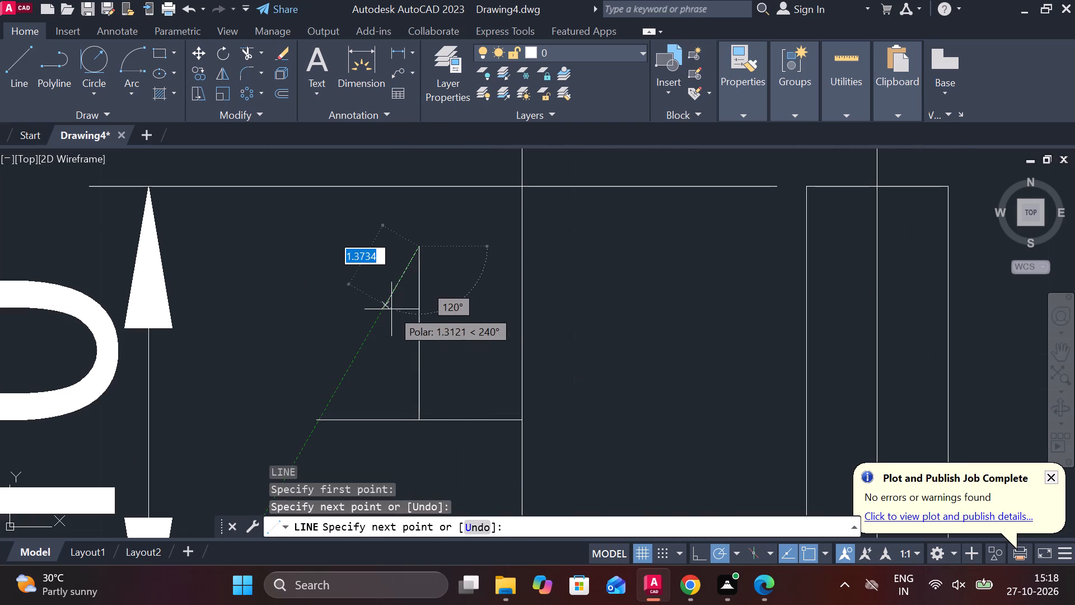
click(392, 311)
key(Escape)
Mirror the slanted arrowhead stroke about the vertical arrow shaft, keeping the original stroke.
click(395, 292)
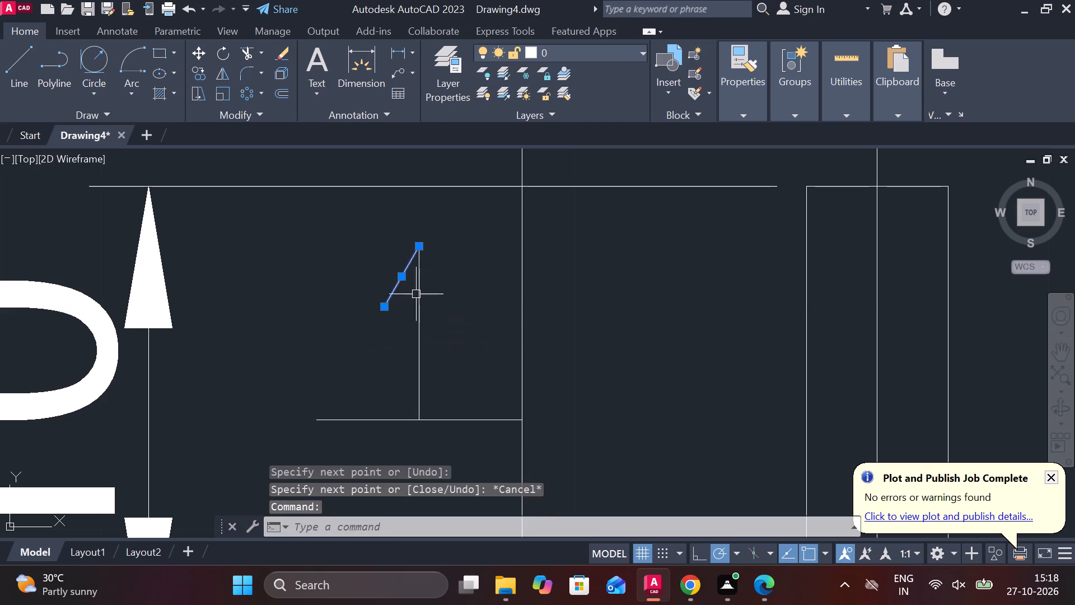
text(MI)
key(Return)
click(416, 249)
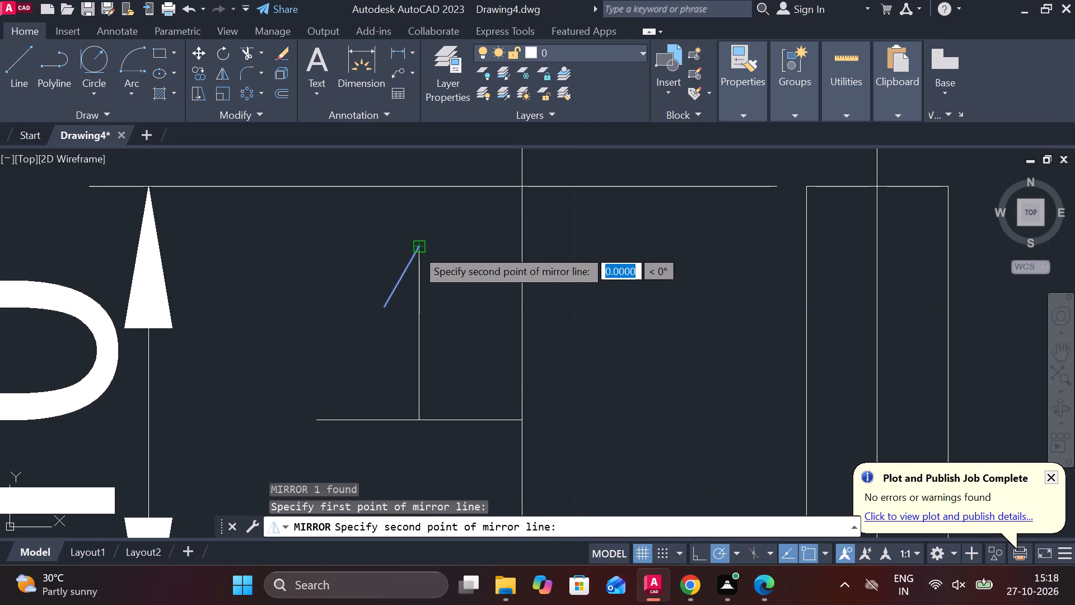
click(417, 417)
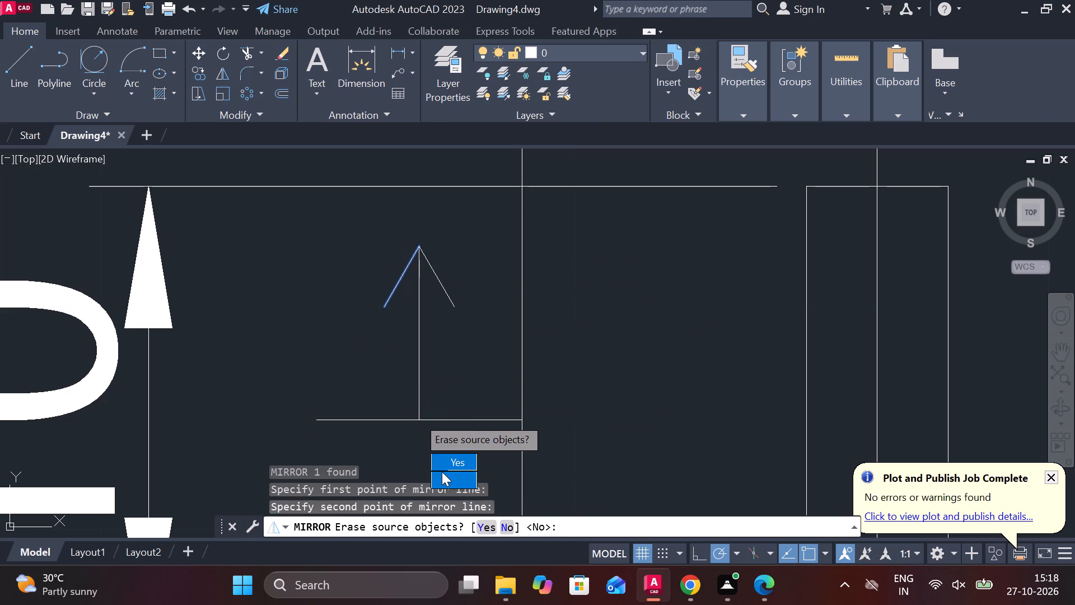
drag(442, 472, 417, 417)
Draw a horizontal line joining the lower ends of the two slanted strokes to close the arrowhead triangle.
key(l)
key(Return)
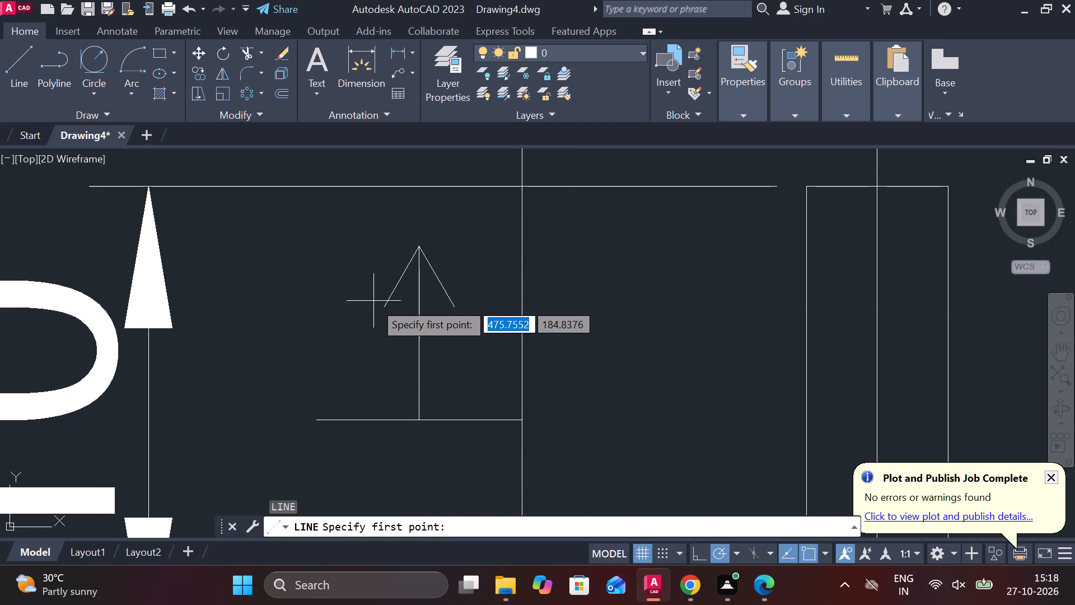
click(380, 307)
click(452, 309)
key(Escape)
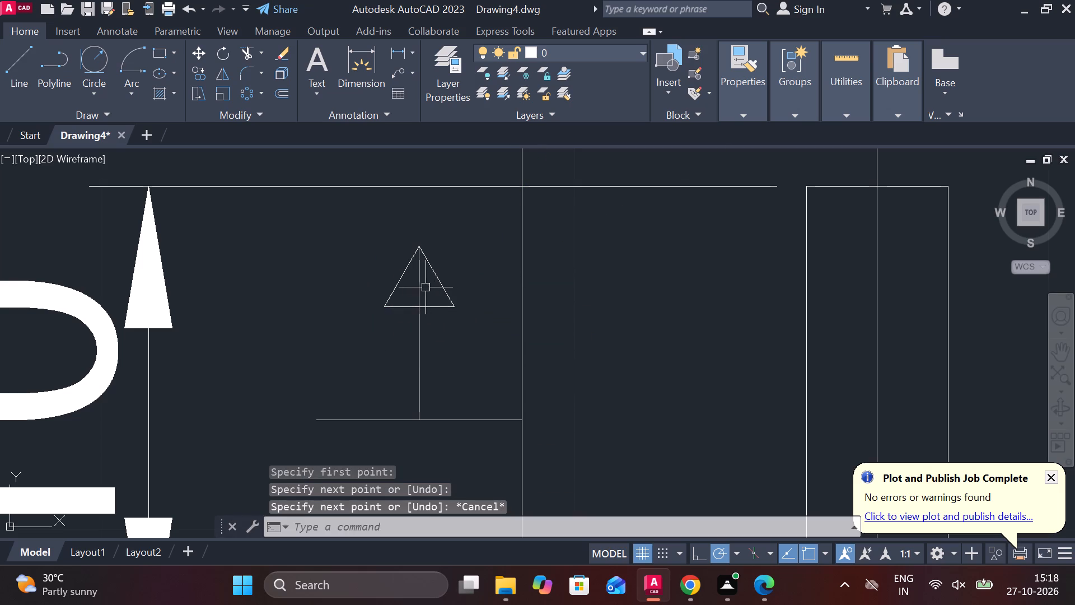
Trim away the part of the vertical shaft that lies inside the arrowhead triangle.
text(TR)
key(space)
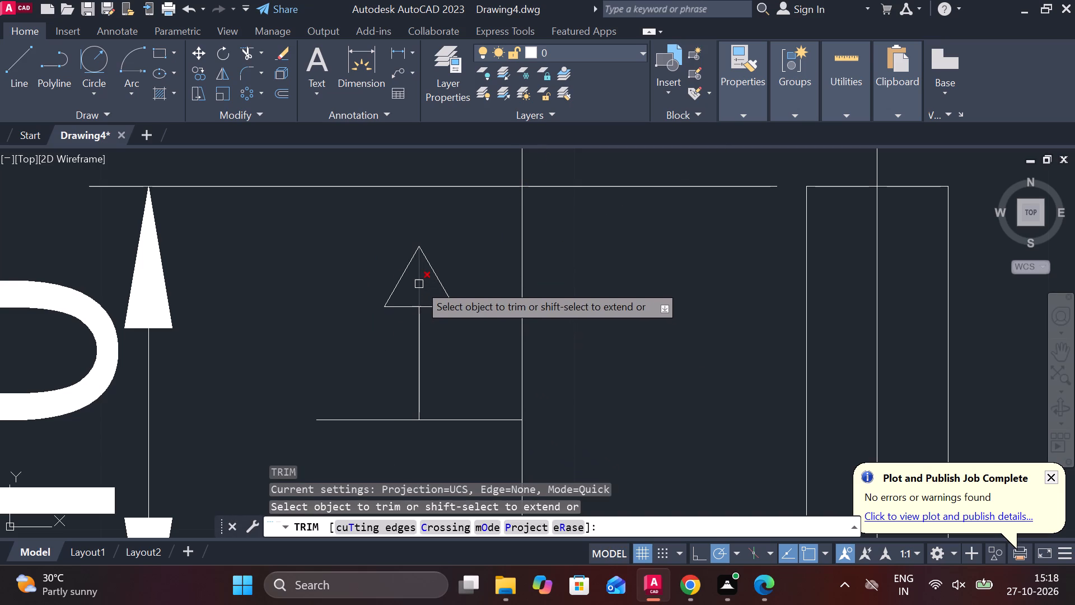
click(419, 284)
key(Escape)
key(Escape)
key(Escape)
key(Escape)
key(Escape)
key(Escape)
key(Escape)
key(Escape)
key(Escape)
key(Escape)
key(Escape)
key(Escape)
key(Escape)
key(Escape)
key(Escape)
key(Escape)
key(Escape)
key(Escape)
key(Escape)
key(Escape)
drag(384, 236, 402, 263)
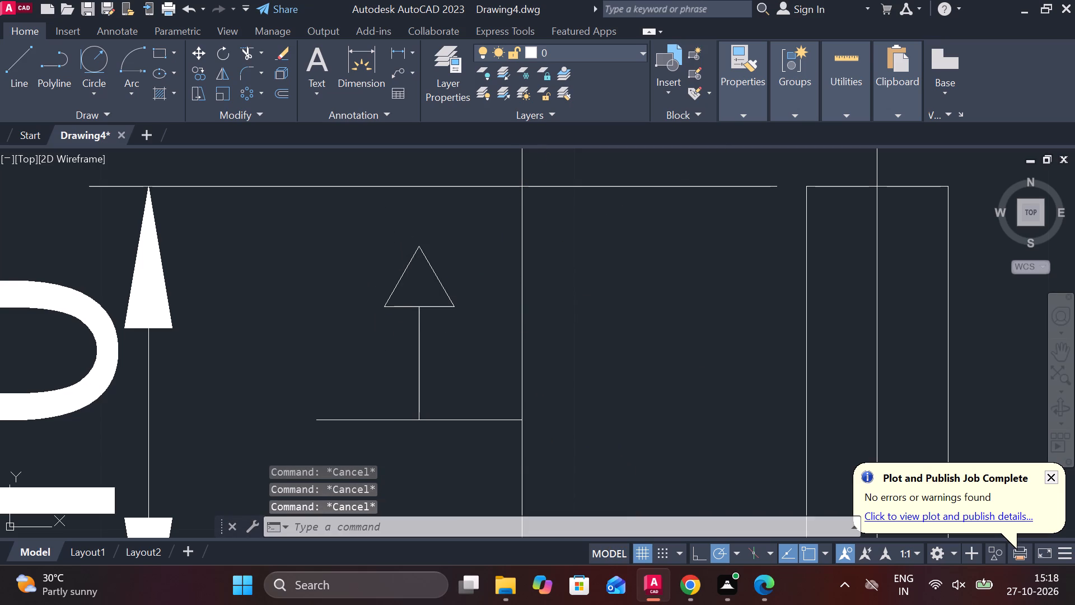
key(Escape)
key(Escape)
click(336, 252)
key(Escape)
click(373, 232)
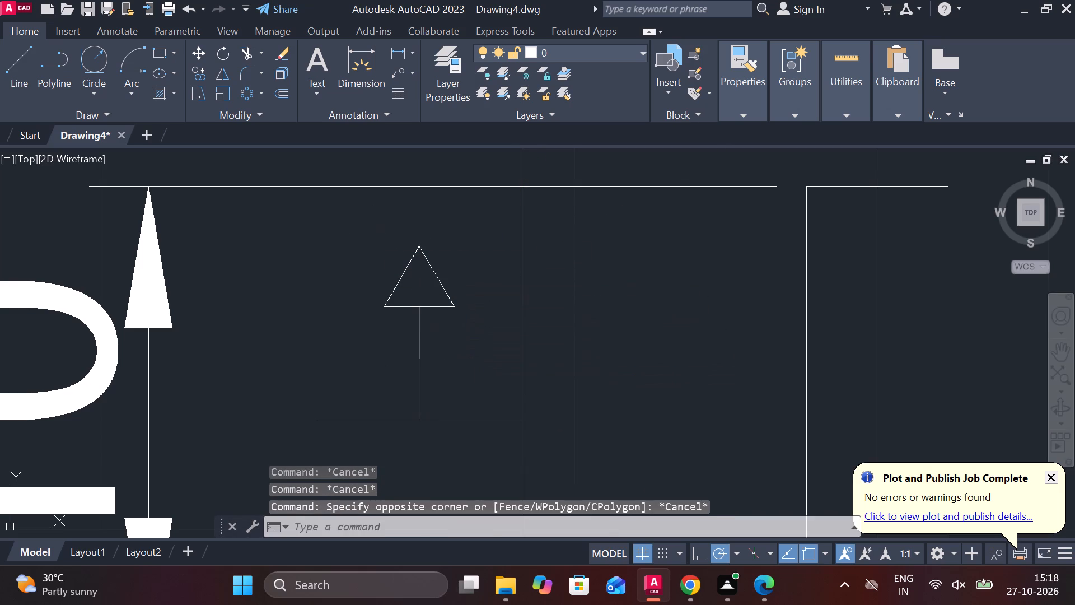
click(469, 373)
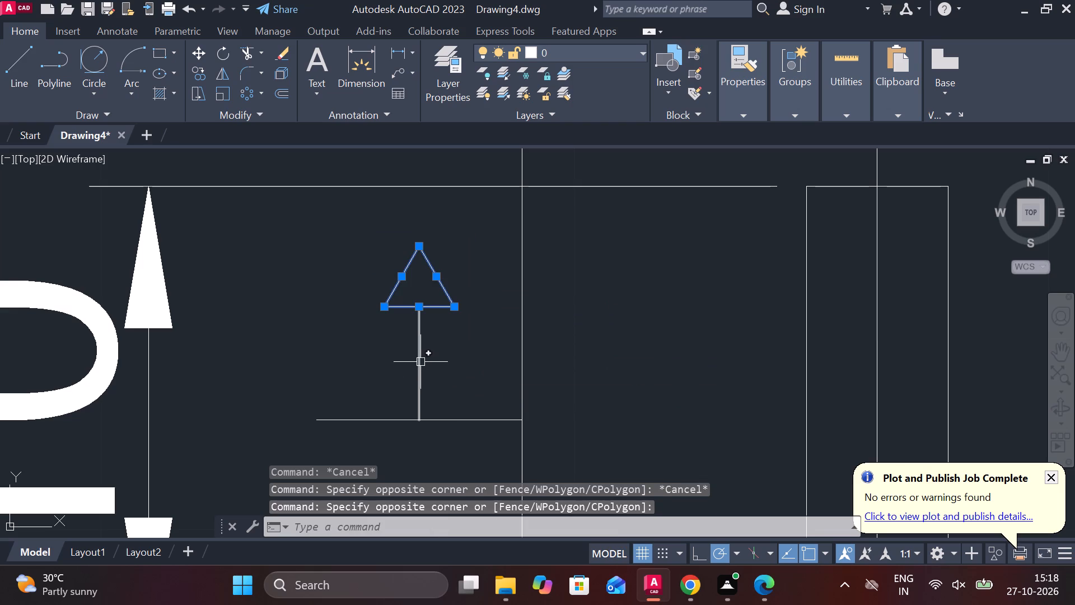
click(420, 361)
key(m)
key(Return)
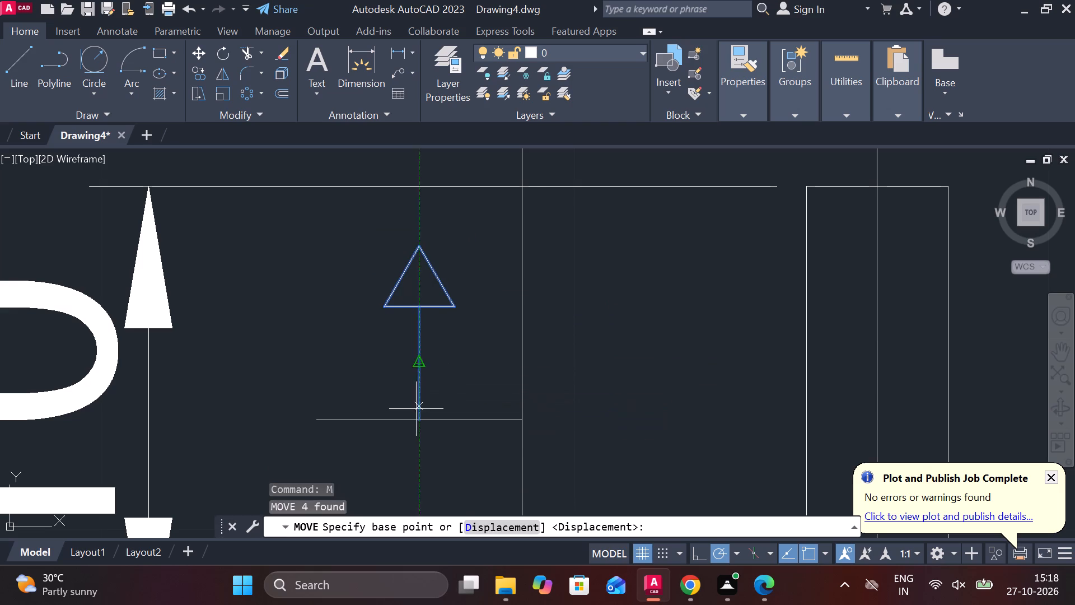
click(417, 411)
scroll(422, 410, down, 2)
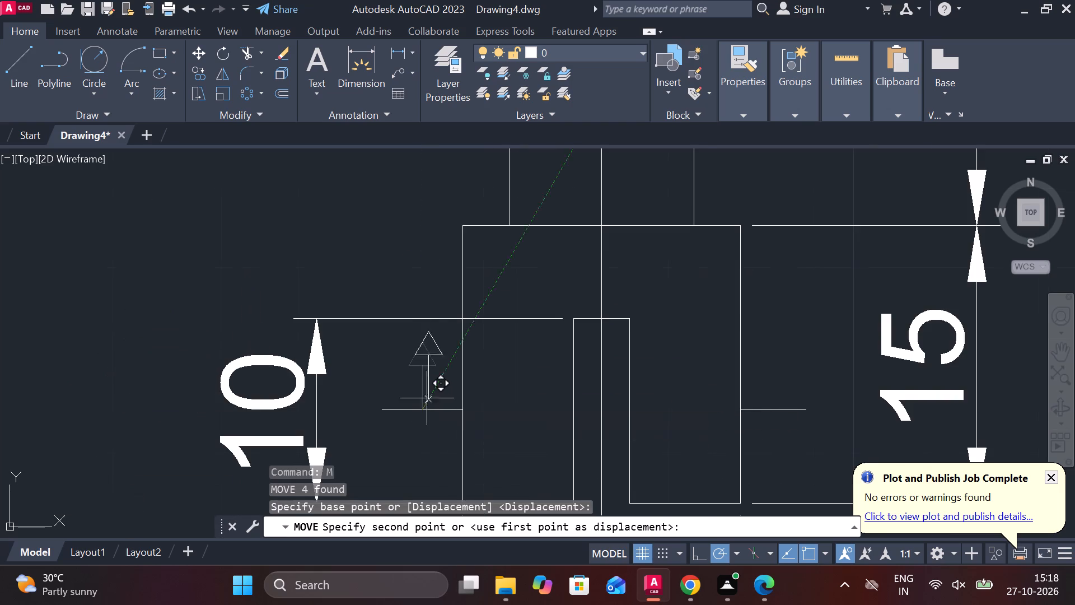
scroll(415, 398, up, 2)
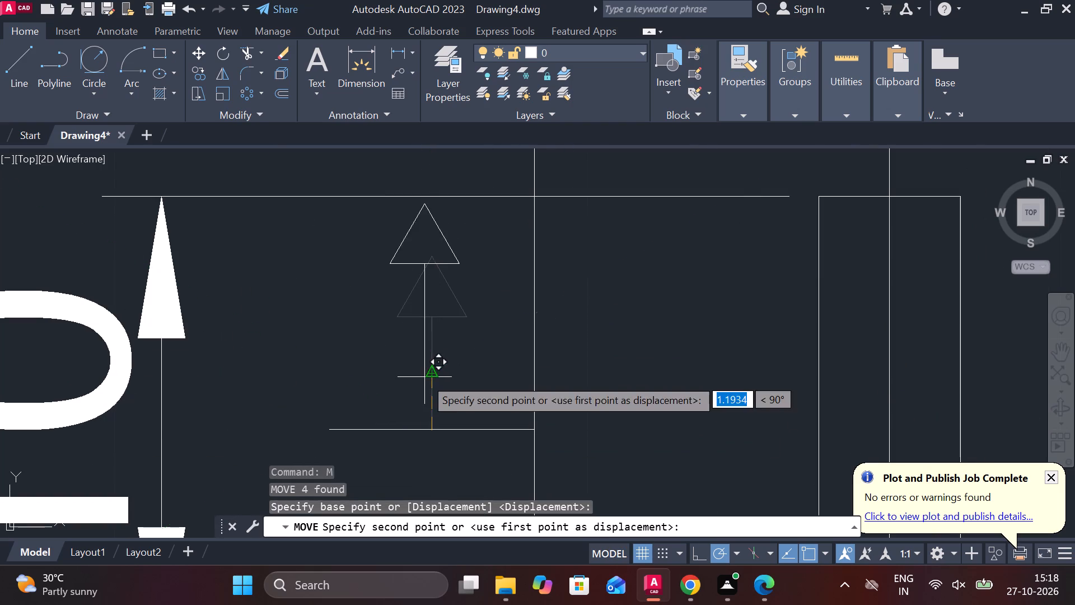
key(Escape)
Copy the arrowhead and shaft from the shaft's foot to the midpoint of the short line at the base's right edge.
drag(373, 236, 387, 245)
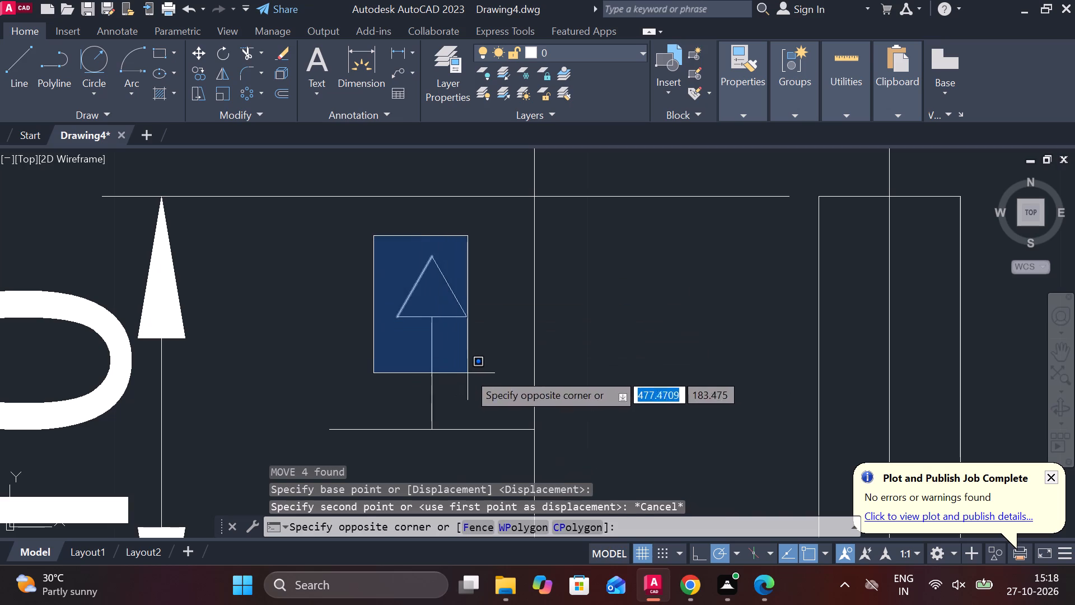
click(469, 371)
click(431, 389)
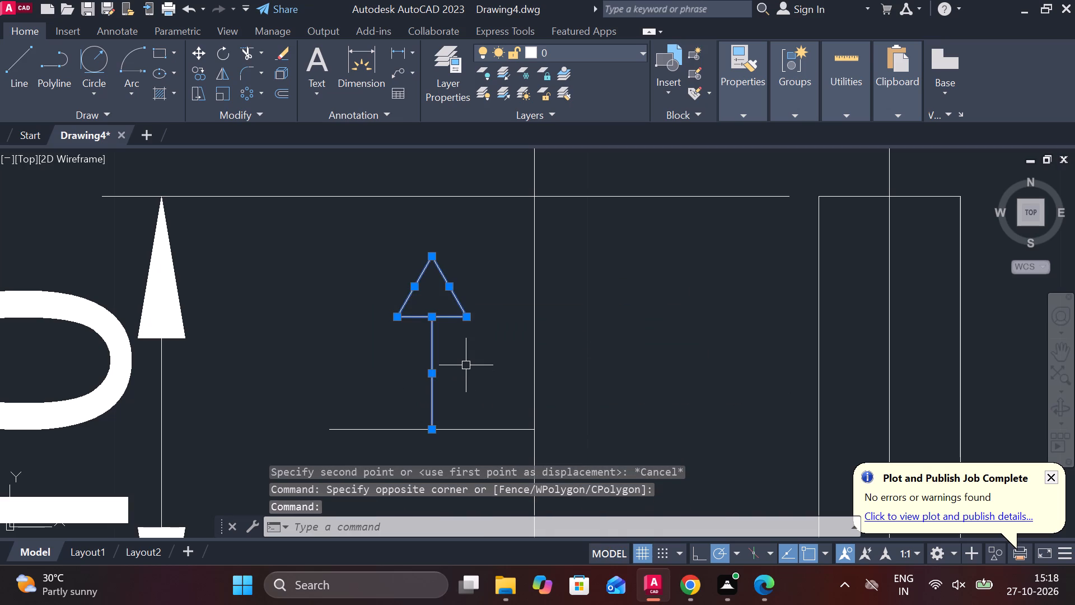
text(CO)
key(Return)
click(430, 428)
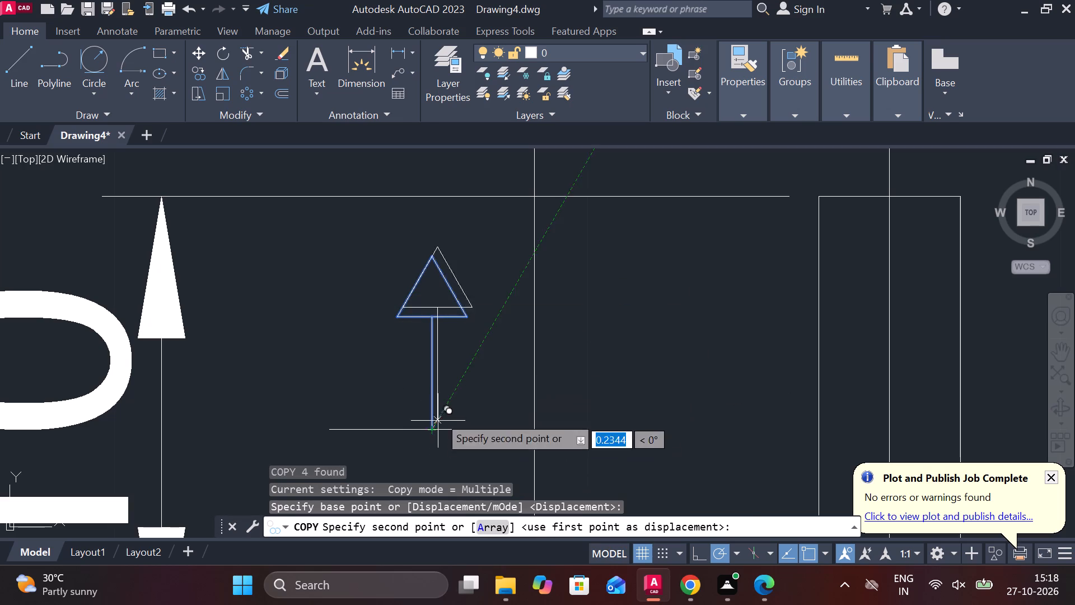
scroll(438, 414, down, 2)
scroll(788, 427, up, 2)
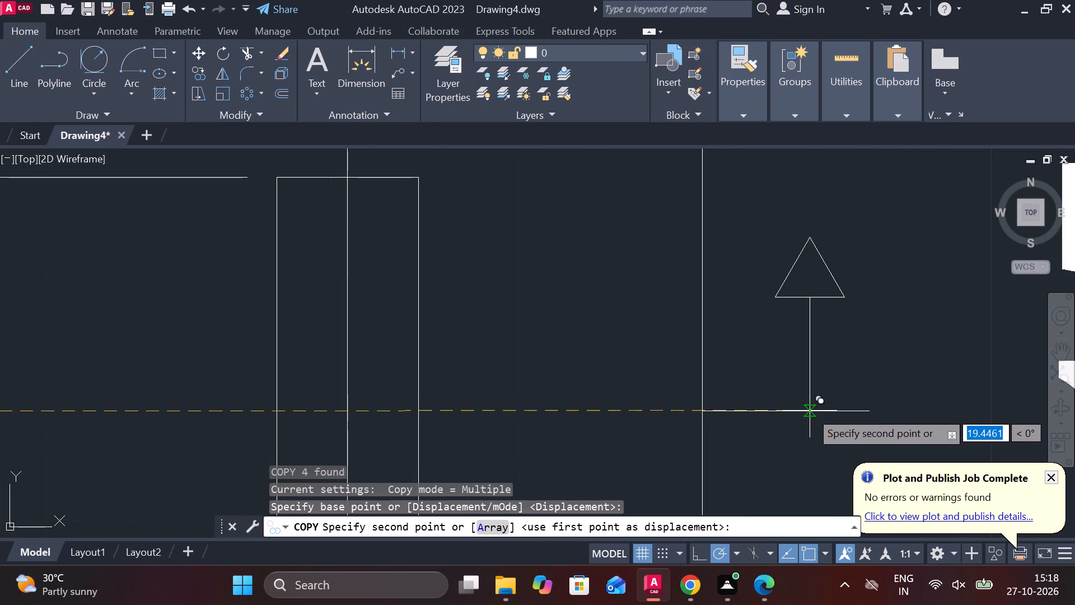
click(814, 407)
scroll(821, 407, down, 2)
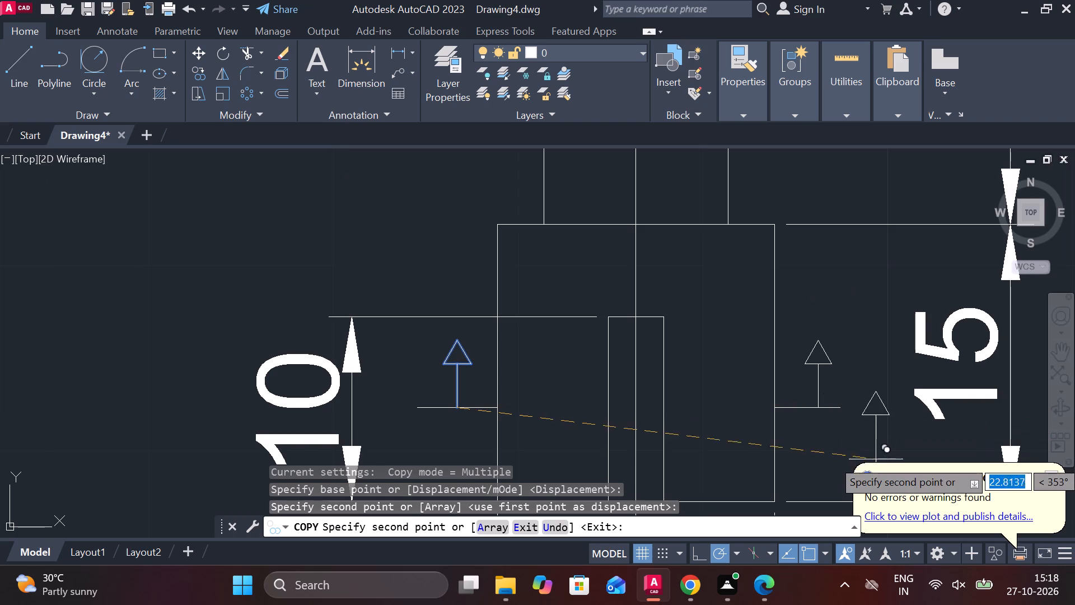
key(Escape)
Stretch the inner end of the left short line across the base to meet the short line at its right edge.
scroll(825, 399, down, 2)
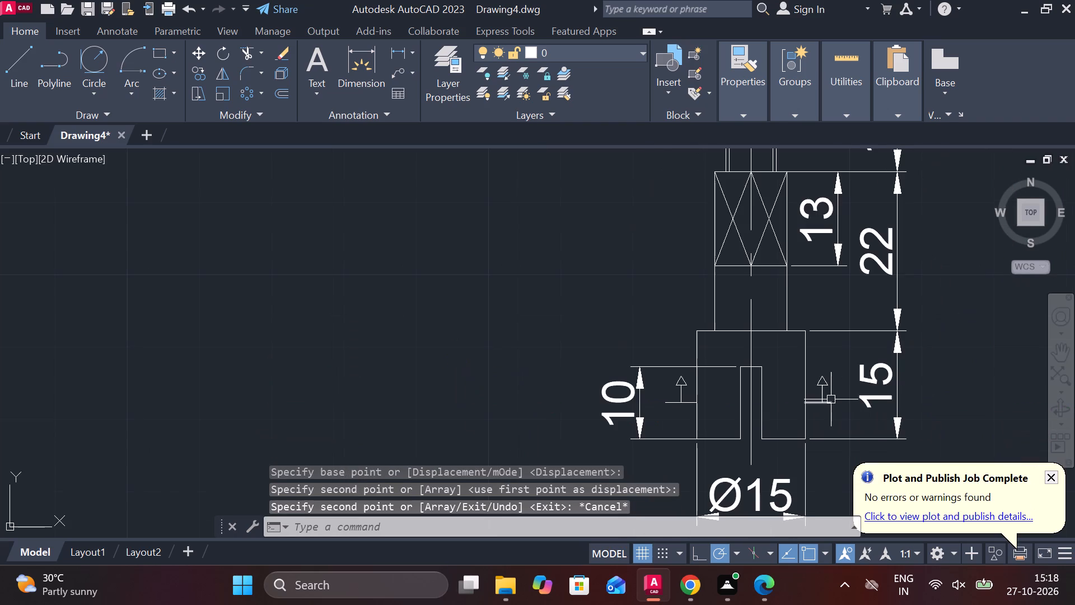
scroll(633, 425, up, 1)
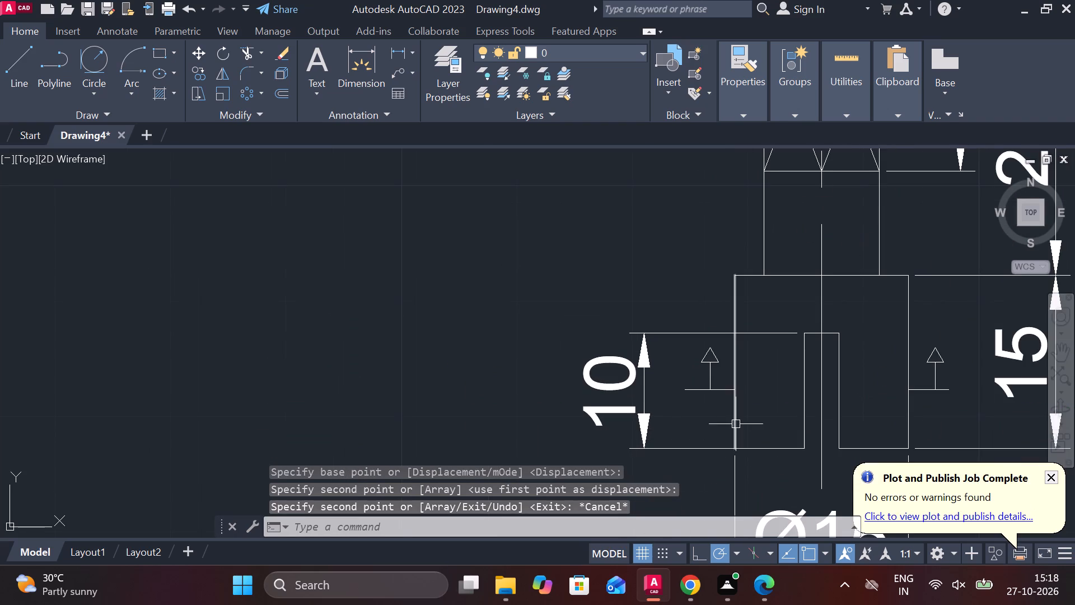
middle_drag(708, 422, 632, 422)
scroll(640, 403, up, 1)
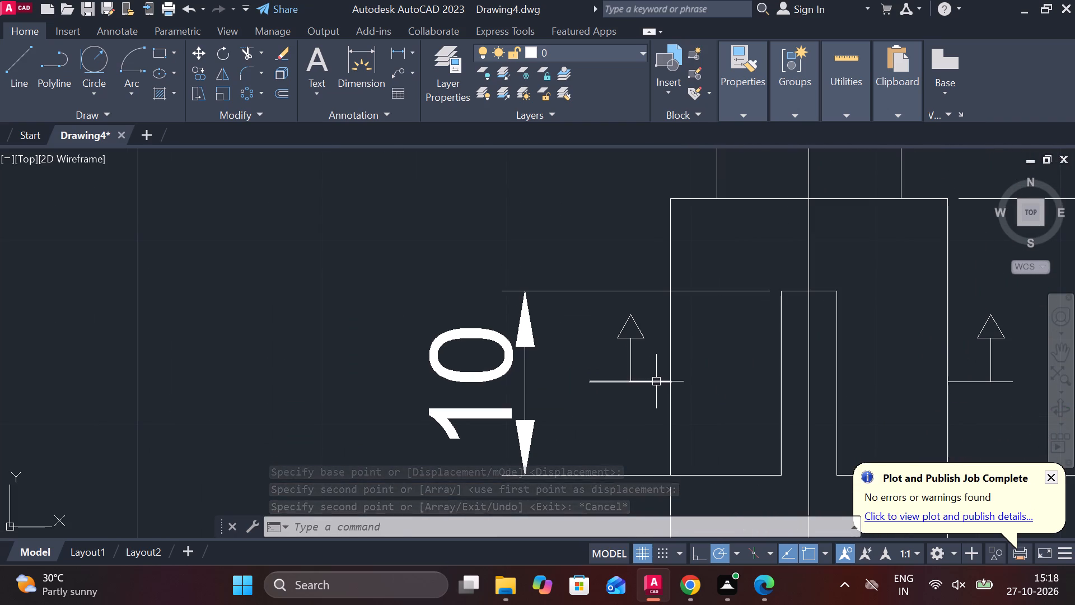
click(656, 381)
click(669, 382)
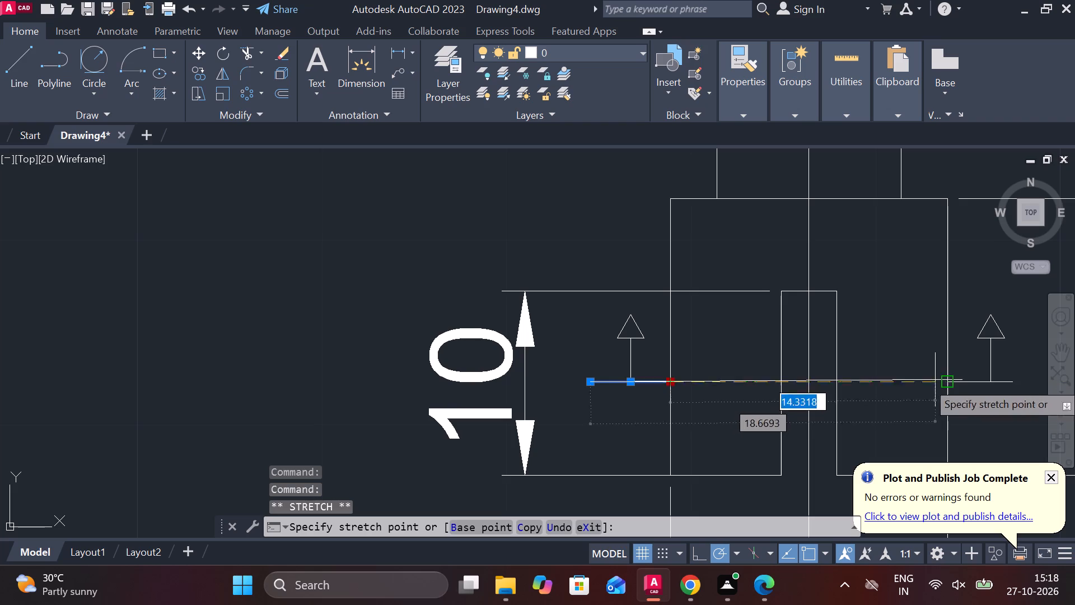
click(942, 381)
key(Escape)
Select the horizontal section line across the base and load the DASHED linetype into the drawing.
click(861, 384)
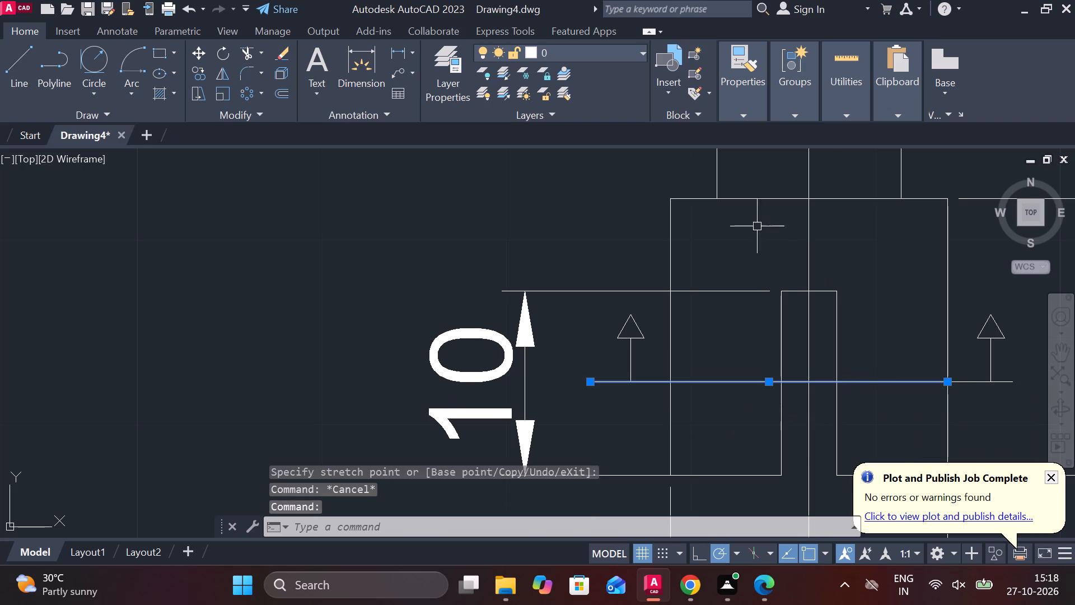
click(737, 115)
click(827, 175)
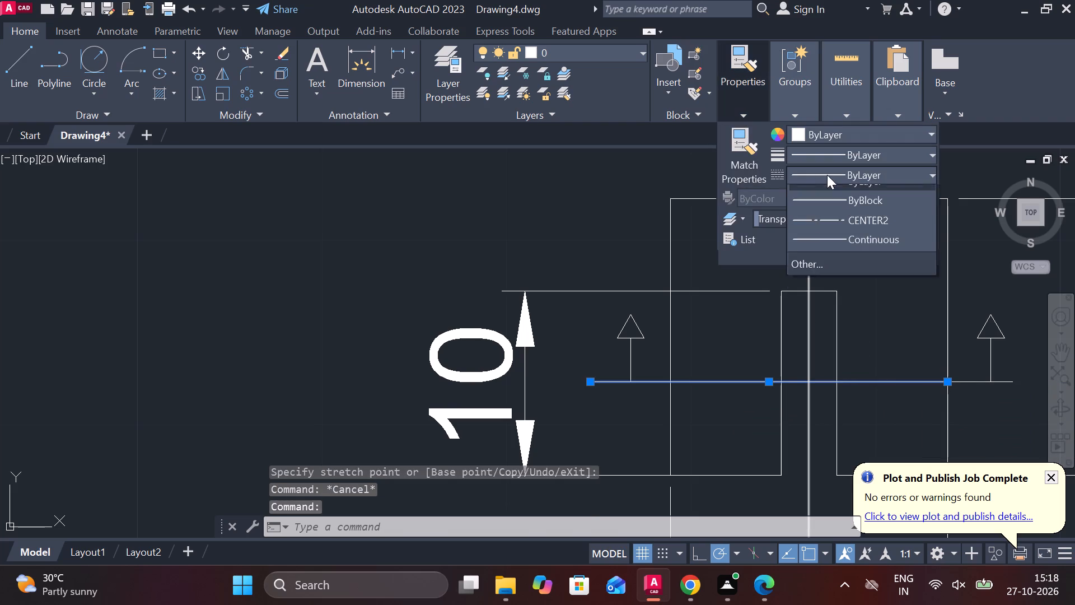
click(795, 271)
click(646, 139)
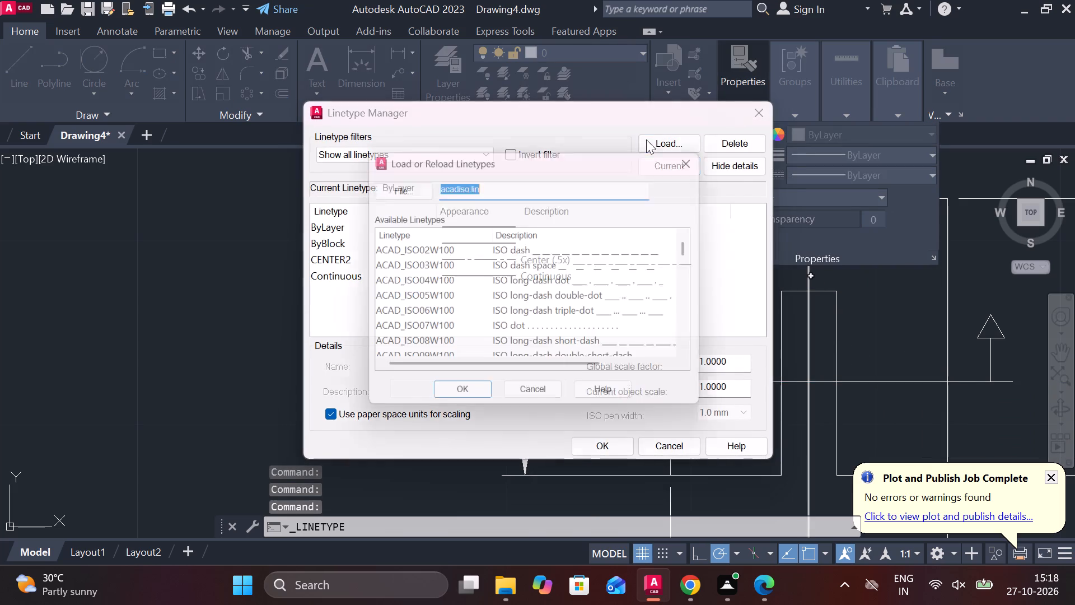
scroll(432, 299, down, 2)
scroll(495, 304, down, 2)
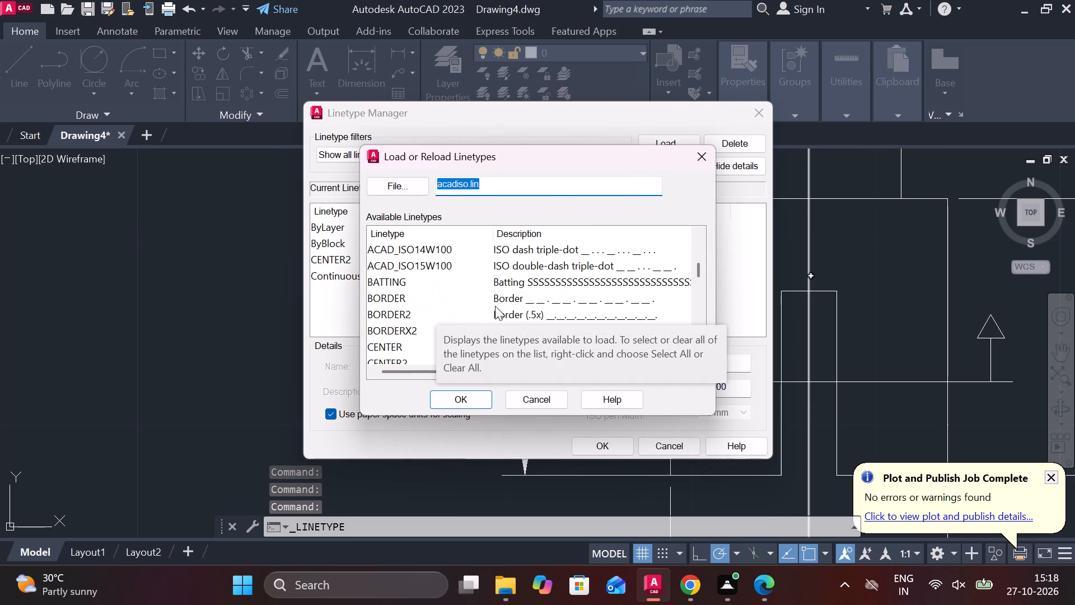
scroll(459, 314, down, 1)
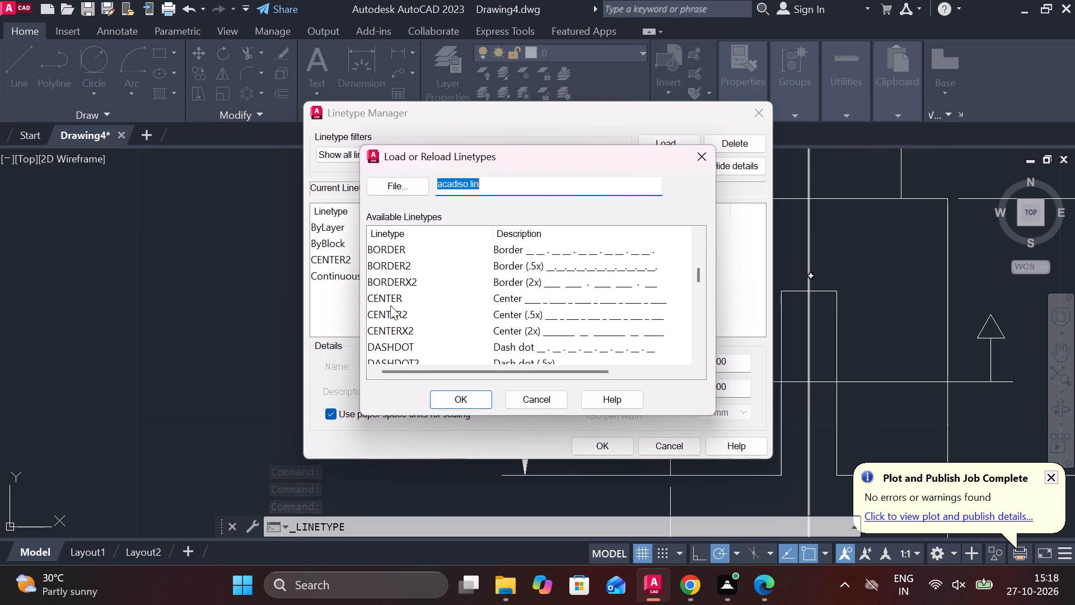
scroll(396, 305, down, 1)
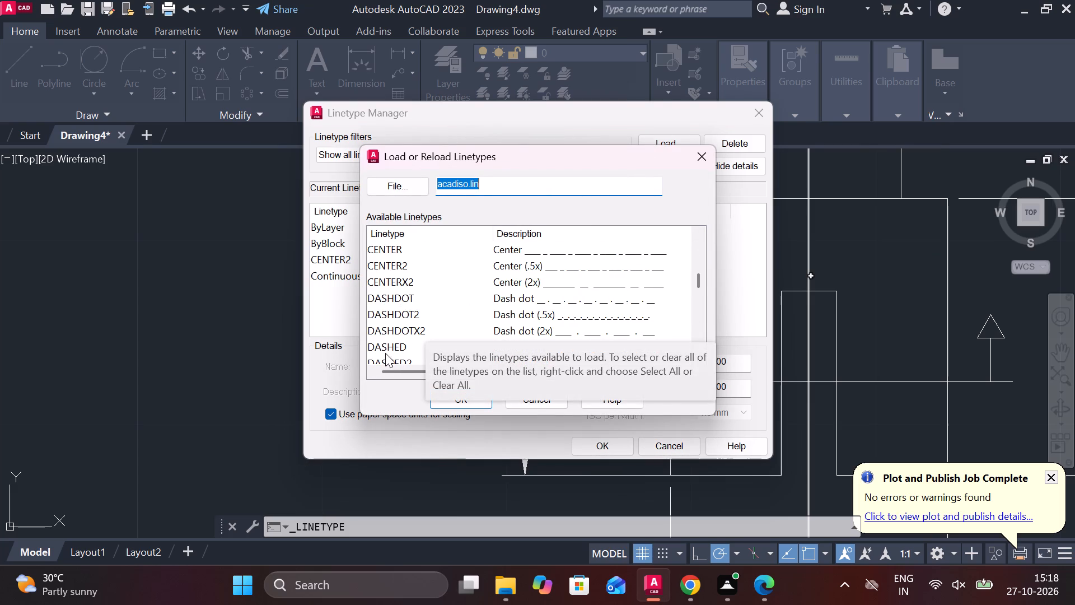
scroll(467, 317, down, 1)
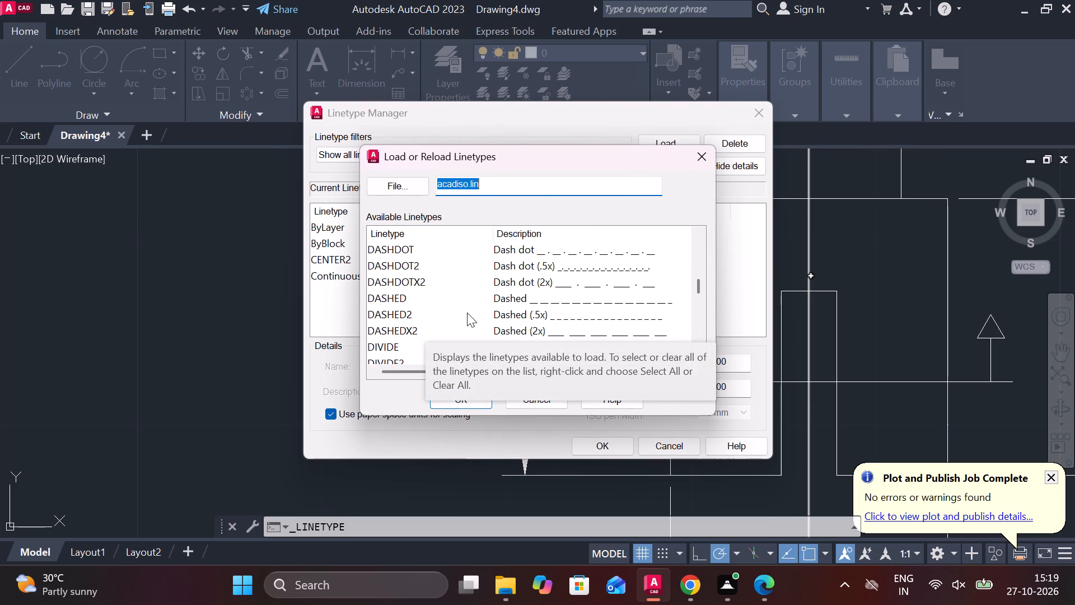
click(385, 301)
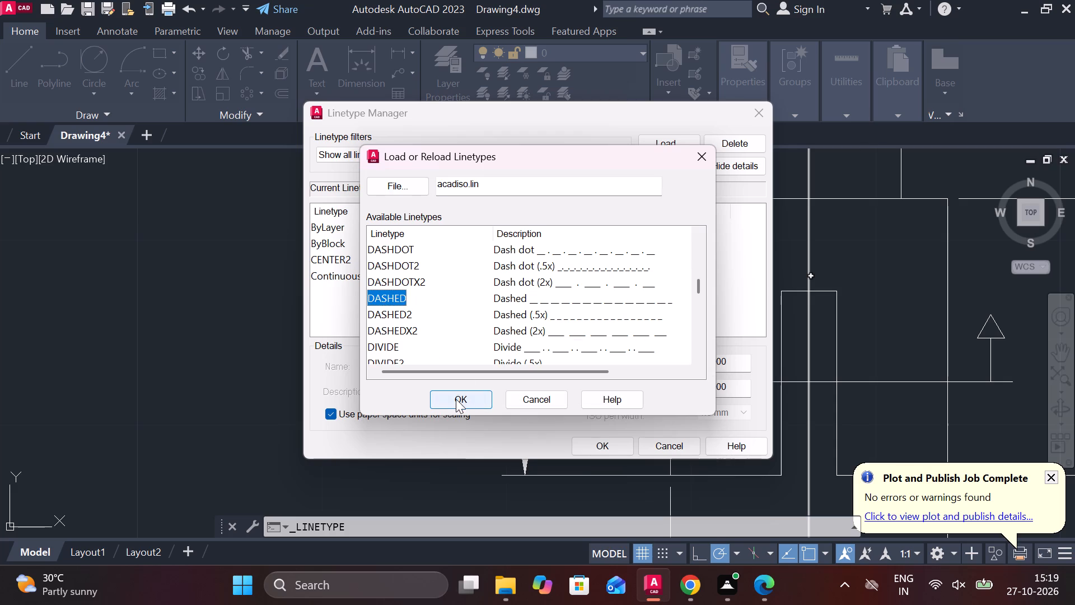
click(456, 399)
Set both the global linetype scale factor and the current object scale to 0.5.
drag(745, 366, 661, 366)
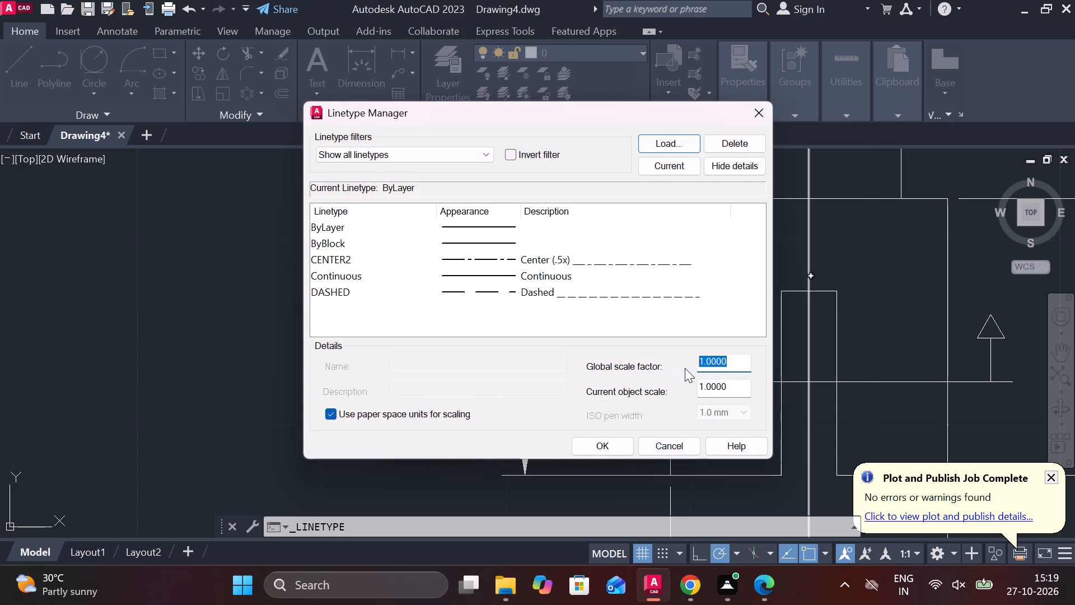
key(period)
key(5)
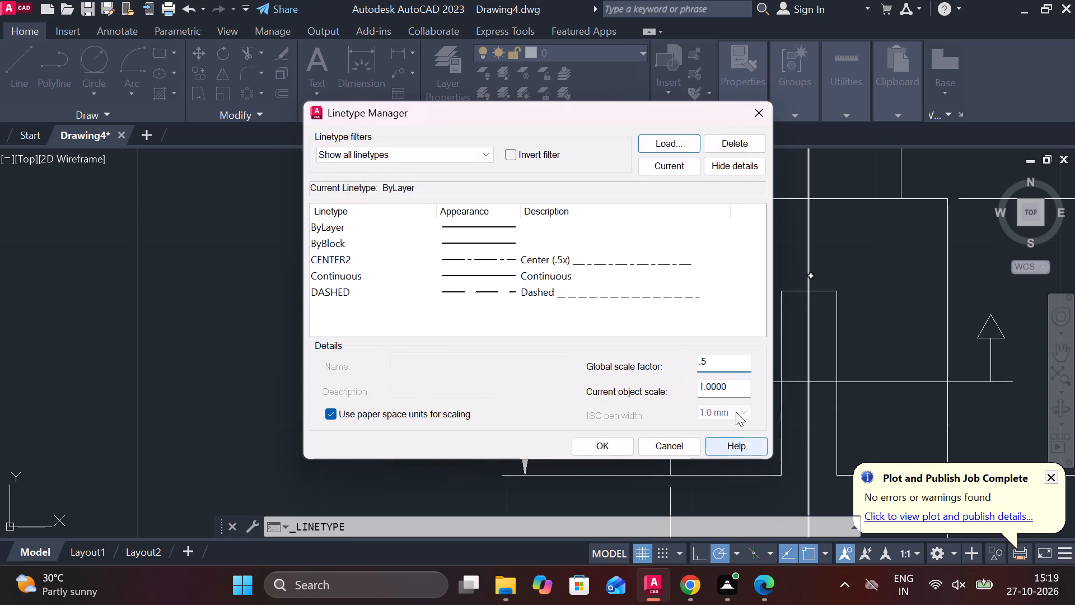
drag(726, 388, 652, 378)
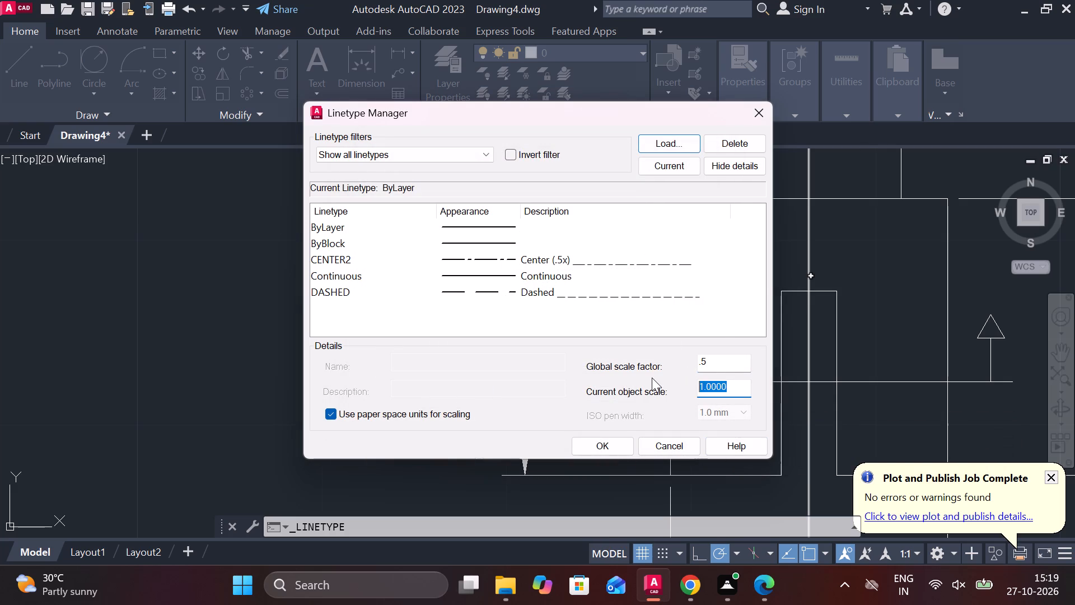
key(period)
key(5)
click(624, 448)
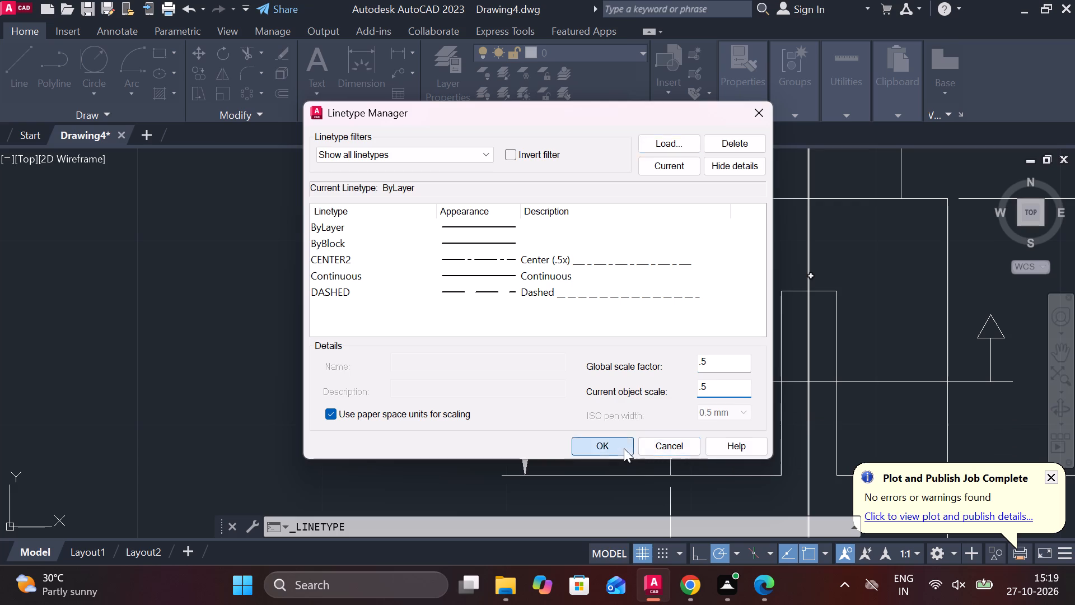
Apply the DASHED linetype to the horizontal section line across the base.
click(730, 378)
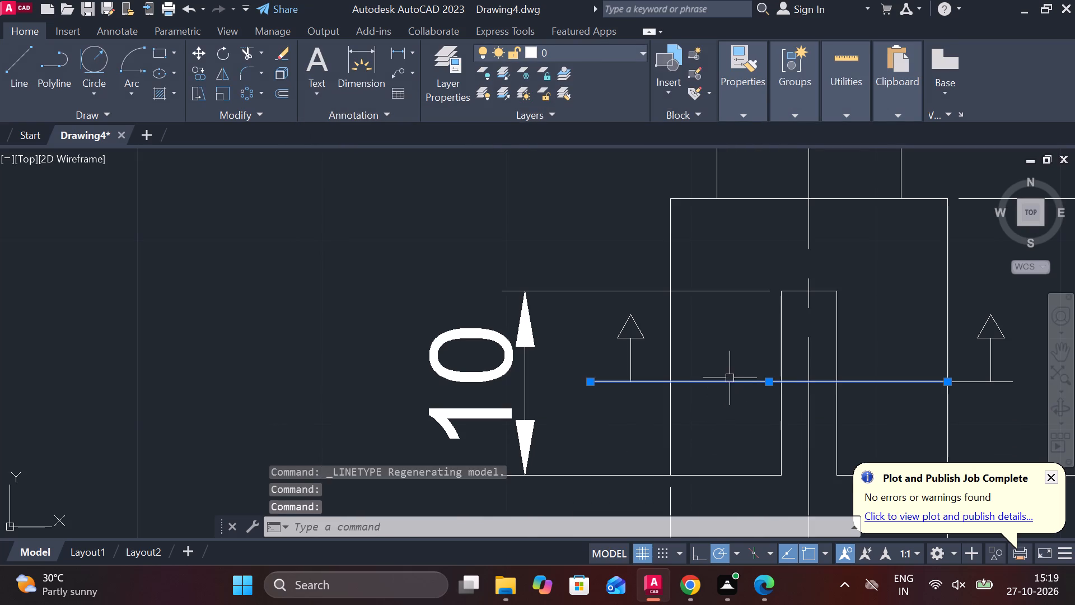
click(743, 122)
click(740, 113)
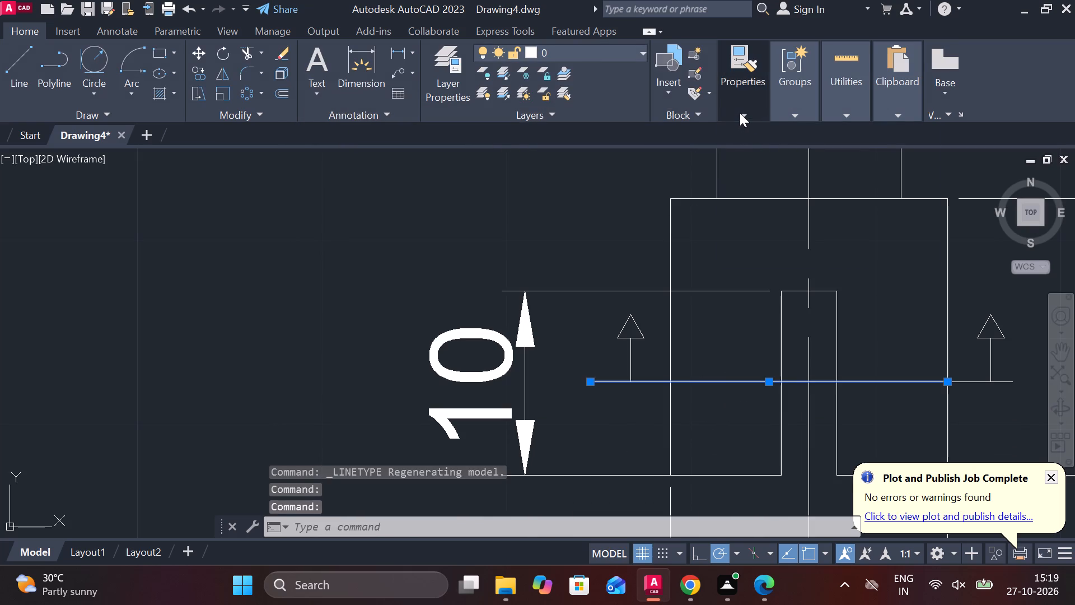
click(802, 173)
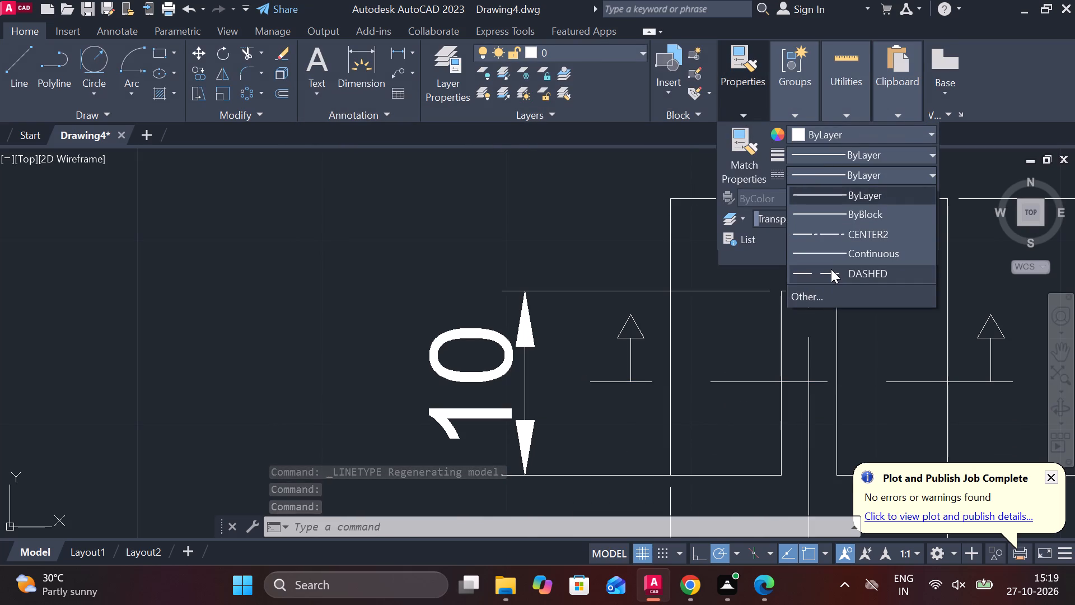
click(831, 269)
key(Escape)
Add a multileader from the left edge of the M7 threaded portion, labelled 7 with a text height of 10.
scroll(756, 346, down, 3)
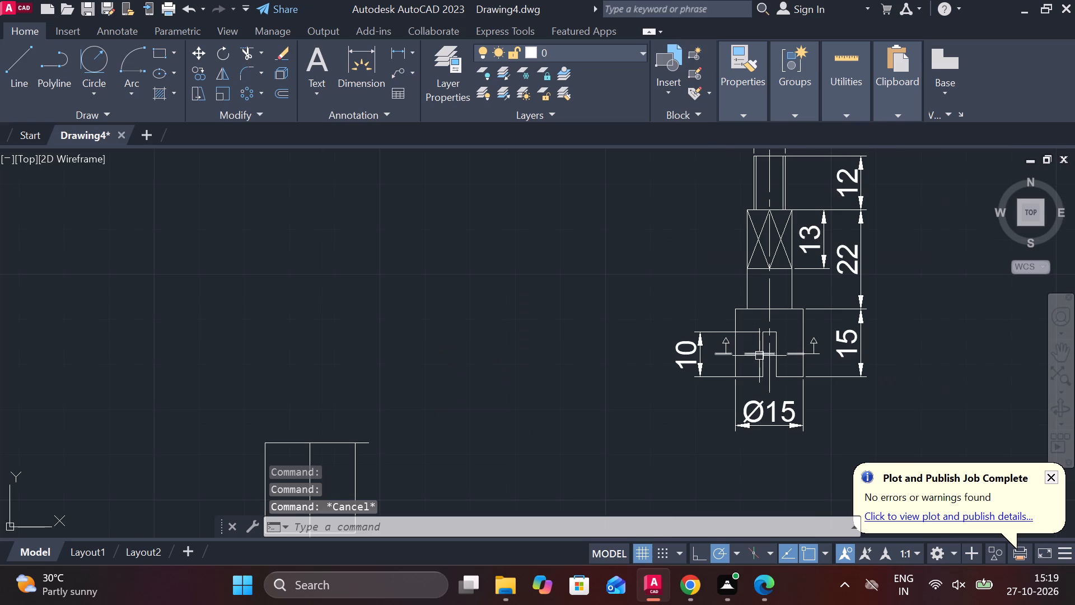
middle_drag(881, 370, 796, 363)
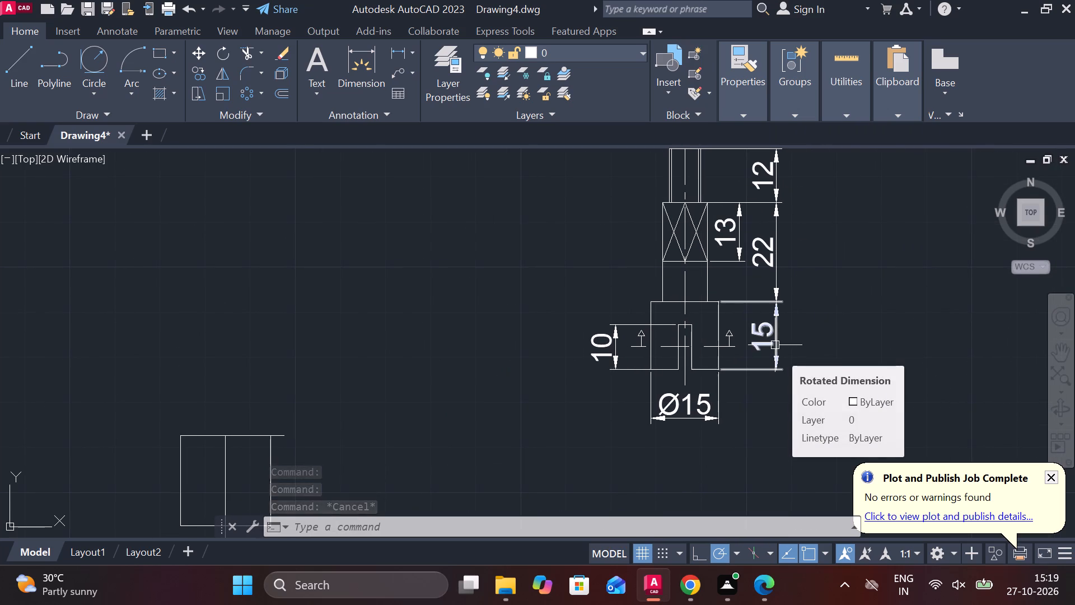
middle_drag(780, 310, 764, 375)
click(395, 74)
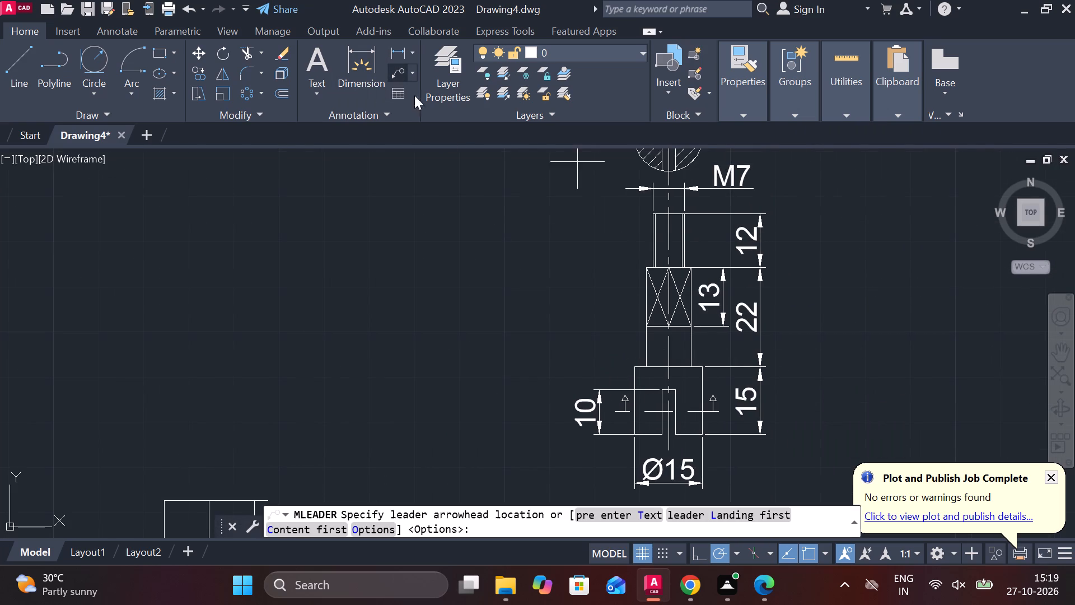
middle_drag(553, 226, 533, 292)
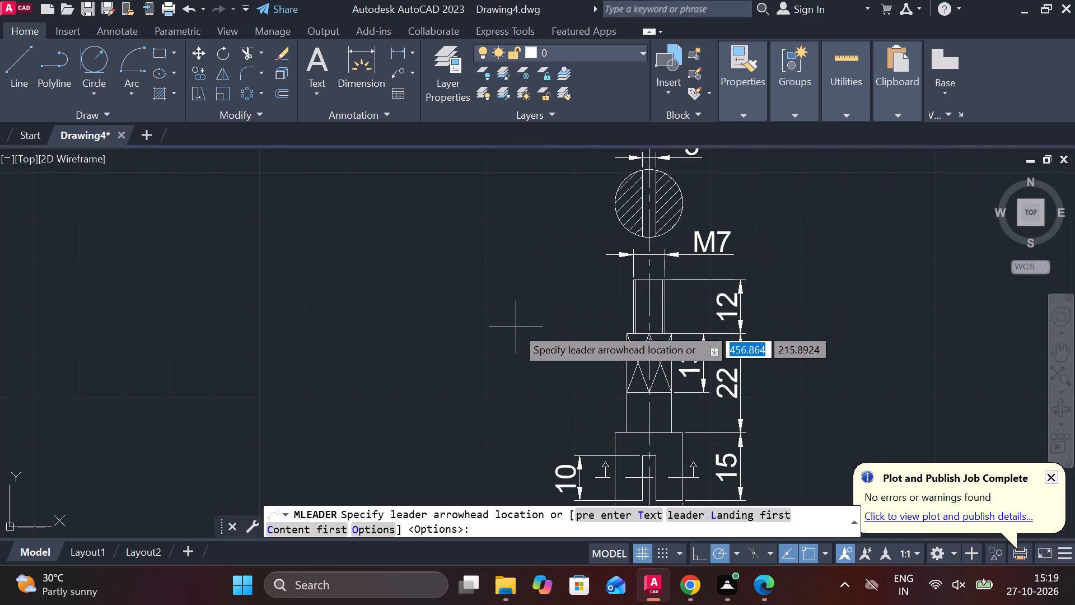
click(622, 314)
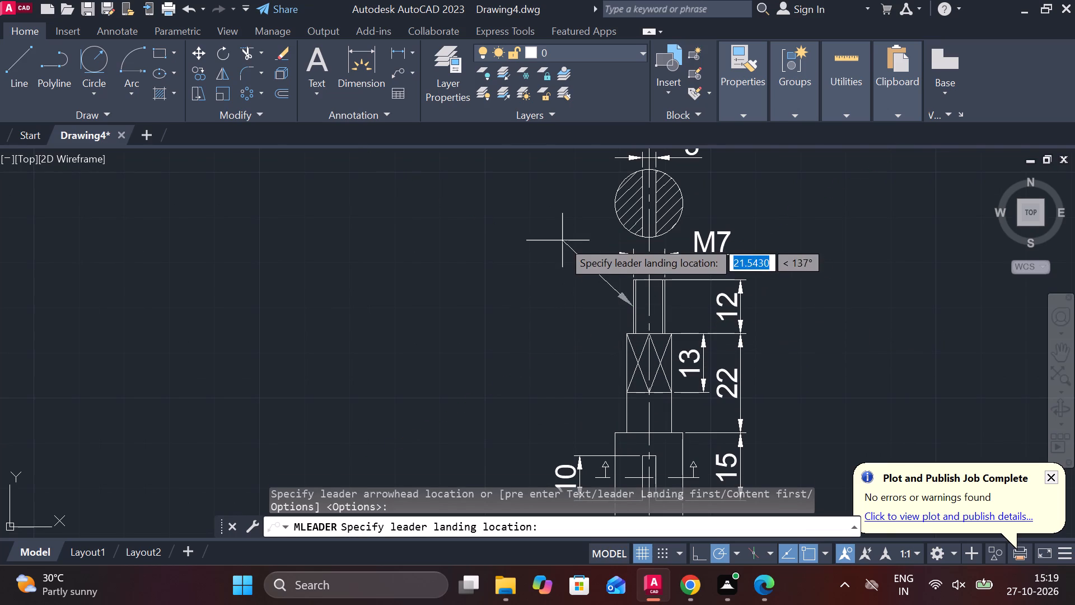
click(560, 235)
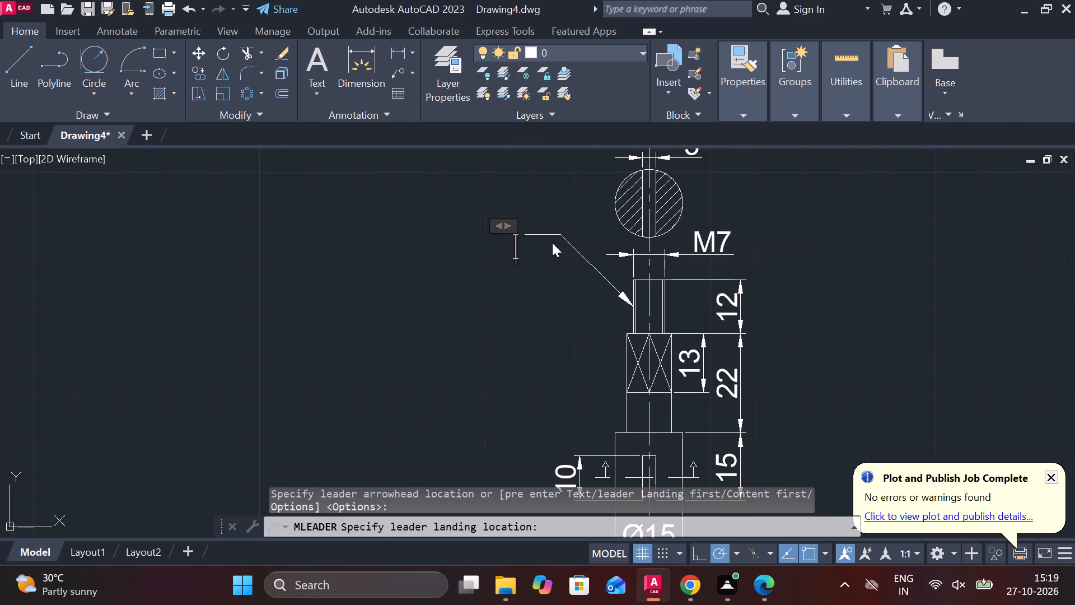
click(118, 75)
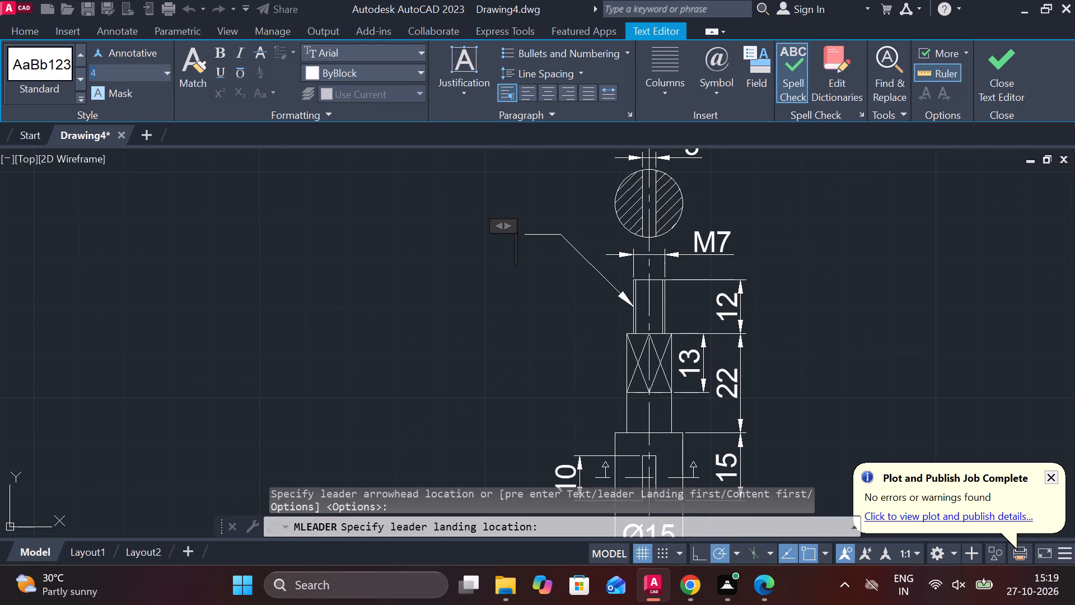
text(10)
key(Return)
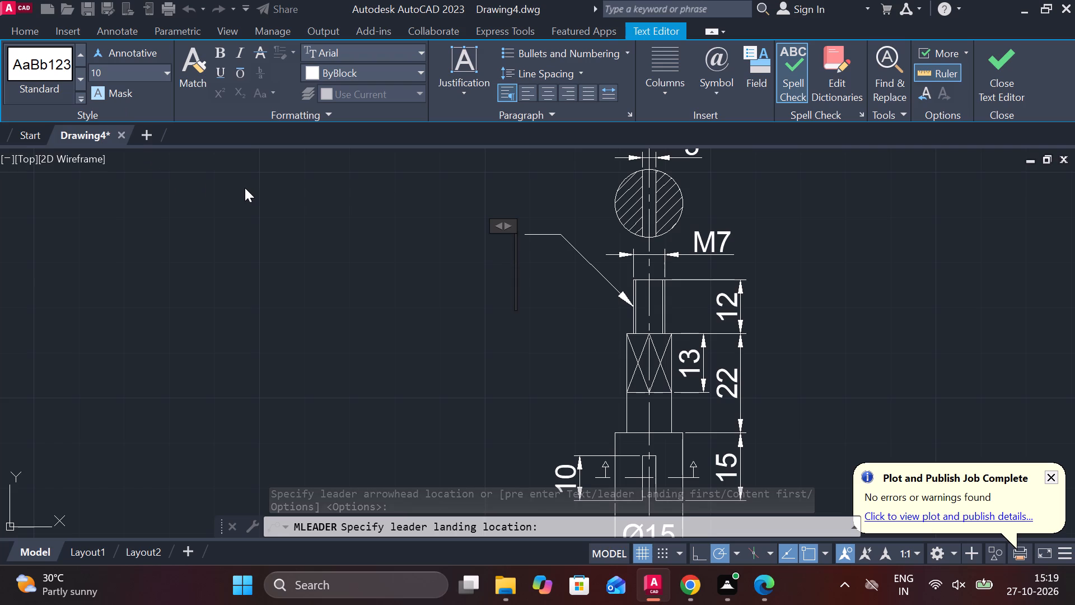
key(7)
click(1017, 69)
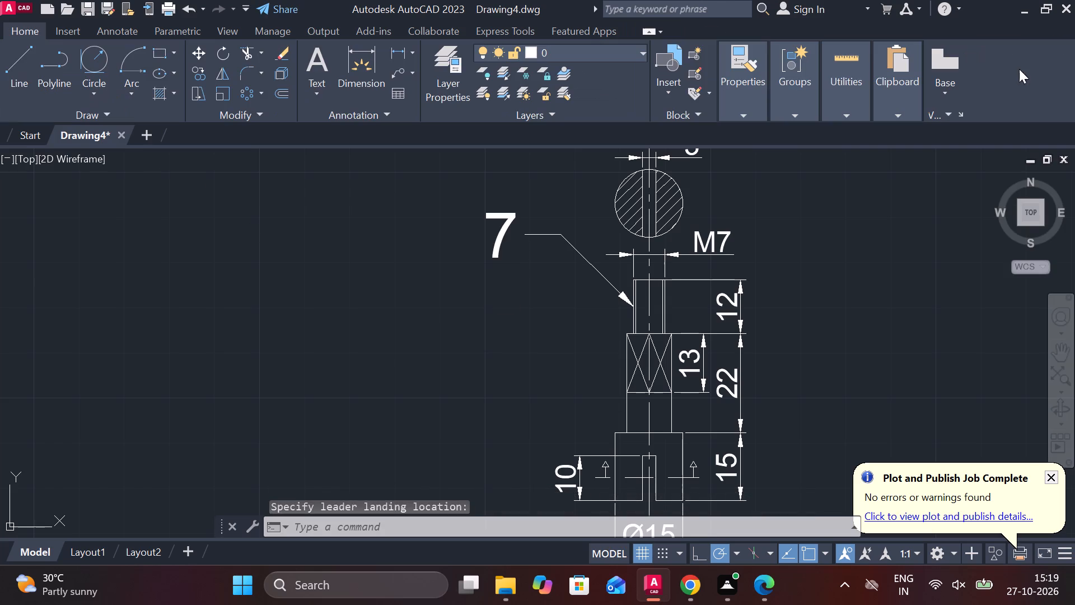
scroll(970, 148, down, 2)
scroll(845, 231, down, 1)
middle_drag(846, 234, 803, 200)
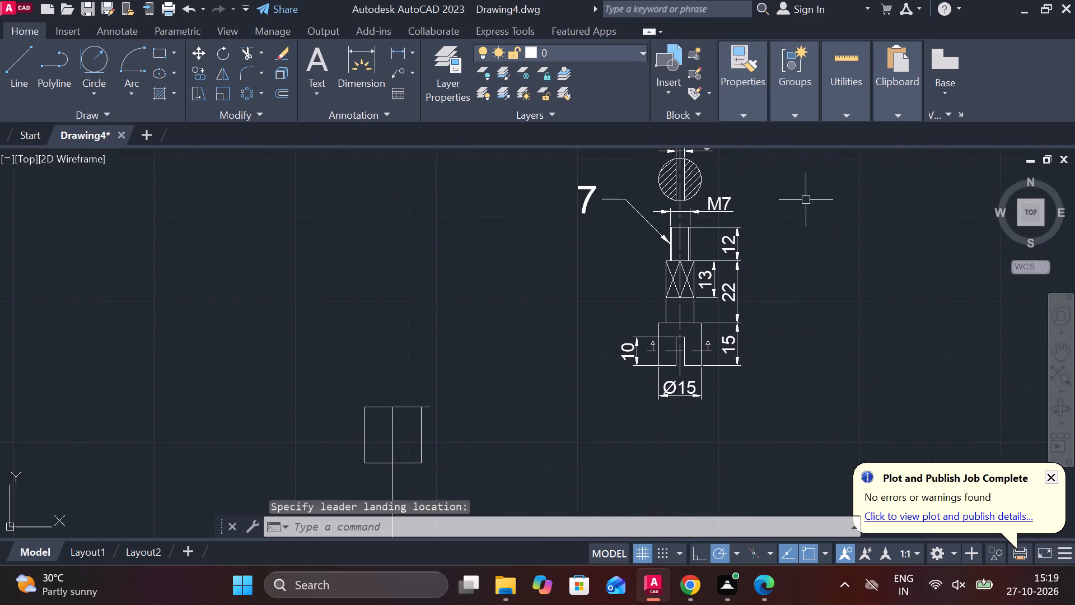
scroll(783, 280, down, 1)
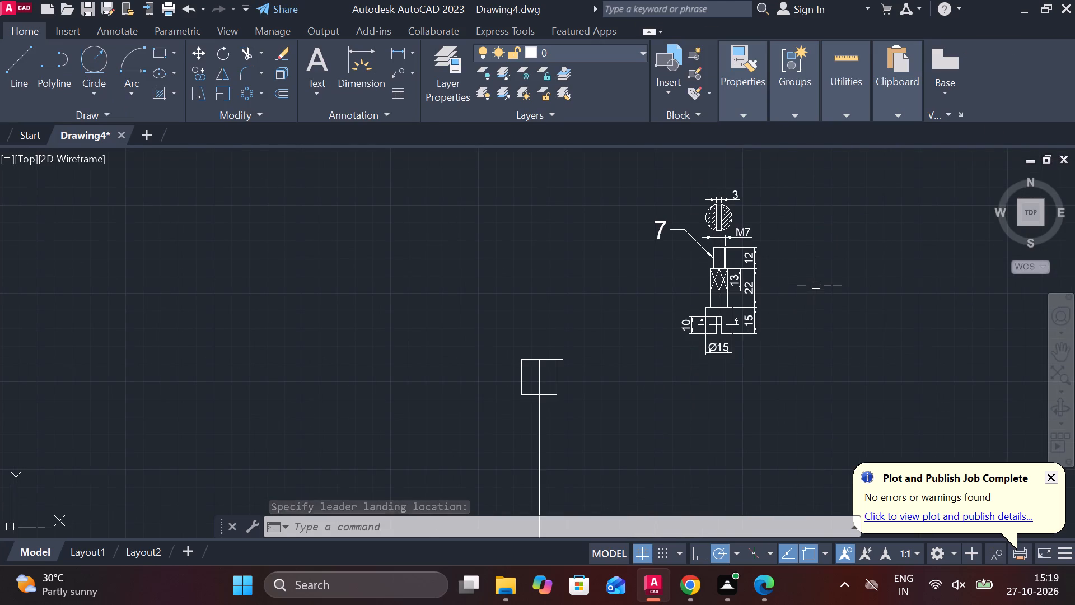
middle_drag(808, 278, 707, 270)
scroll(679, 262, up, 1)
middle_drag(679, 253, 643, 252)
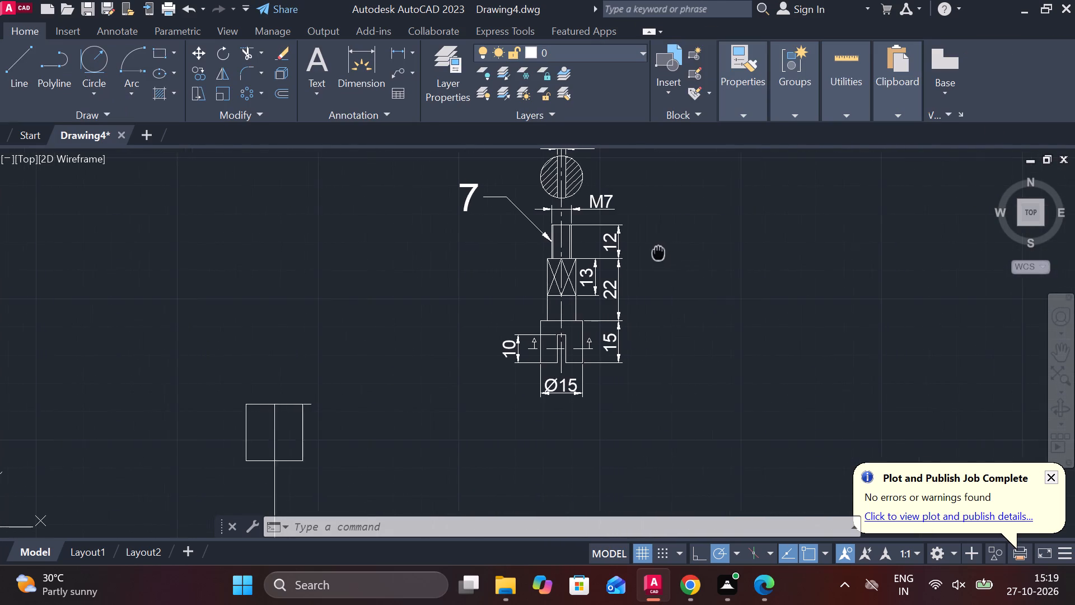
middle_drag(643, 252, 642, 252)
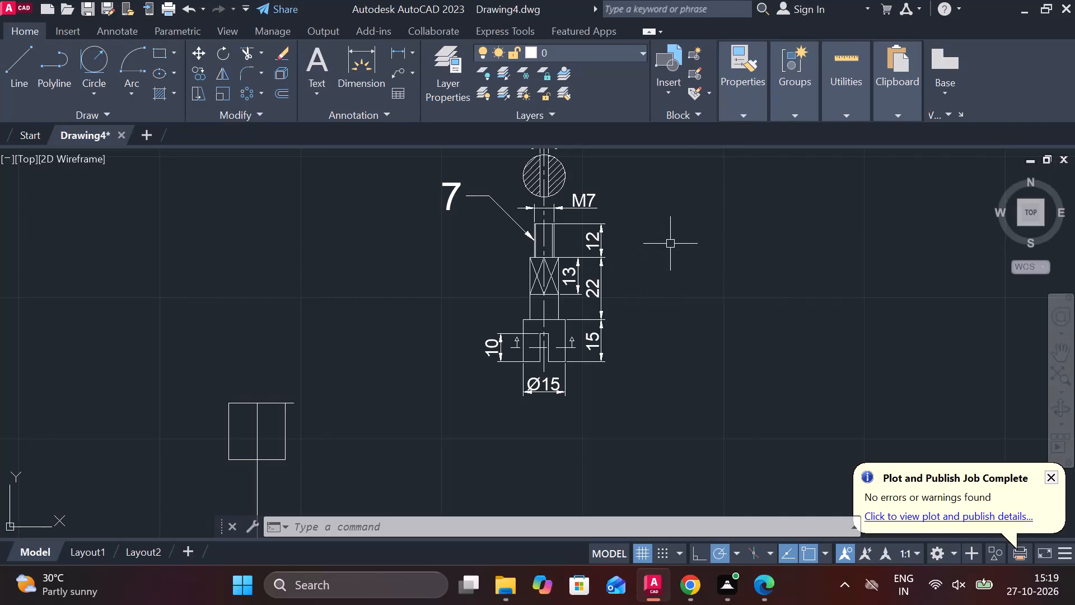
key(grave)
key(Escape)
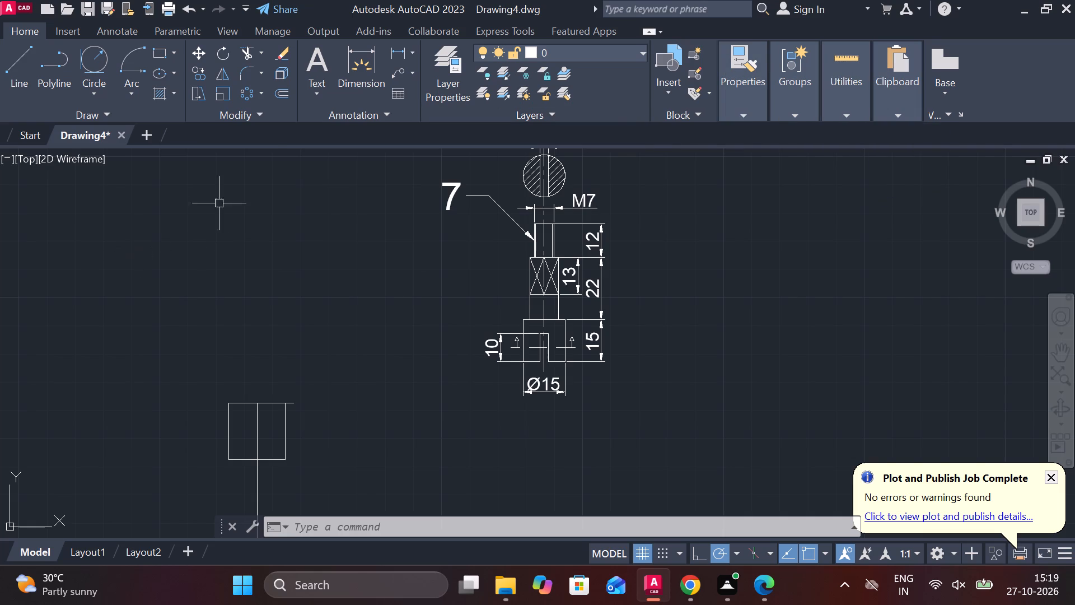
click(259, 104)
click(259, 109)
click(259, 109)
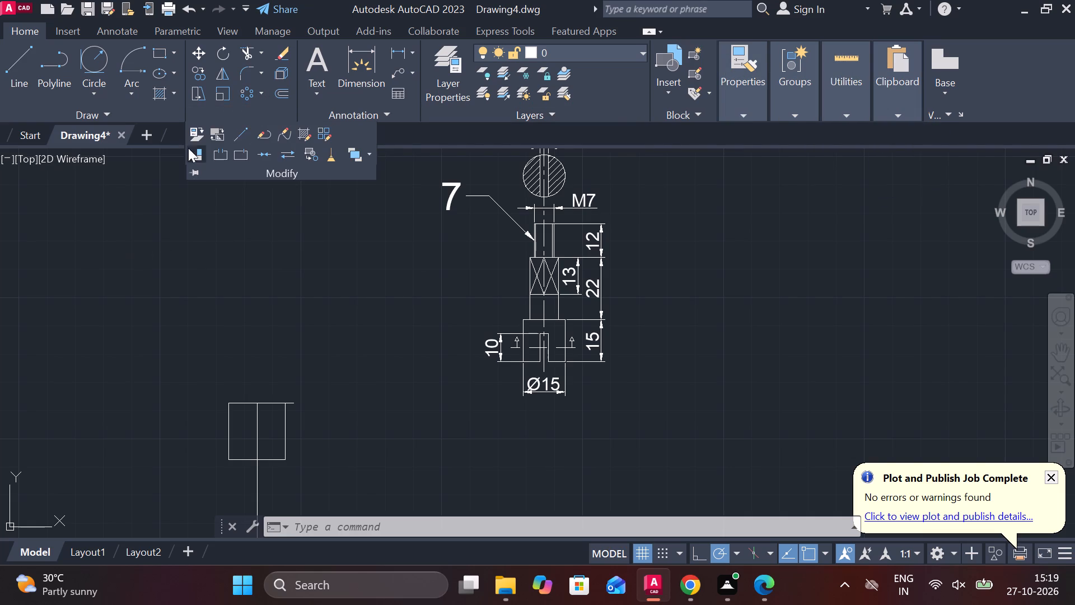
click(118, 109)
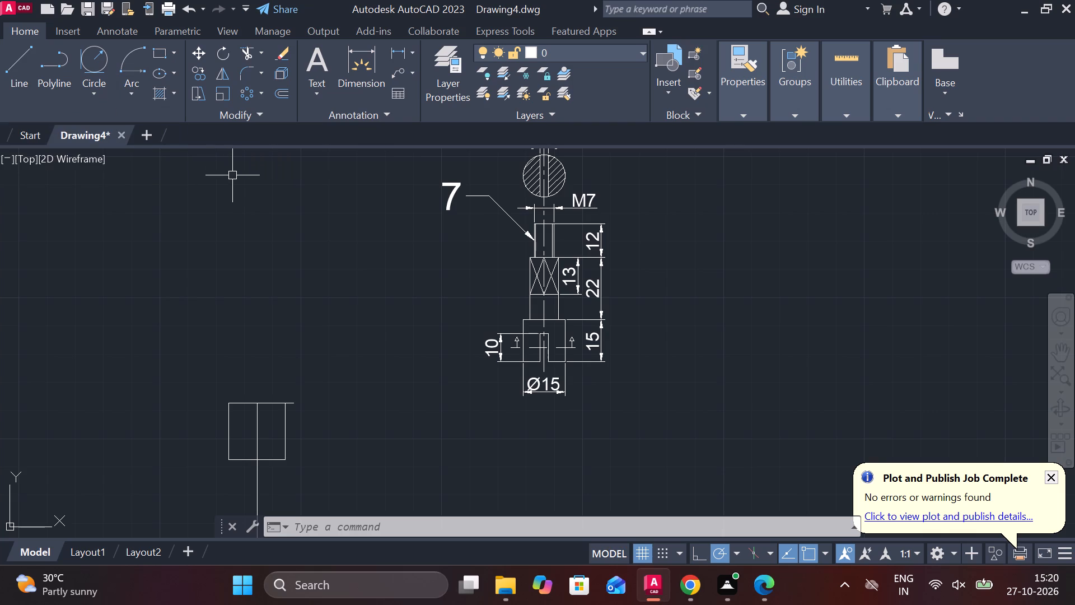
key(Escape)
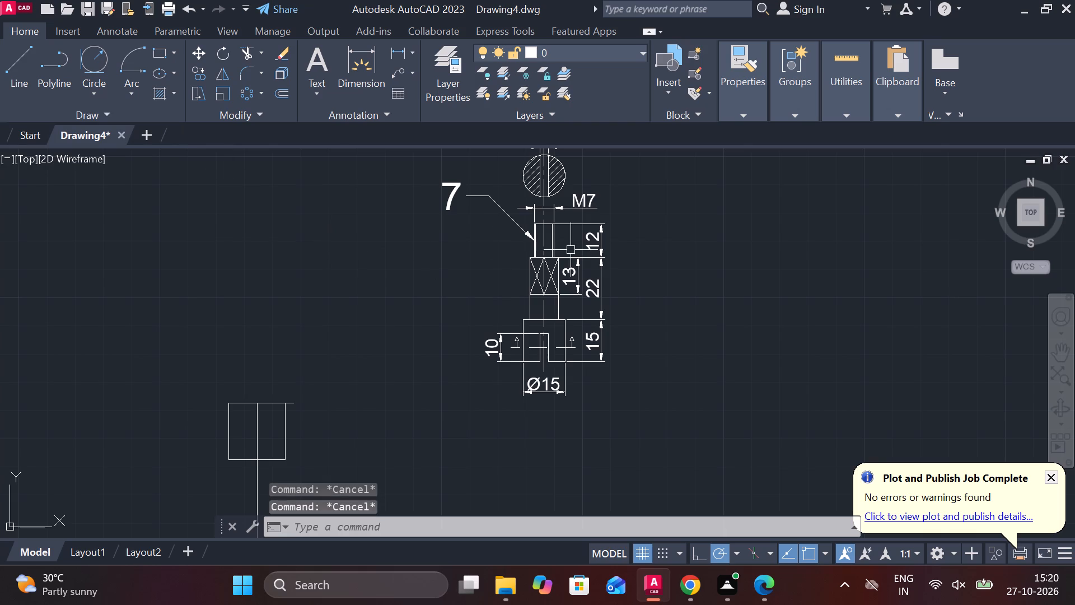
Draw a circle of diameter 7 in the empty space to the right of the dimensioned stepped part.
middle_drag(655, 254, 583, 250)
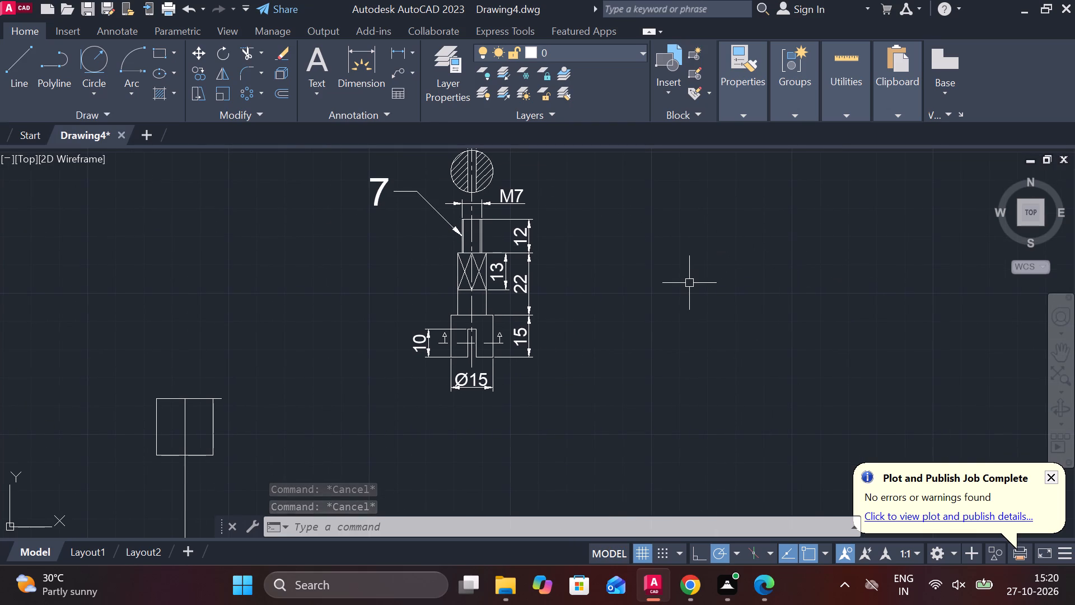
text(C)
key(space)
click(625, 269)
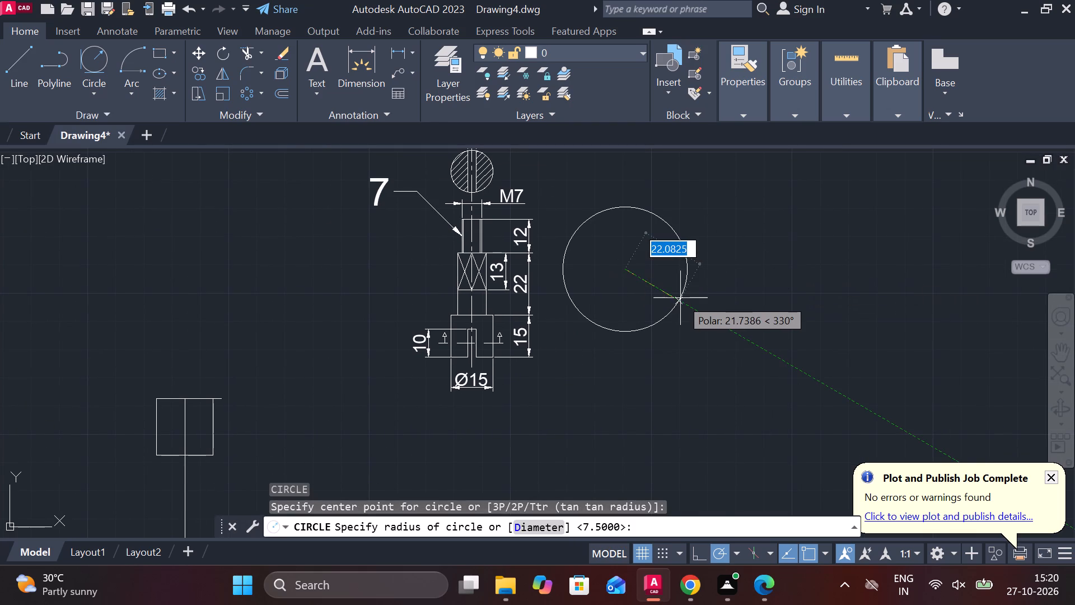
text(D)
key(space)
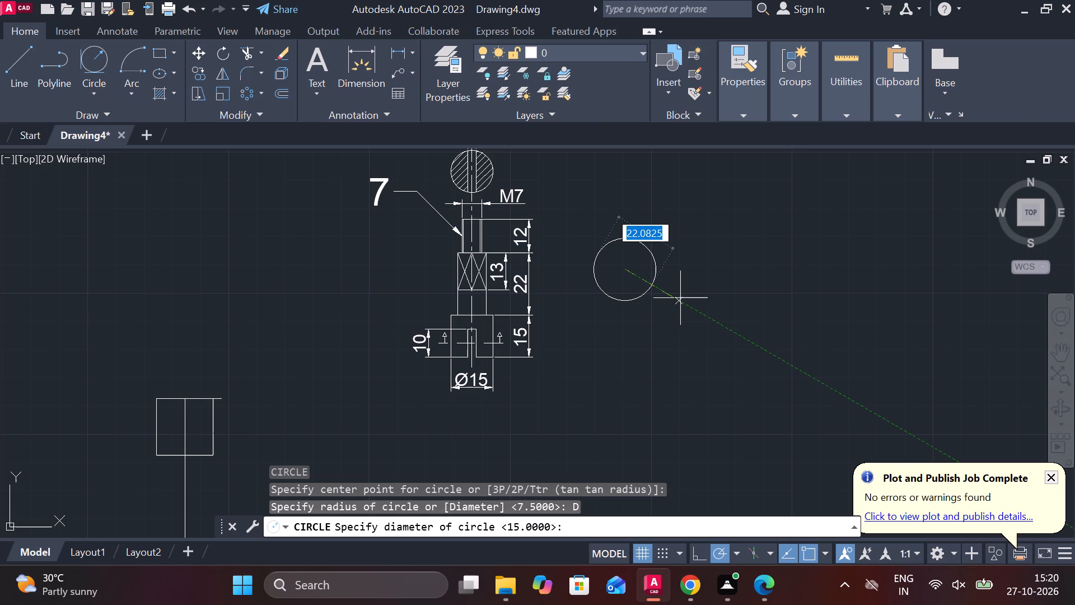
text(7B)
key(BackSpace)
key(Return)
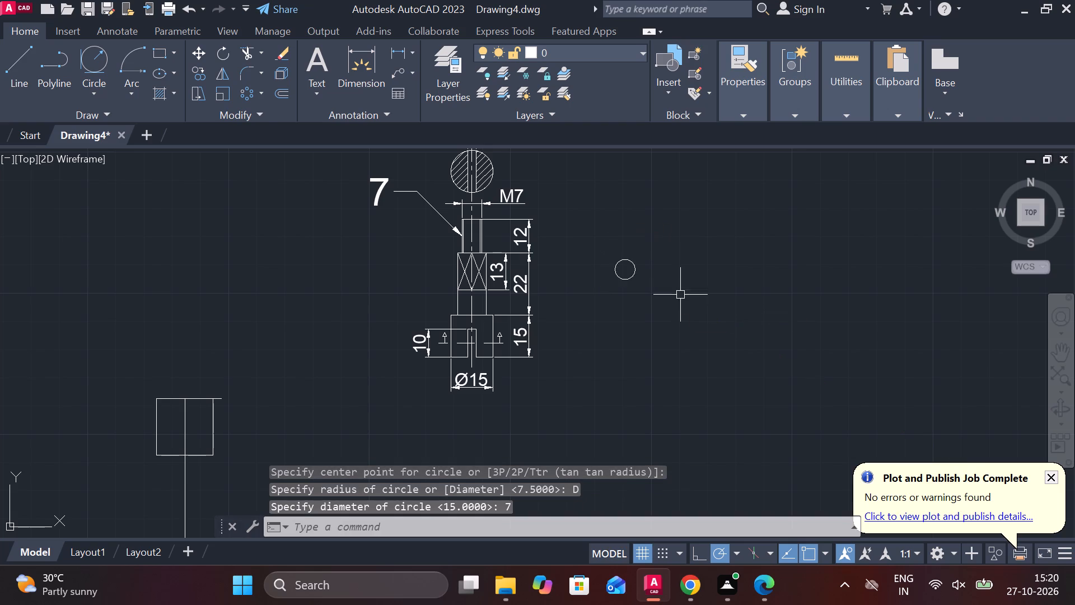
Draw a concentric circle of diameter 12 around the diameter 7 circle.
scroll(670, 259, up, 2)
text(C)
key(space)
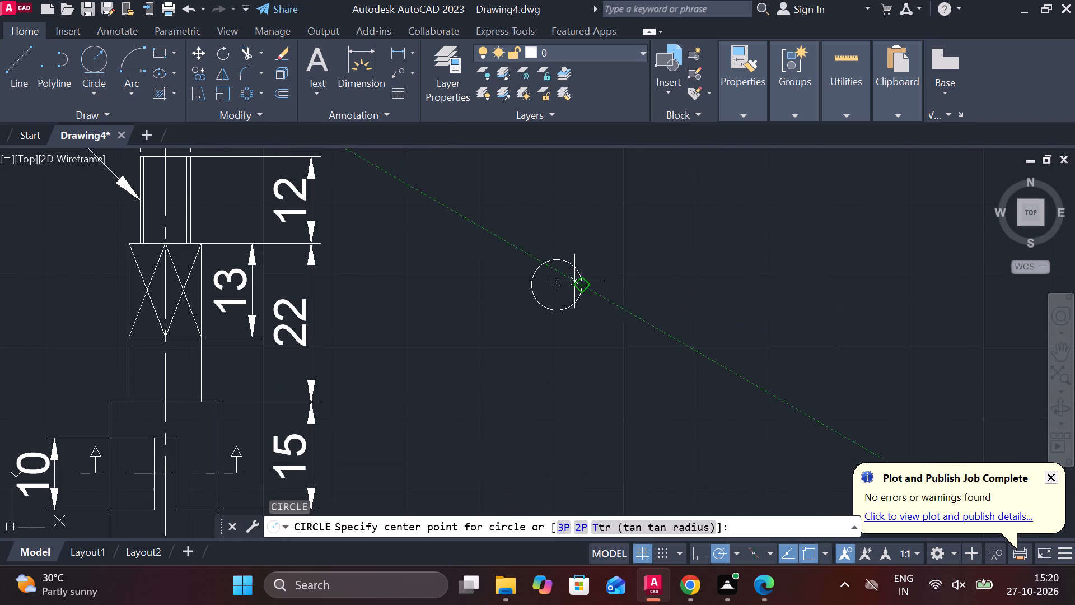
click(557, 285)
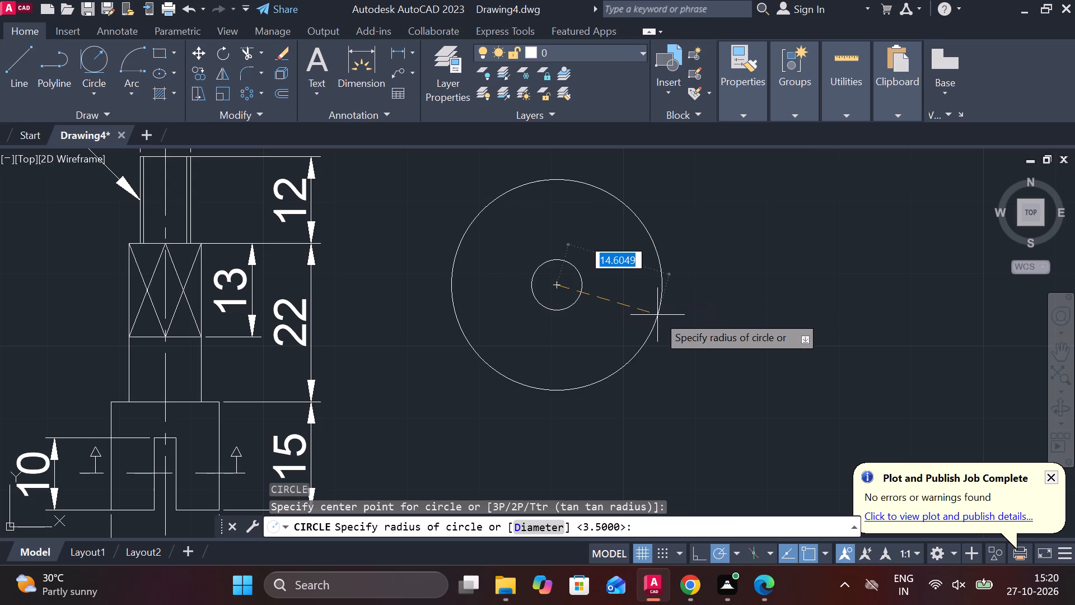
text(D 12)
key(space)
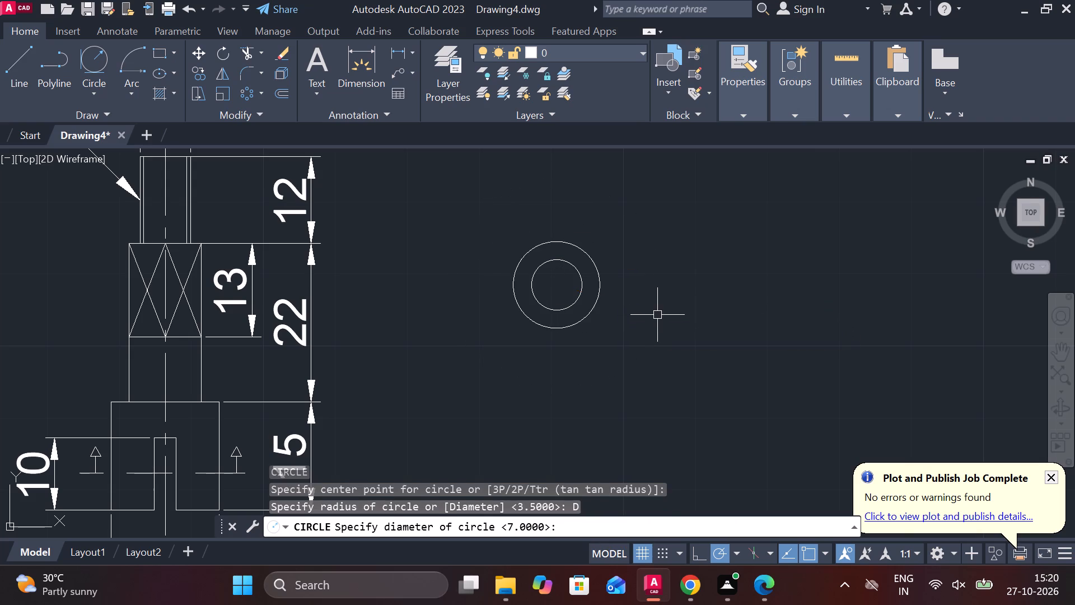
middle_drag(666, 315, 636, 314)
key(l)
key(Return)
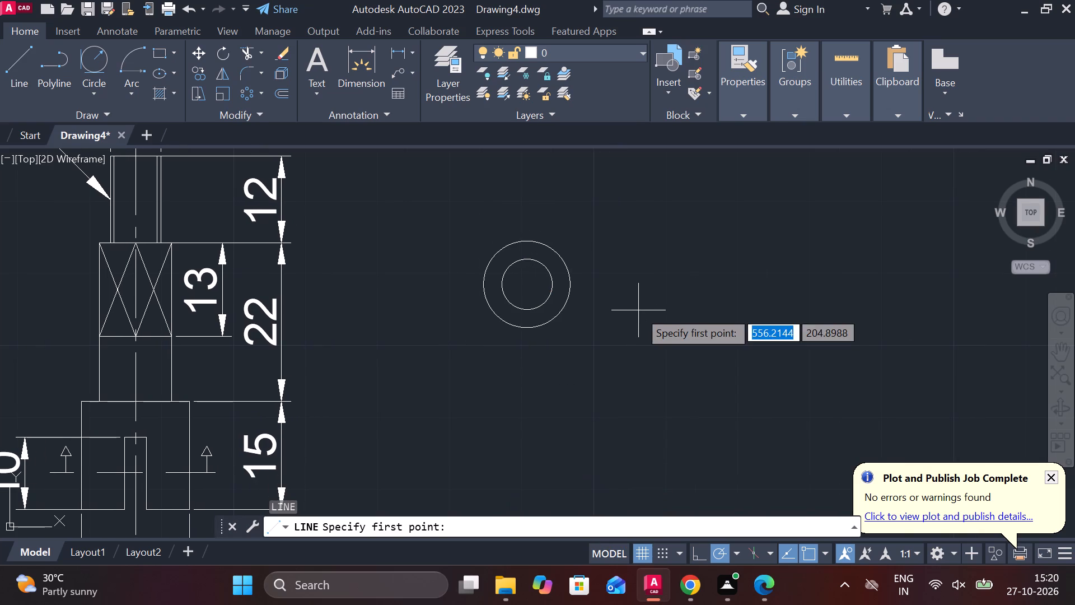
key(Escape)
Add a center mark to the two concentric circles.
text(CM)
key(space)
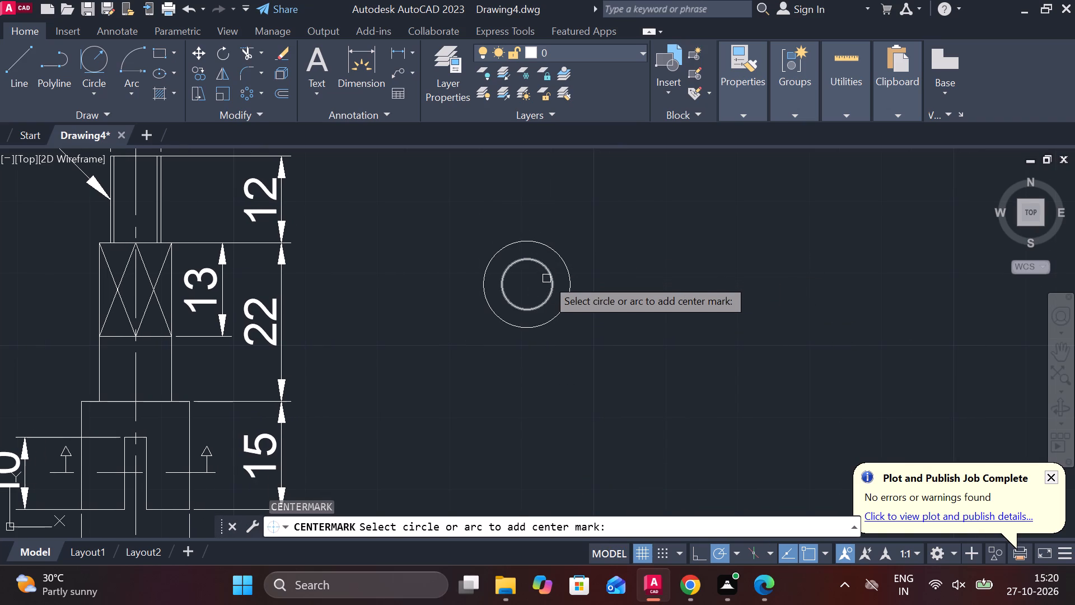
click(546, 278)
key(Escape)
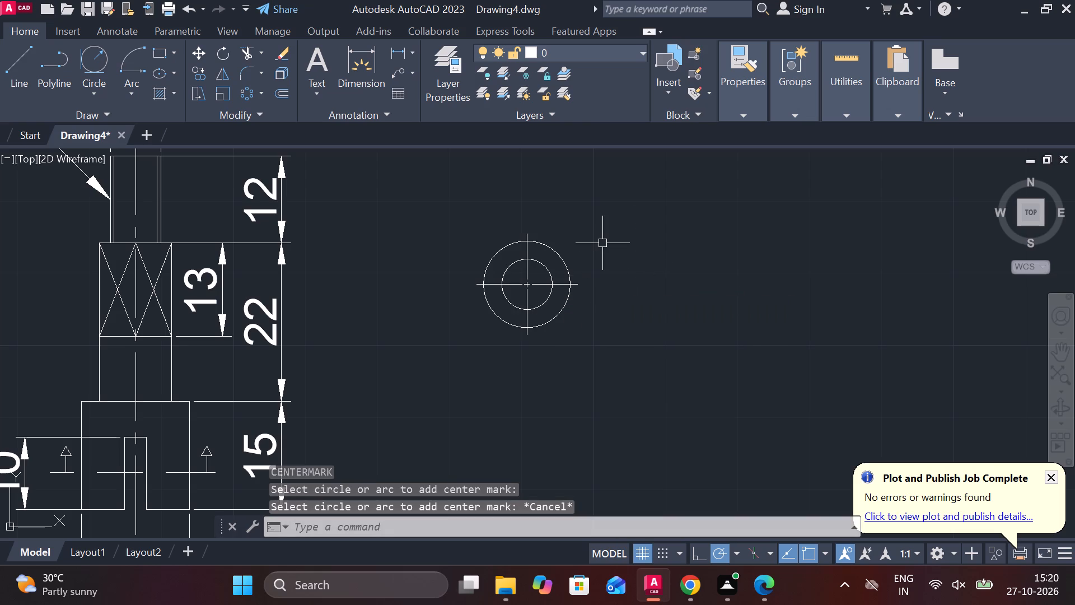
Draw a 3 by 12 rectangle from lines beside the concentric circles, aligned with the outer circle's top and bottom quadrants.
key(l)
key(Return)
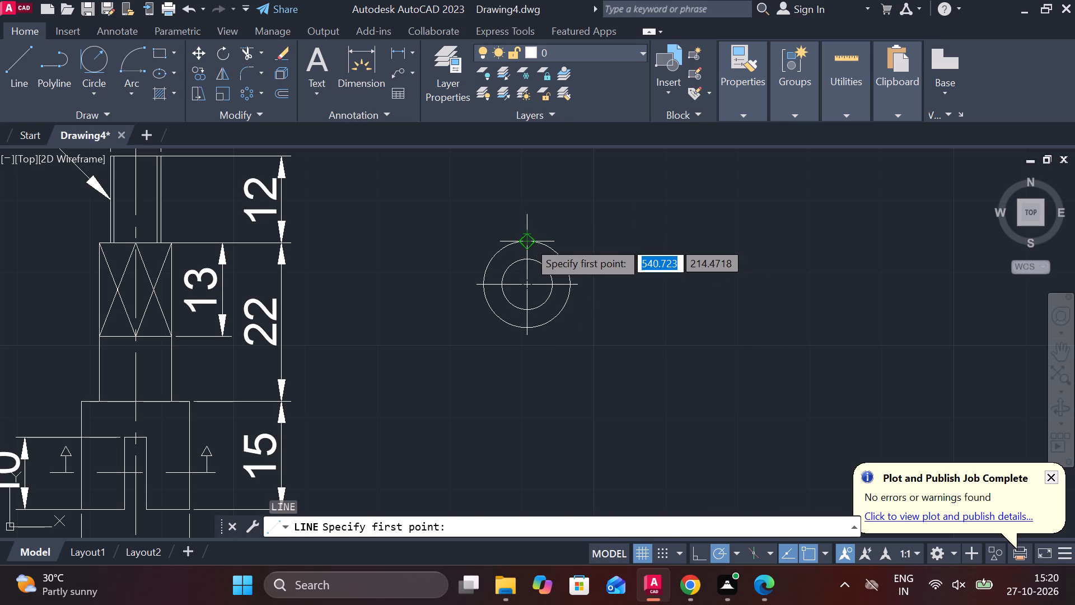
scroll(526, 240, up, 3)
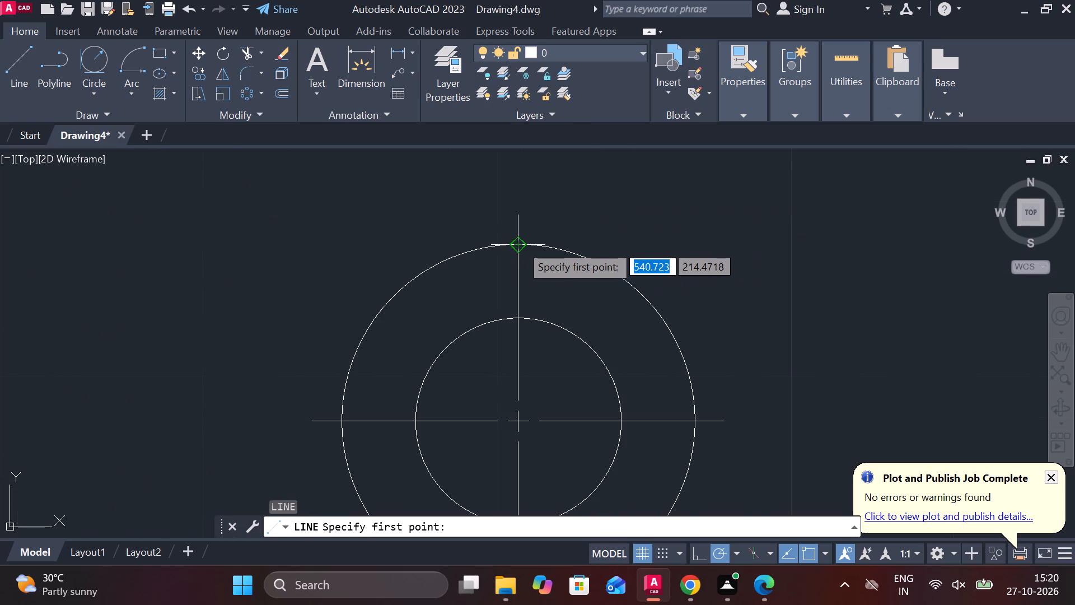
click(774, 234)
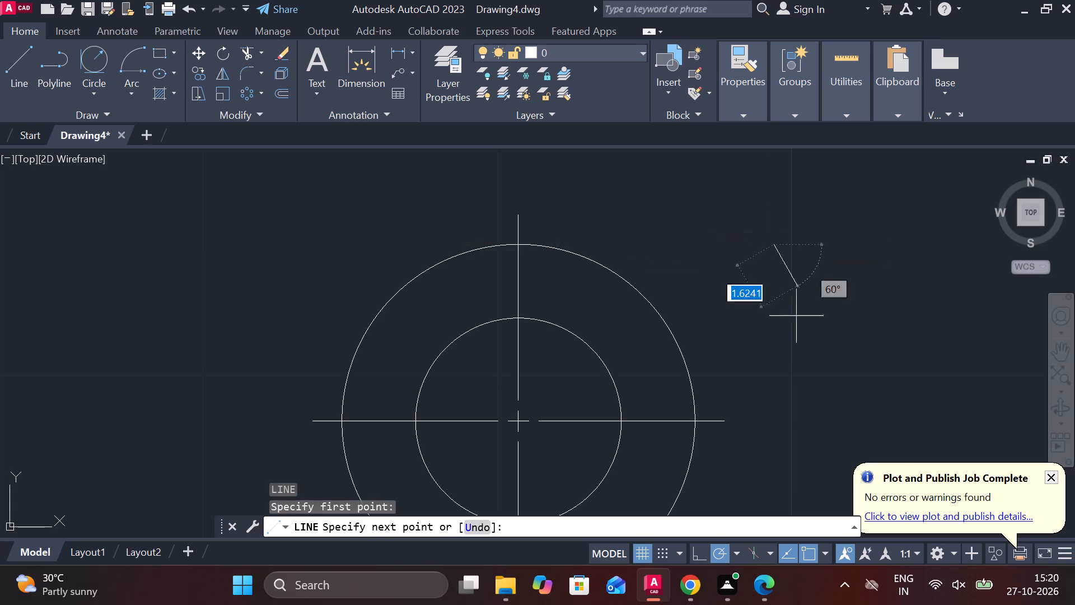
scroll(797, 333, down, 1)
middle_drag(803, 366, 782, 266)
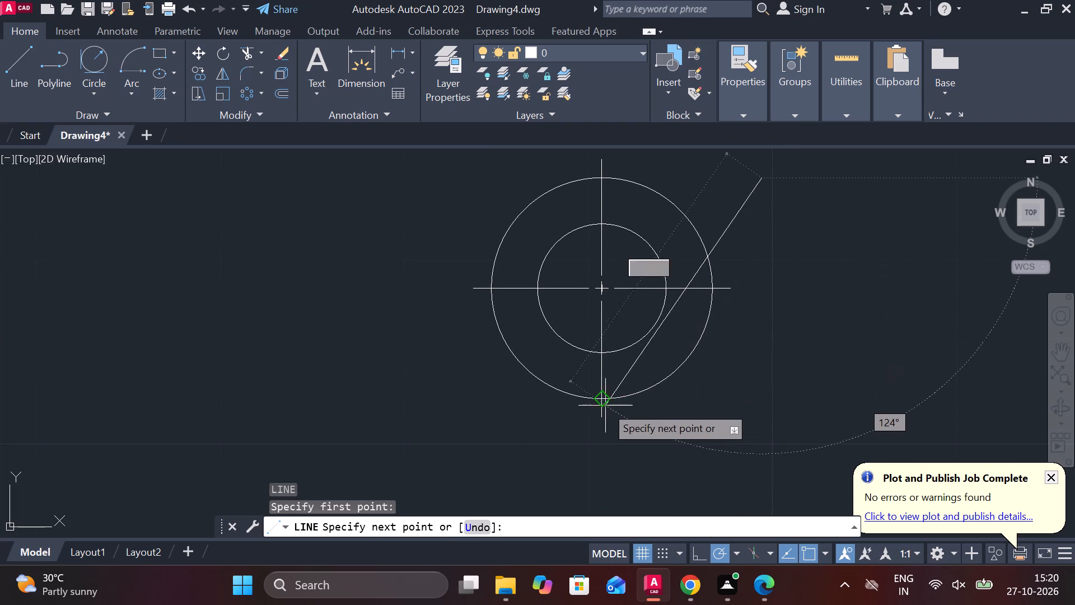
click(760, 388)
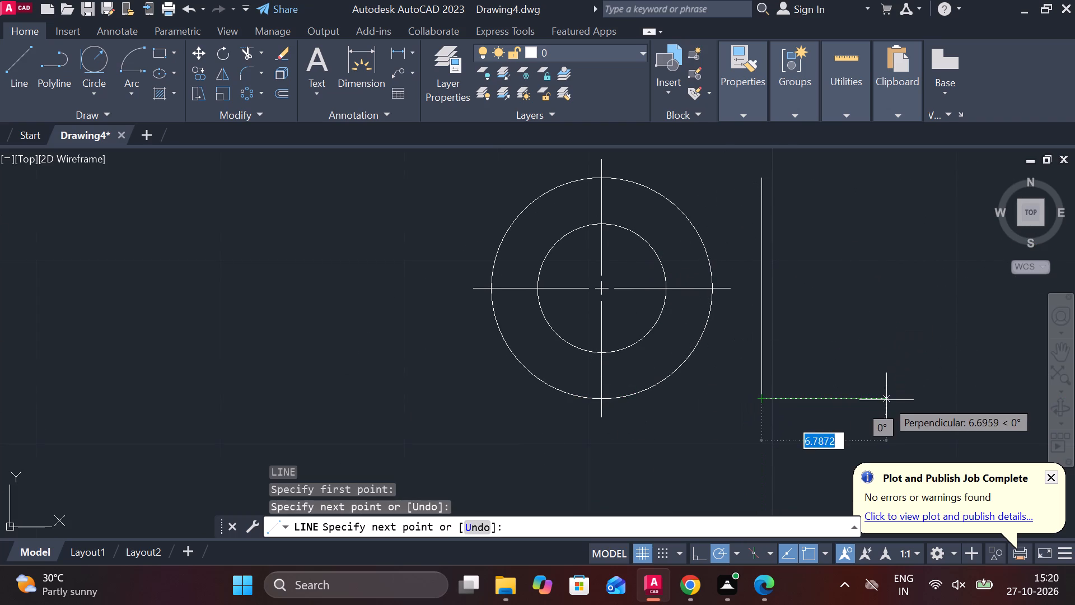
text(3)
key(space)
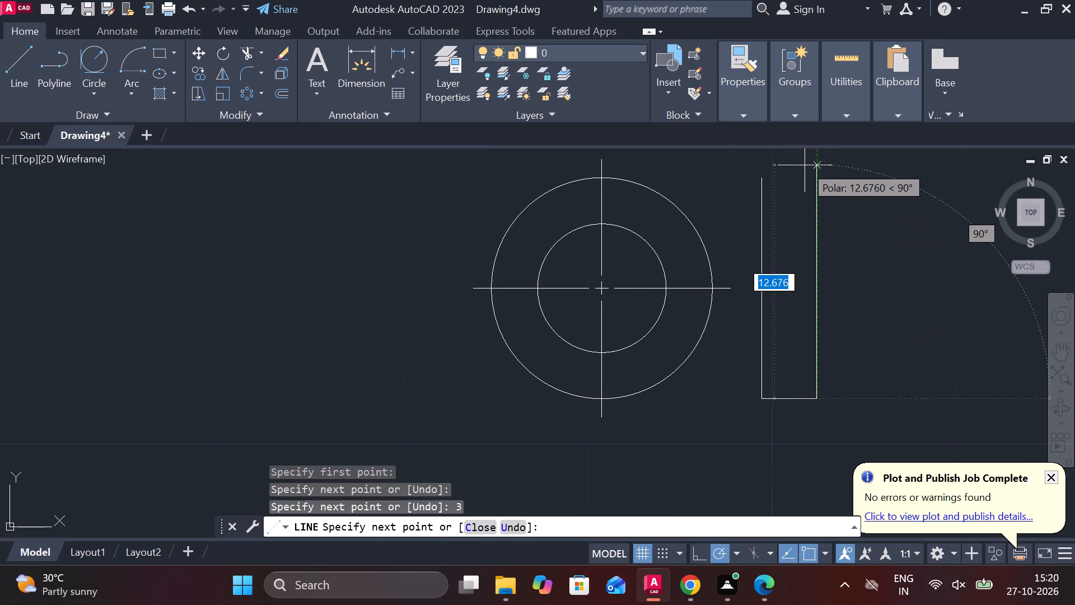
text(12)
key(space)
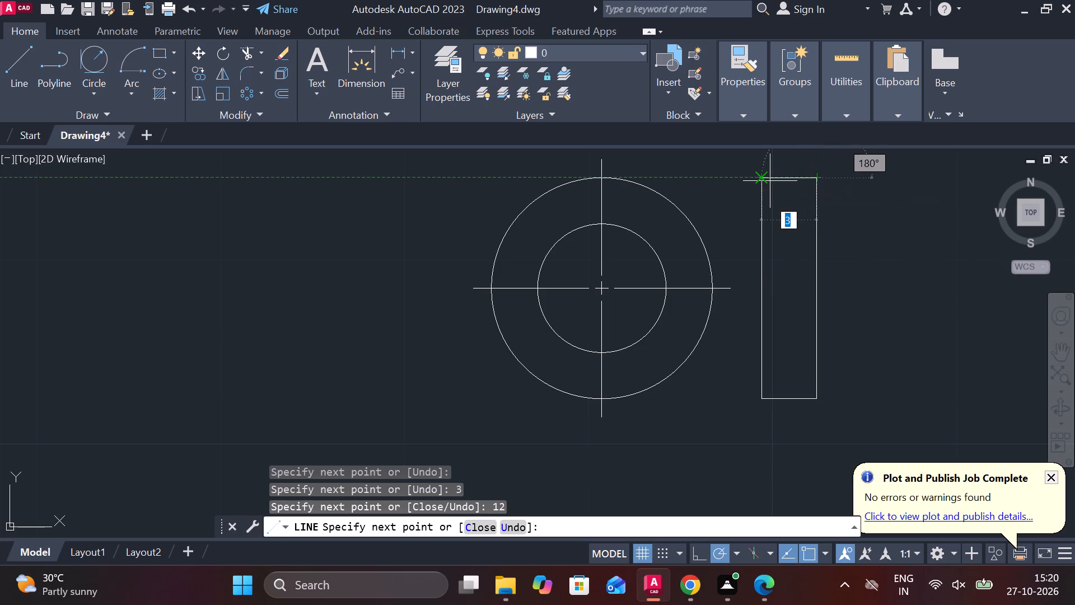
click(770, 181)
key(Escape)
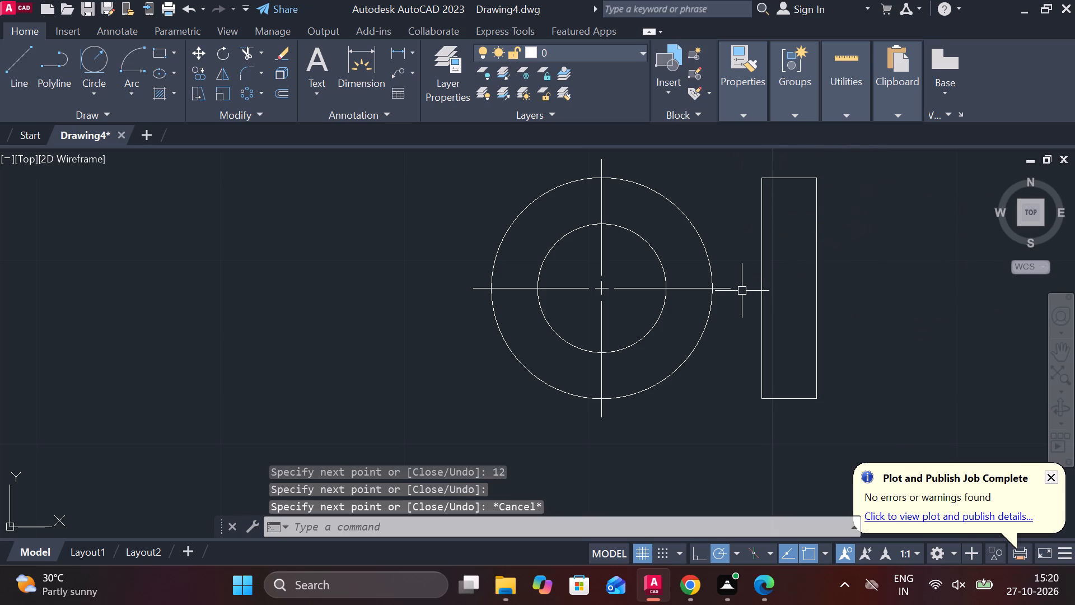
Stretch the center mark's horizontal line through and slightly past the far side of the rectangle.
click(731, 289)
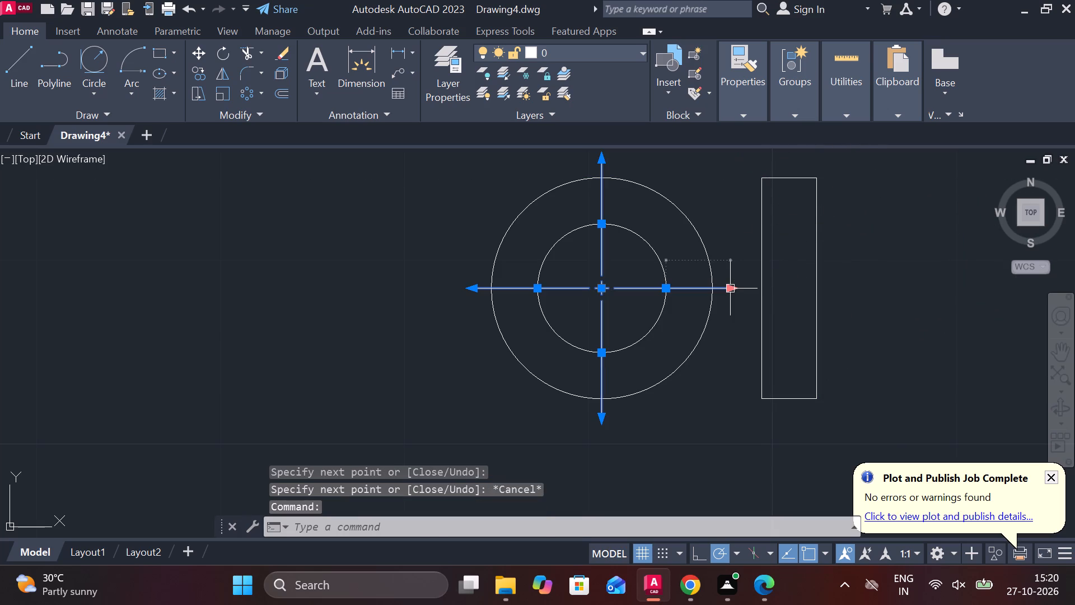
click(733, 285)
click(858, 284)
key(Escape)
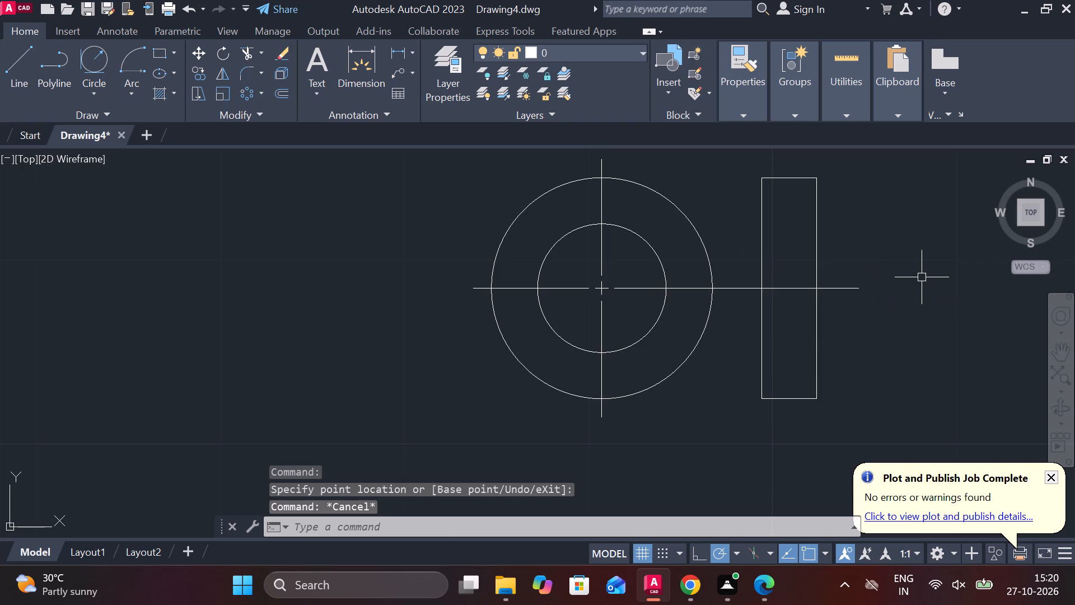
Draw two horizontal projection lines across the rectangle, level with the inner circle's top and bottom quadrants.
middle_drag(922, 283, 828, 304)
key(l)
key(Return)
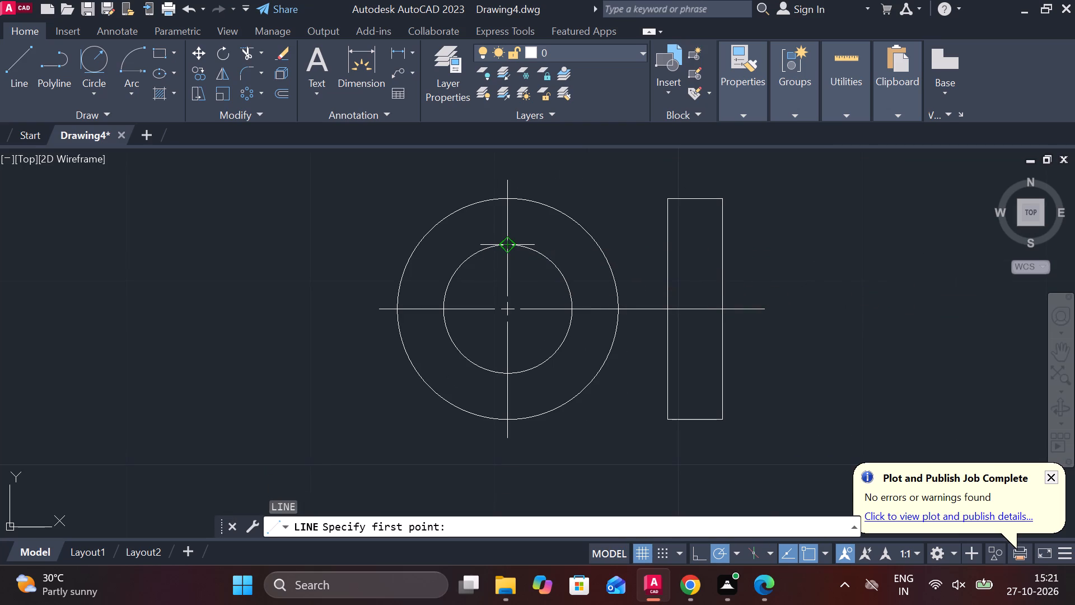
click(557, 241)
click(770, 234)
key(Escape)
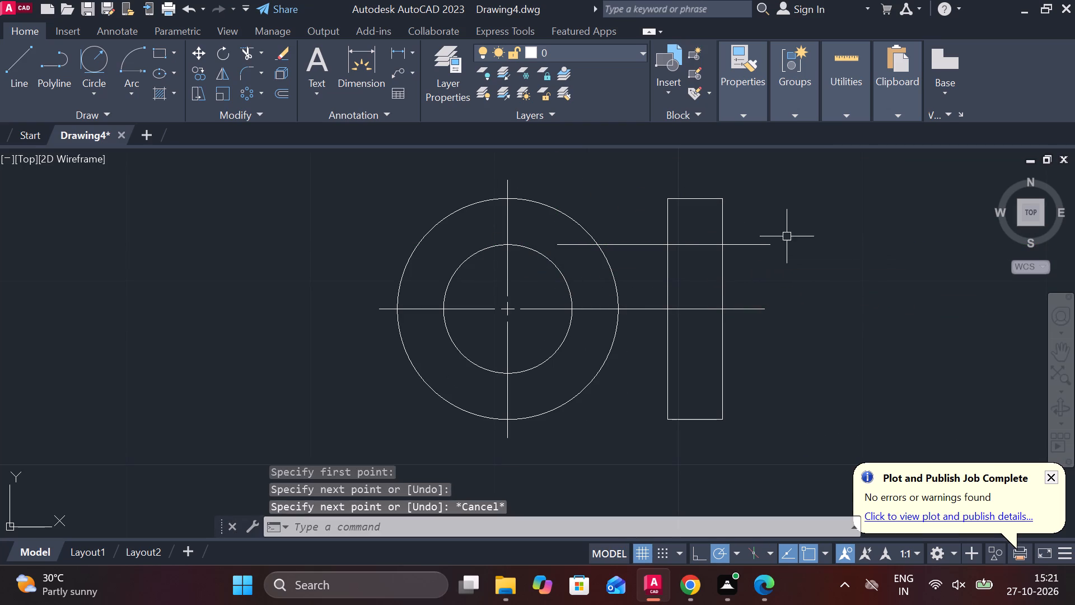
key(space)
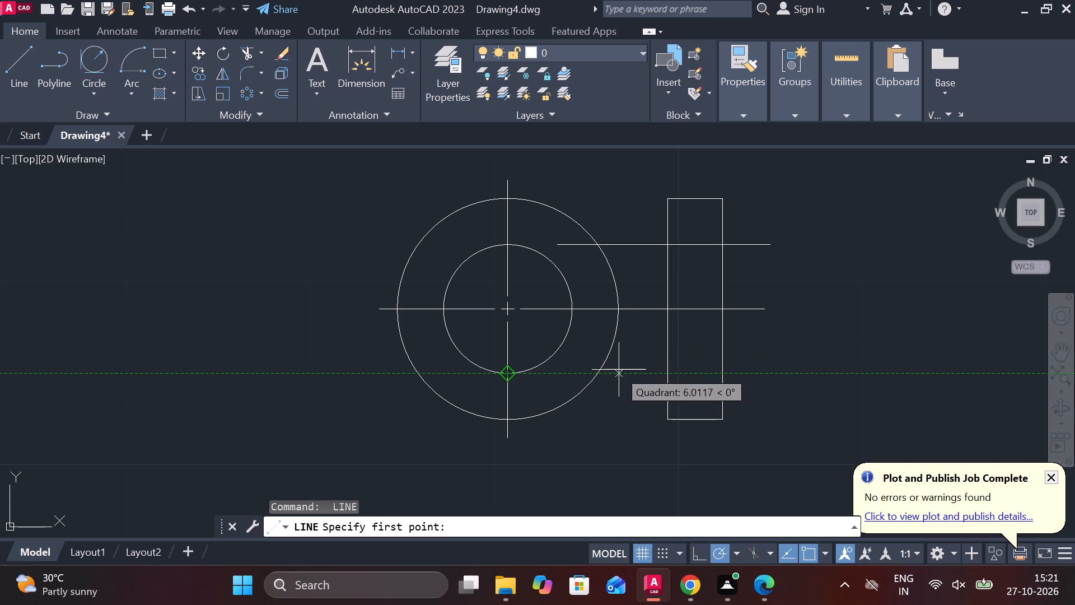
click(620, 370)
click(776, 364)
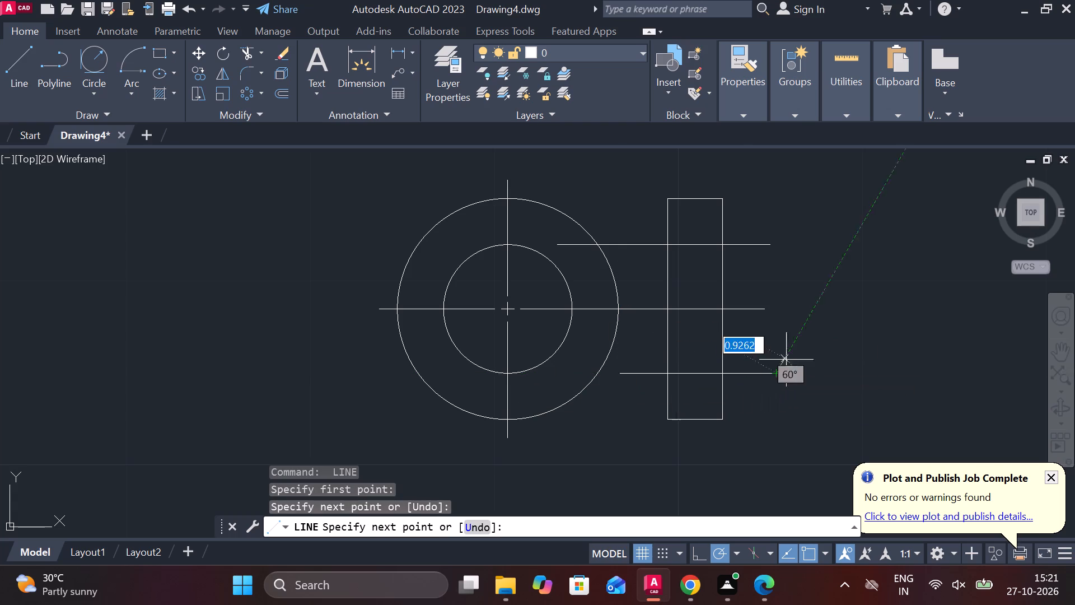
key(Escape)
Trim both projection lines to the rectangle's vertical edges, erasing the leftover segment inside the outer circle.
text(TR)
key(space)
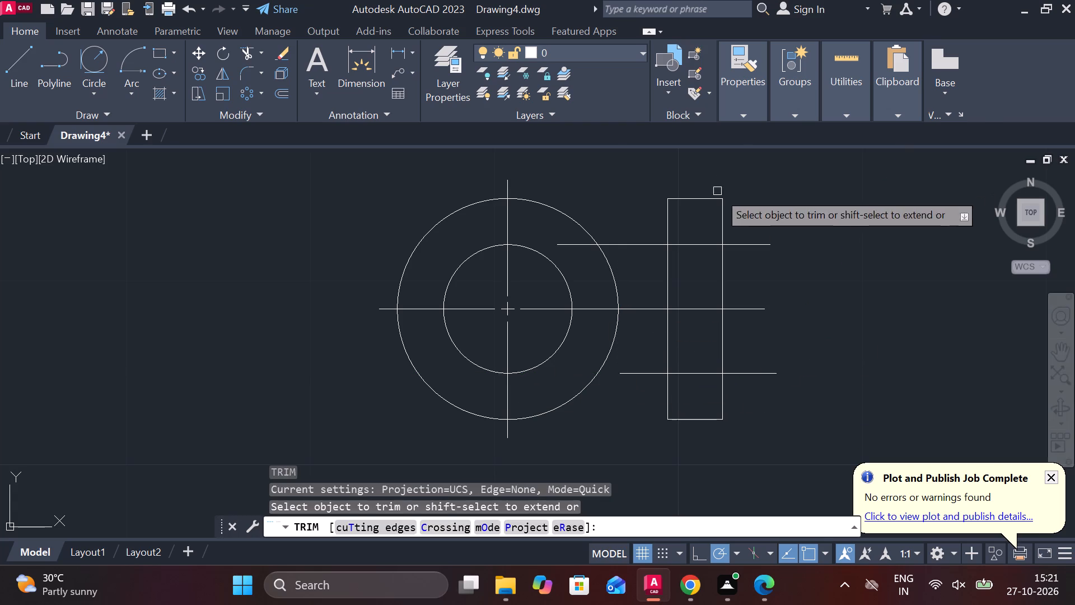
drag(739, 213, 745, 268)
drag(626, 215, 651, 287)
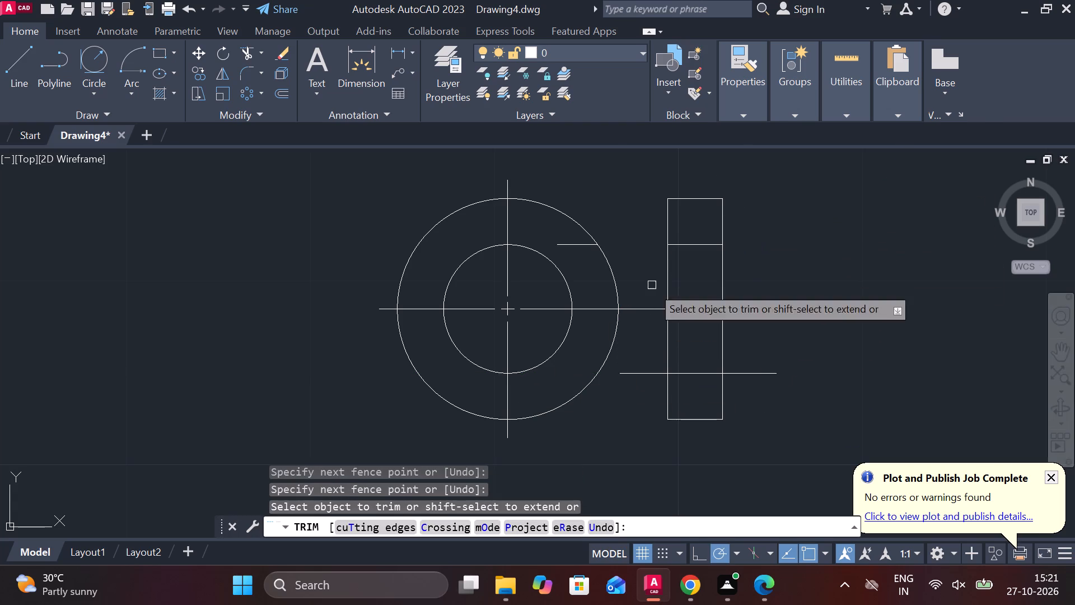
drag(649, 352, 648, 408)
click(742, 378)
key(Escape)
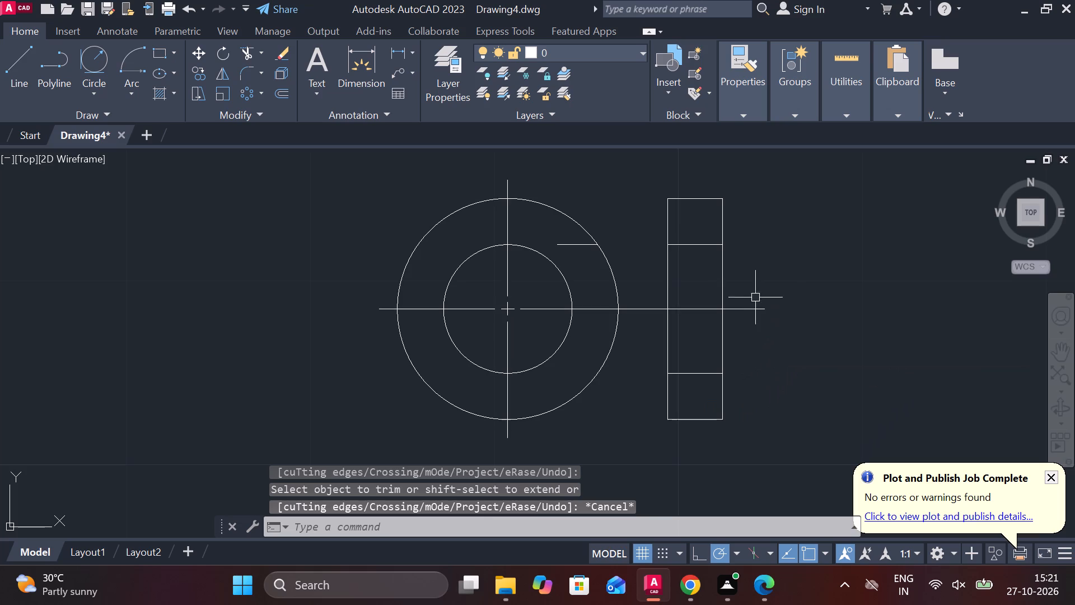
click(576, 244)
text(E)
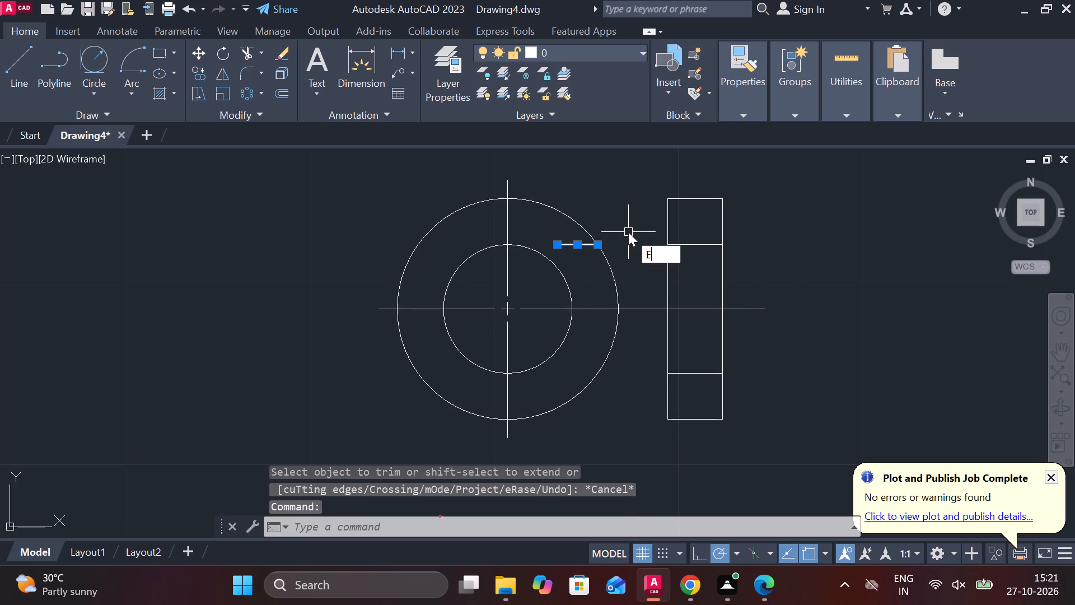
key(space)
Change the linetype of the two horizontal hole lines inside the rectangle to DASHED.
click(698, 248)
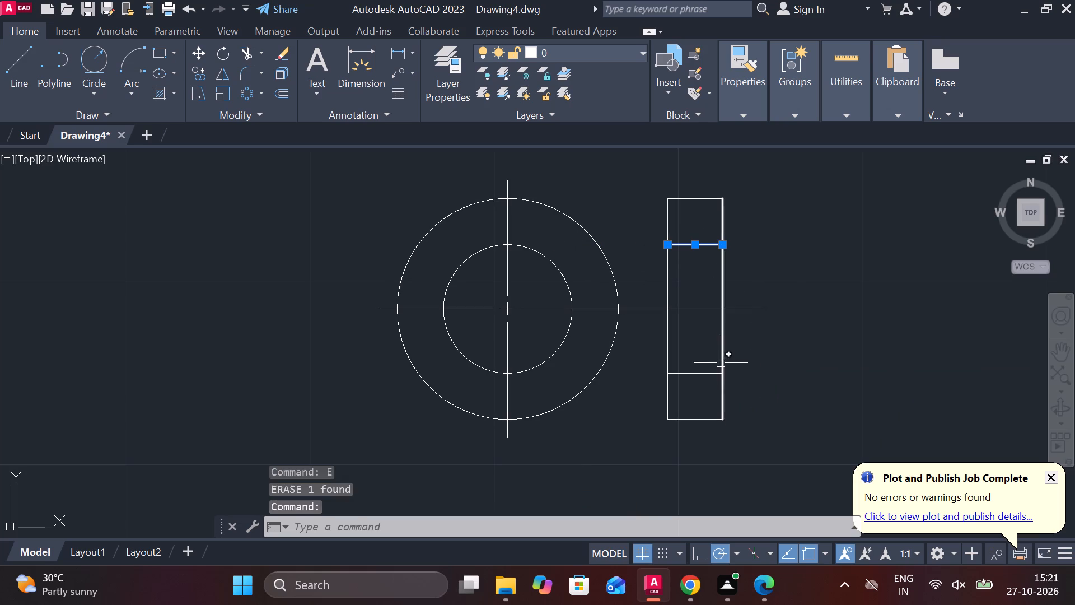
click(705, 378)
click(746, 112)
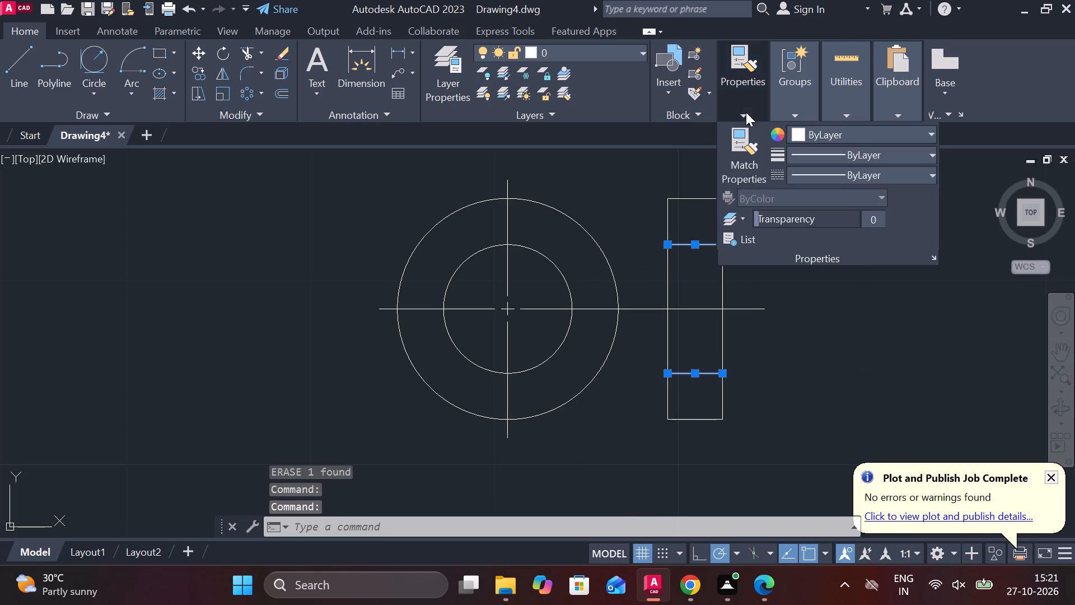
click(860, 175)
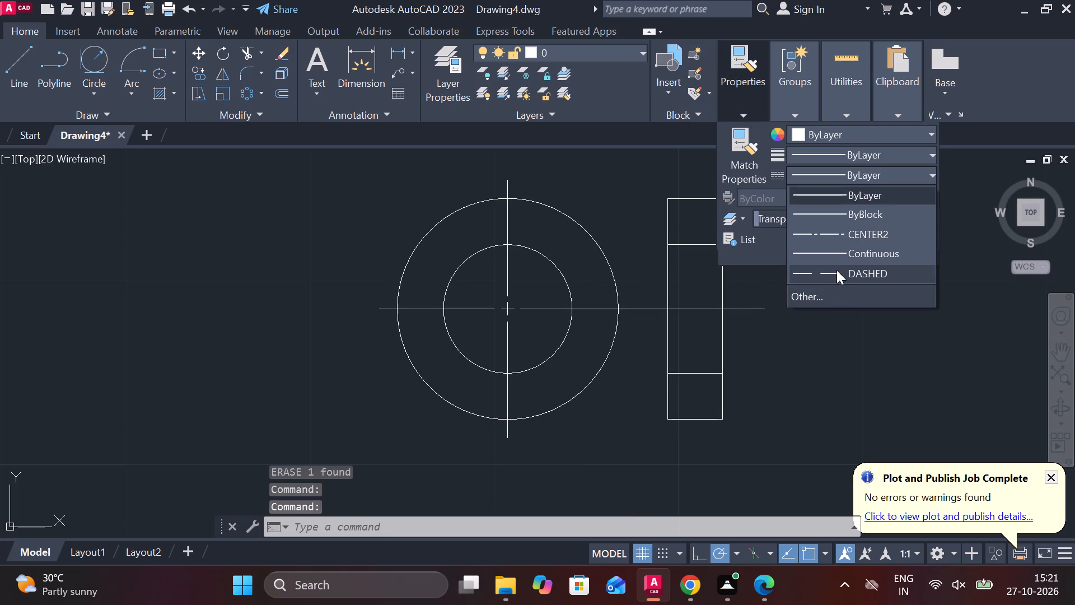
click(836, 270)
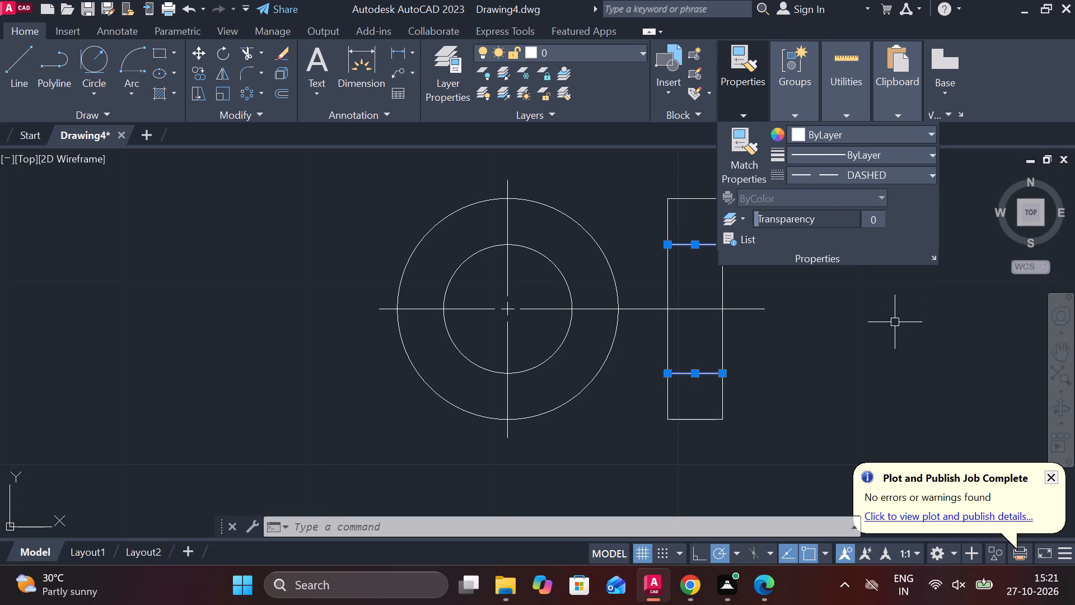
click(858, 250)
Set both the linetype global scale factor and the current object scale to 0.2.
click(890, 167)
click(820, 292)
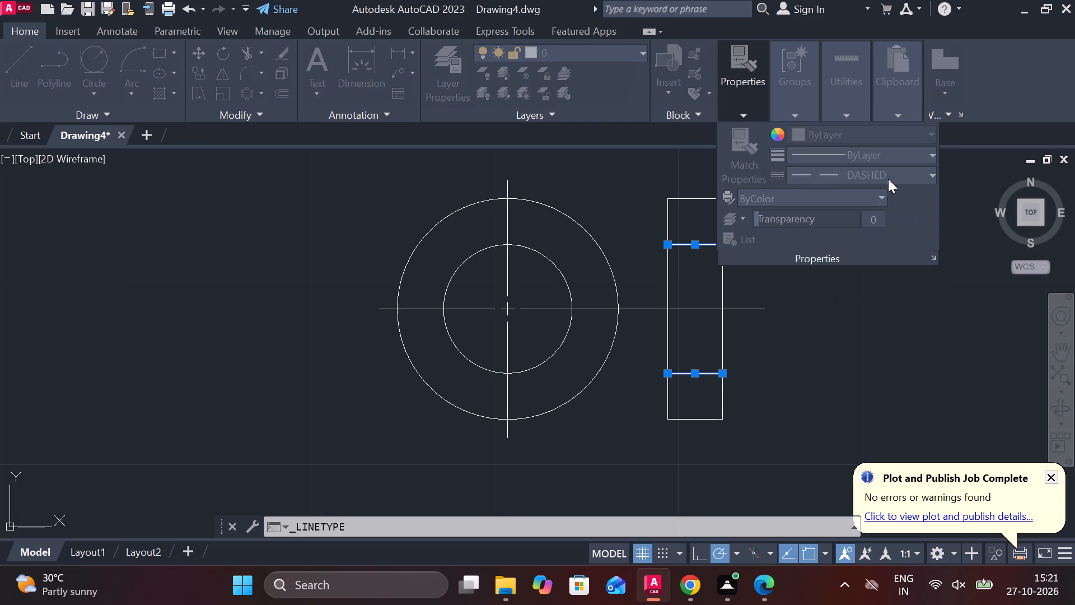
drag(731, 359, 635, 346)
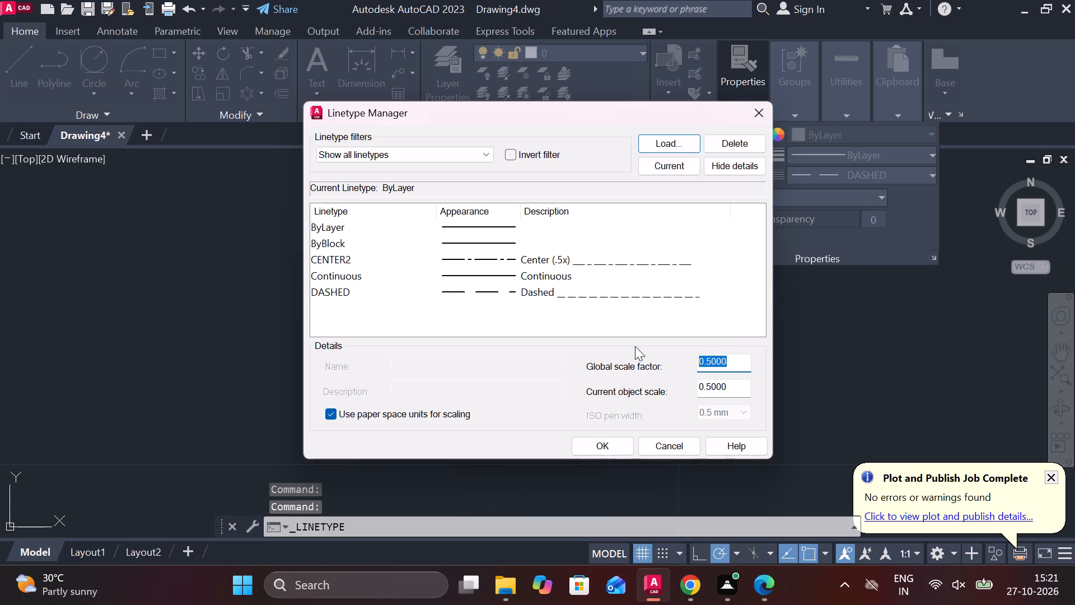
key(period)
key(2)
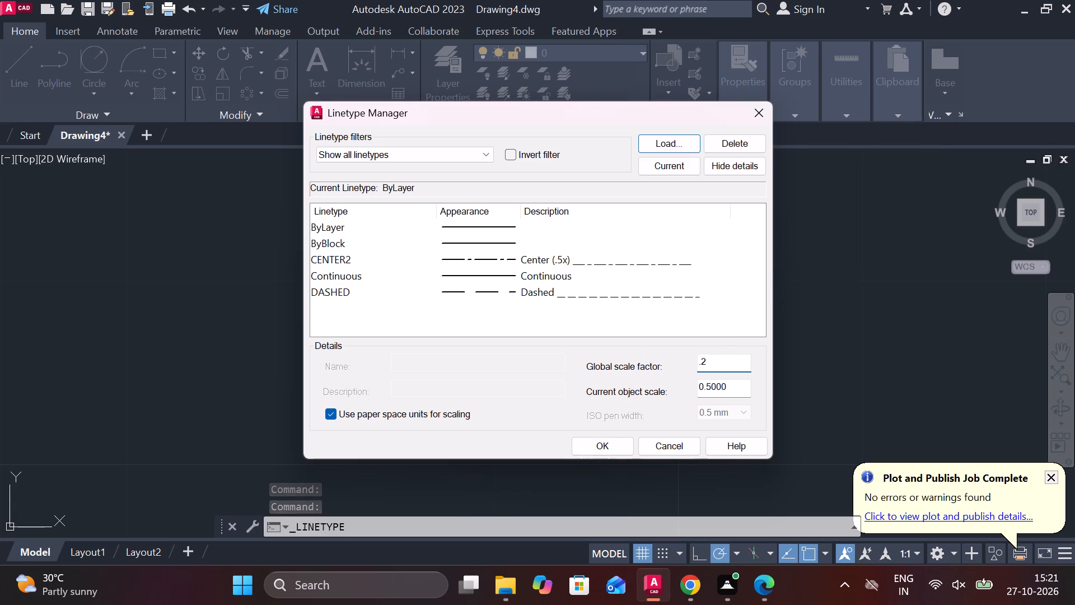
drag(728, 385, 672, 382)
text(.2)
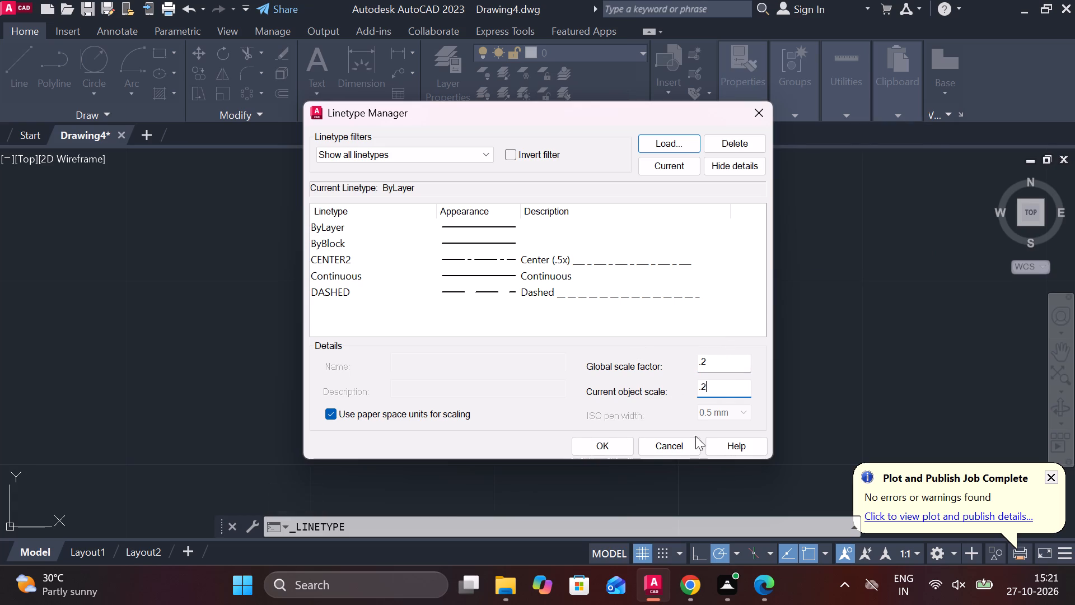
click(629, 443)
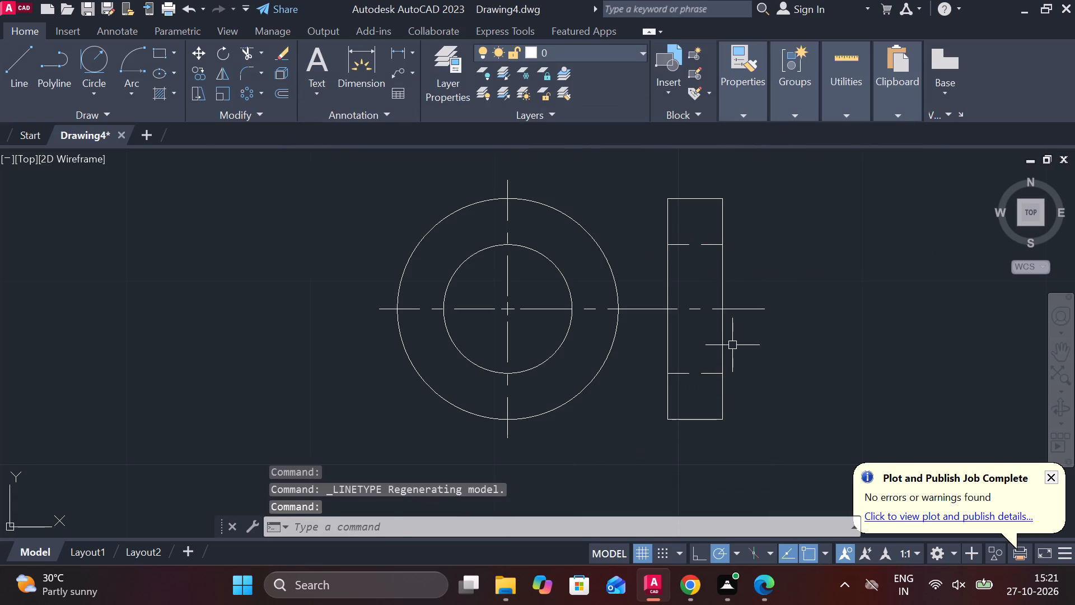
scroll(732, 345, down, 2)
key(Escape)
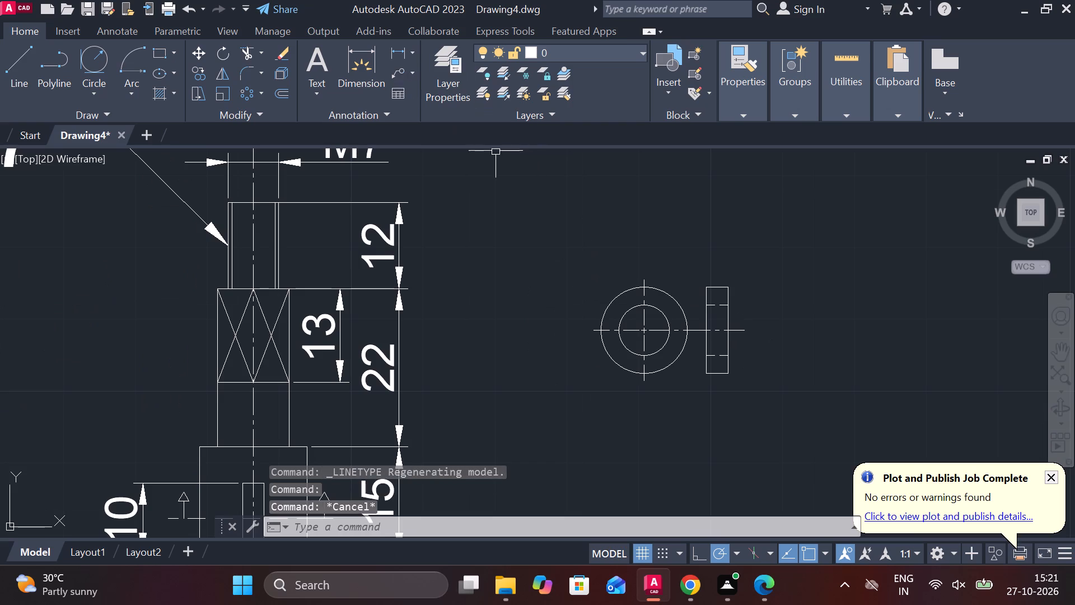
Add a horizontal linear dimension for the rectangle's width, placed above its top edge.
click(402, 52)
scroll(768, 320, up, 2)
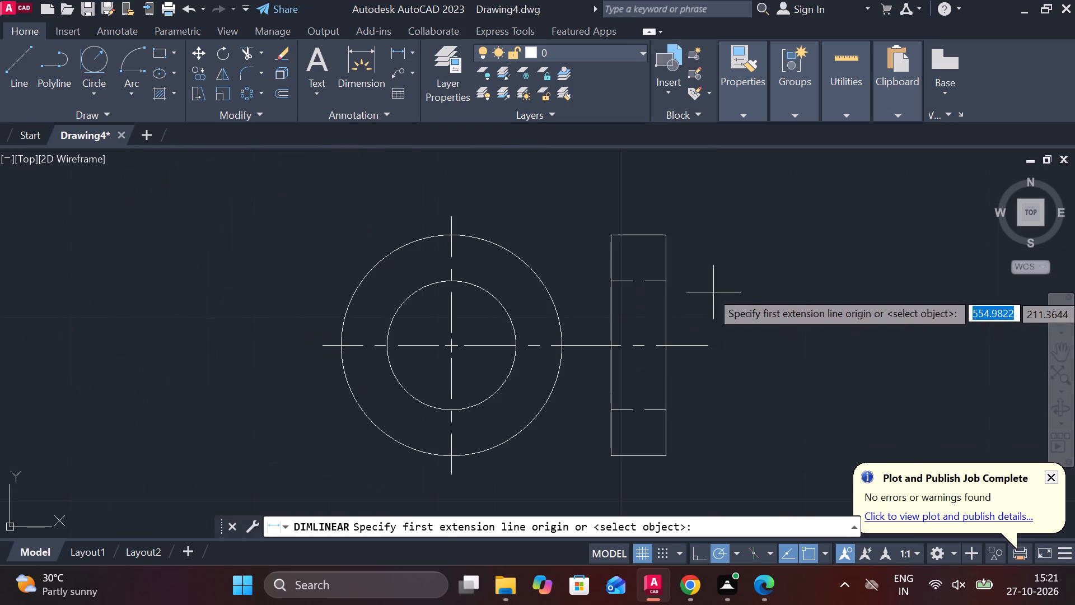
click(609, 245)
click(671, 243)
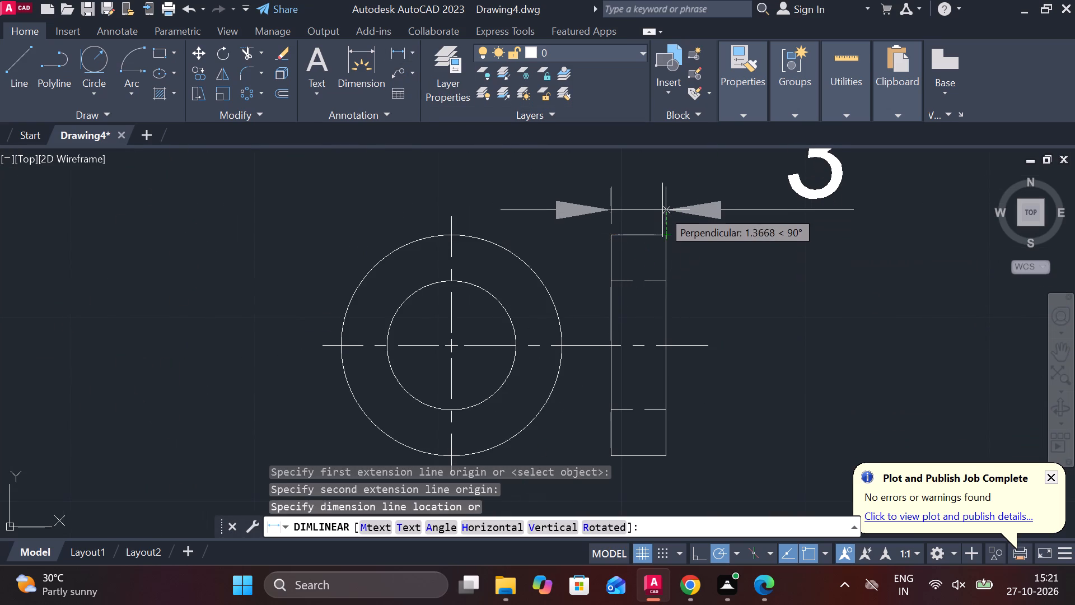
click(663, 196)
Add a vertical linear dimension for the rectangle's full height, placed to its right.
key(space)
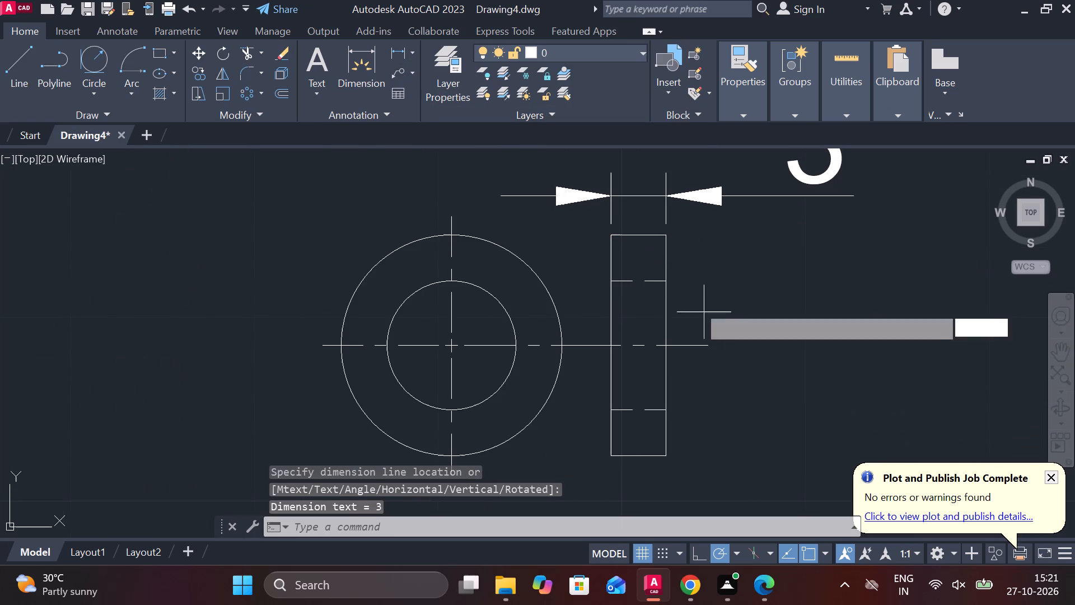
click(661, 236)
click(667, 451)
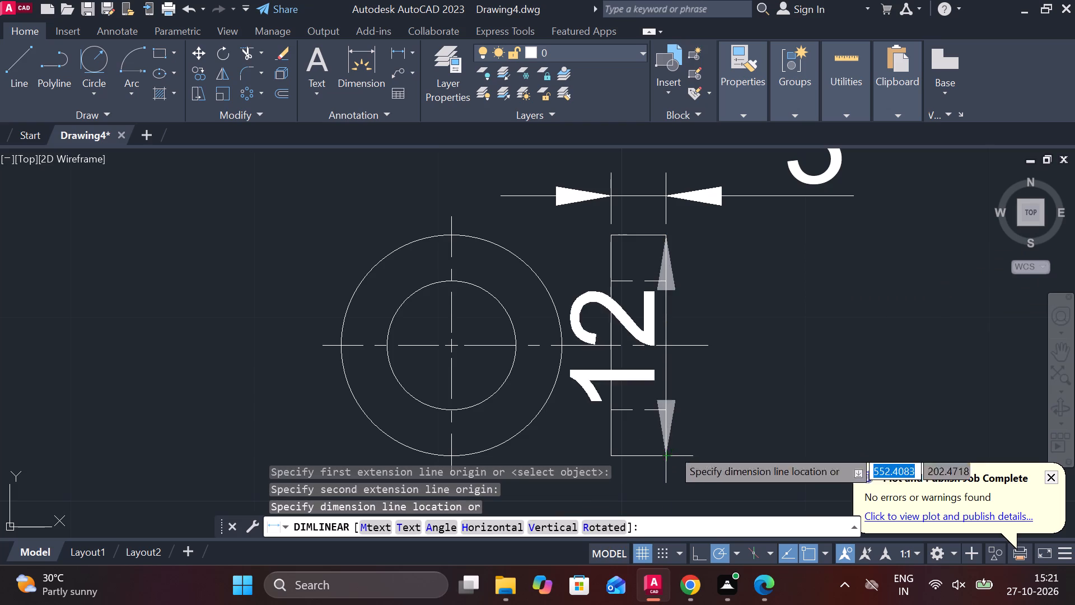
click(804, 379)
Add a diameter symbol in front of the 12 dimension on the ring's rectangular side view.
double_click(770, 314)
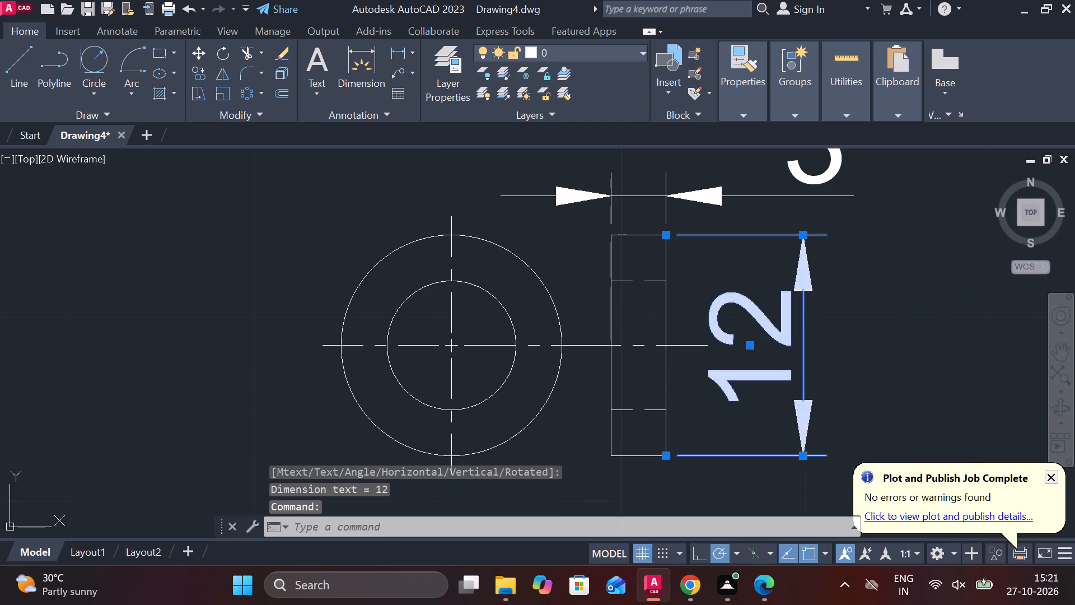
click(737, 94)
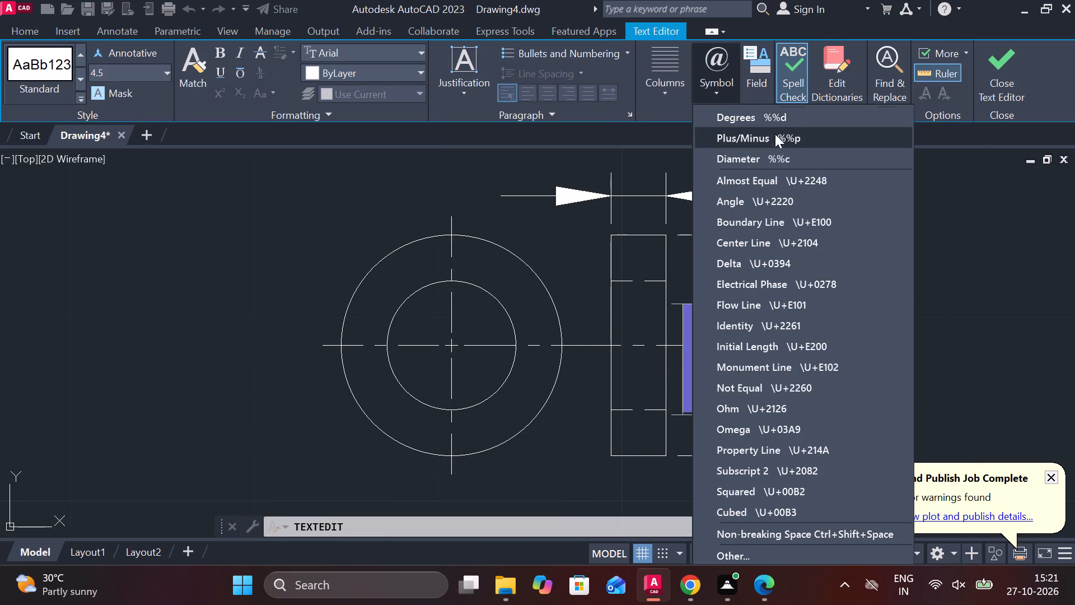
click(745, 150)
click(1006, 81)
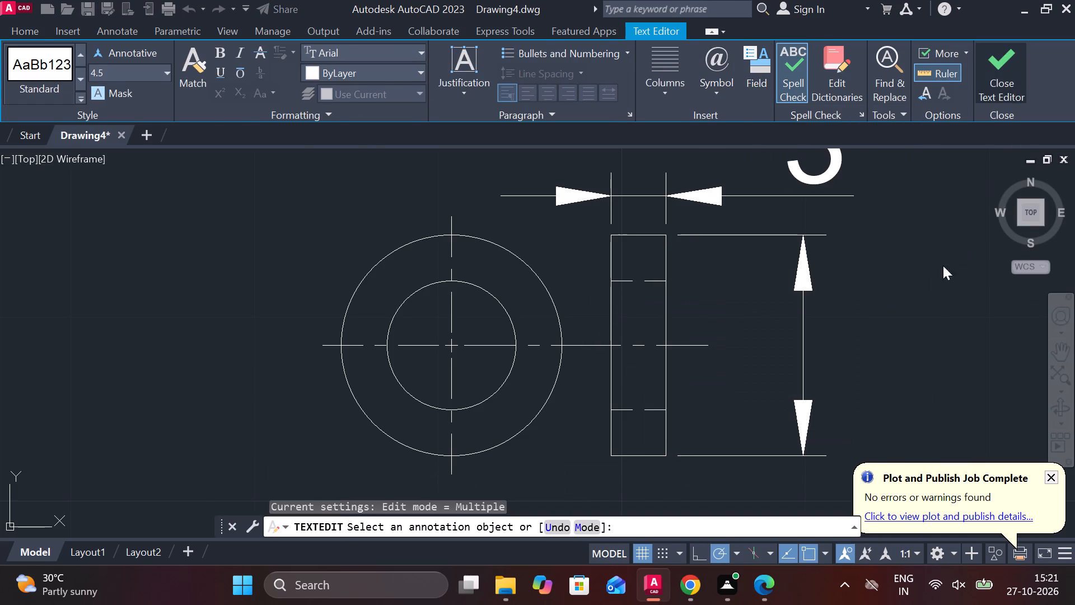
scroll(926, 292, down, 2)
middle_drag(908, 327, 831, 294)
key(Escape)
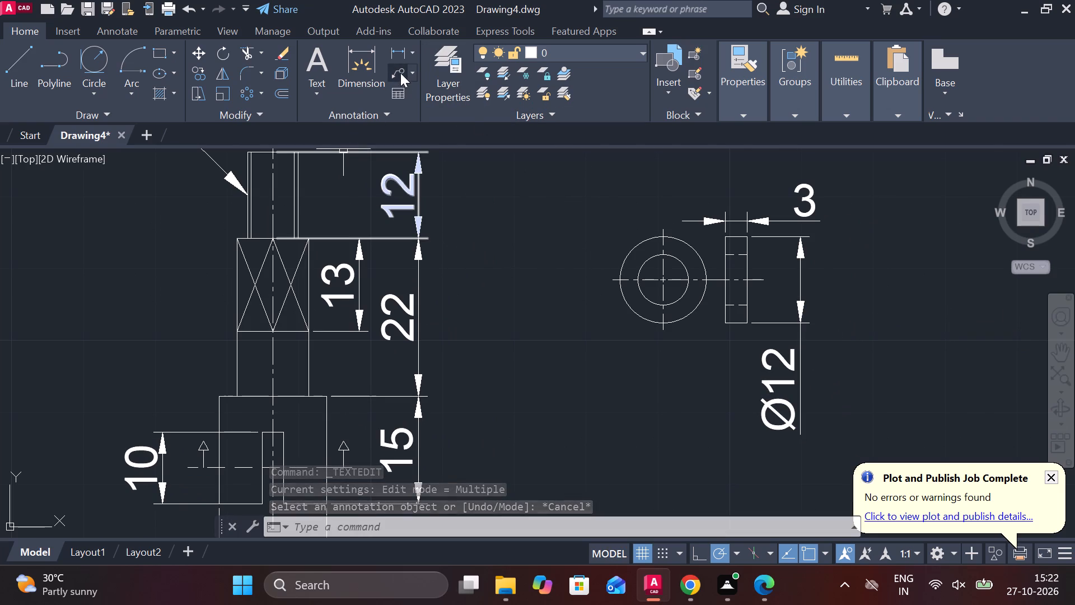
Add a diameter dimension to the ring's inner circle, placed below and to the left of the circular view.
click(410, 55)
click(430, 253)
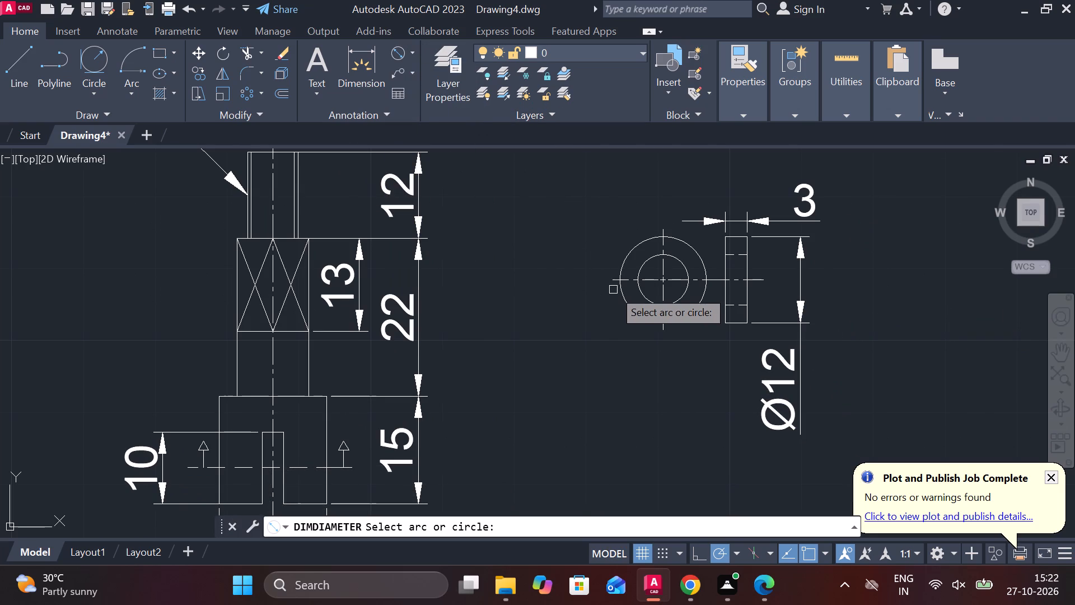
click(649, 305)
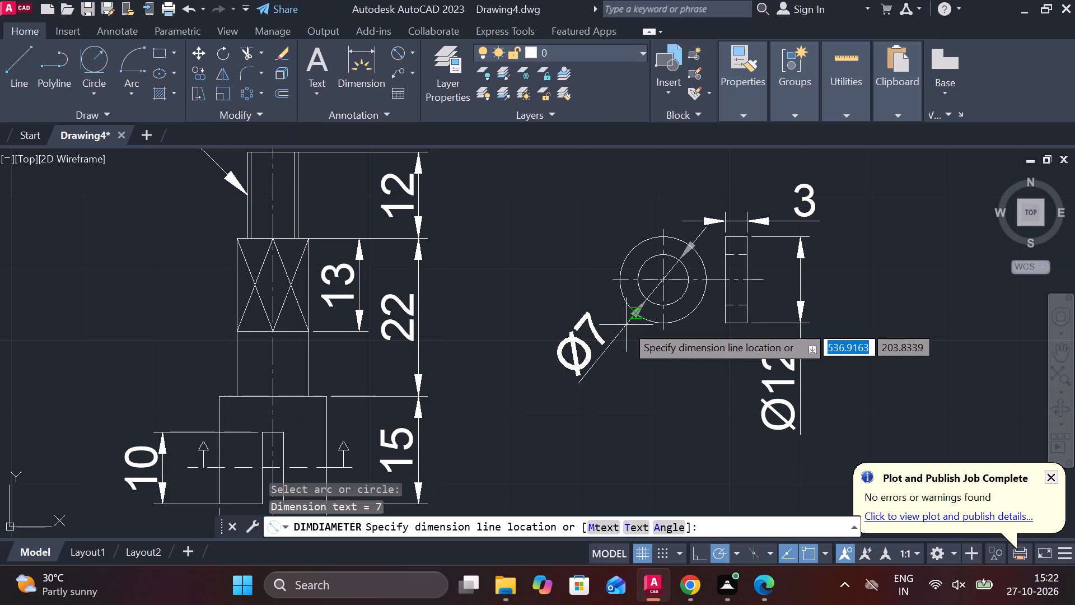
click(626, 340)
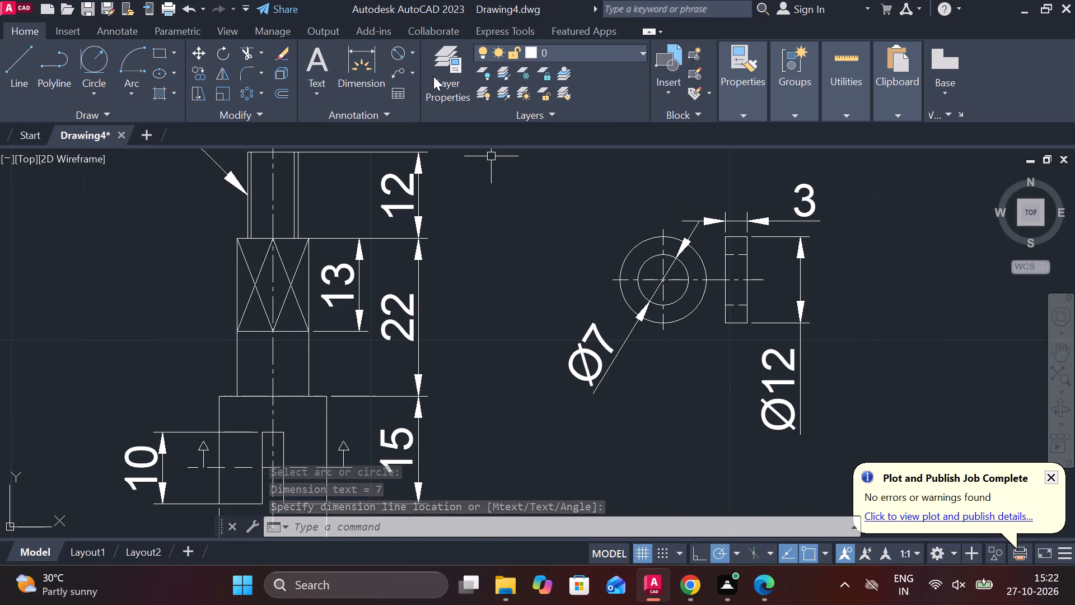
Add a multileader from the ring's outer circle toward the upper left, with the label 9 at text height 15.
click(396, 75)
click(647, 246)
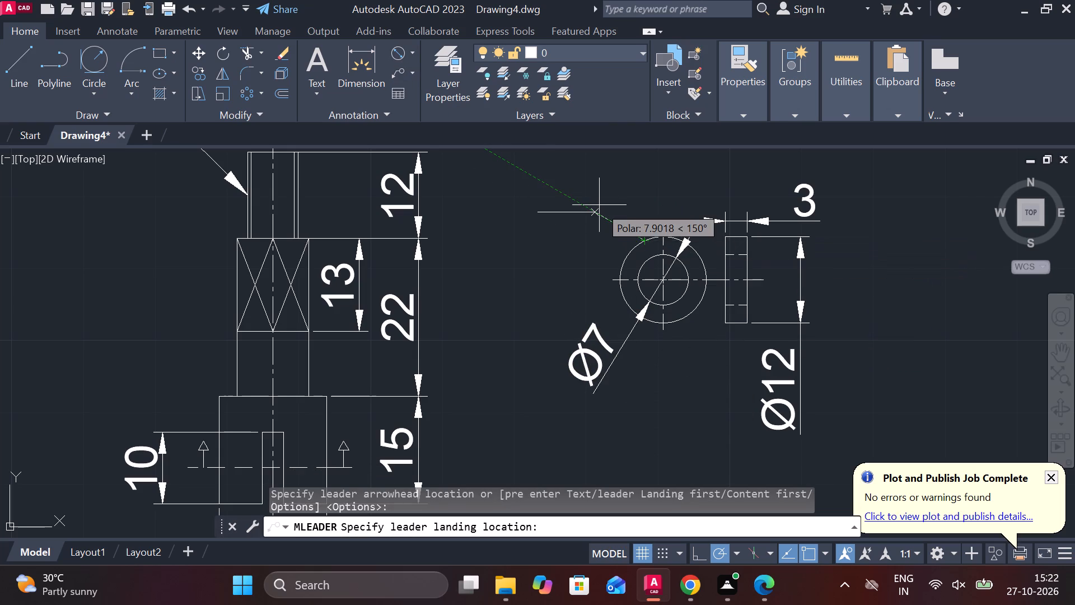
click(599, 205)
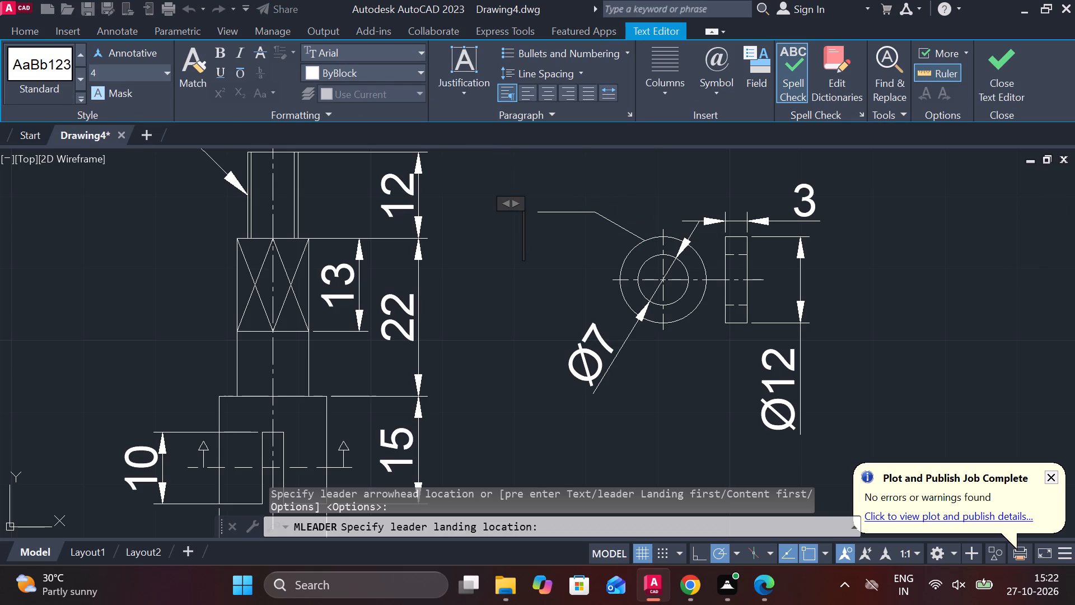
click(101, 72)
text(15)
key(Return)
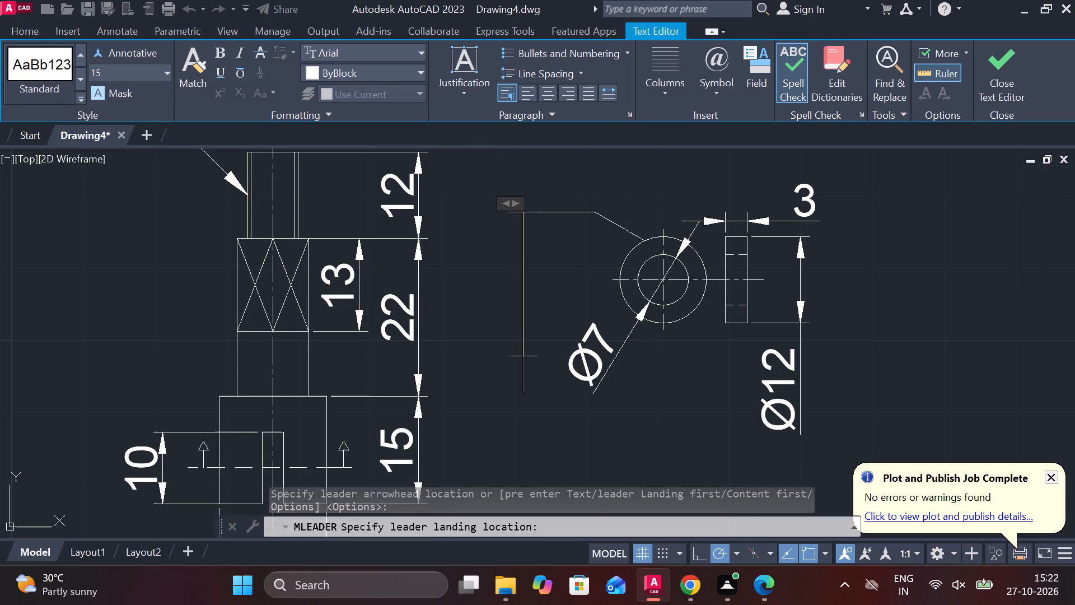
key(9)
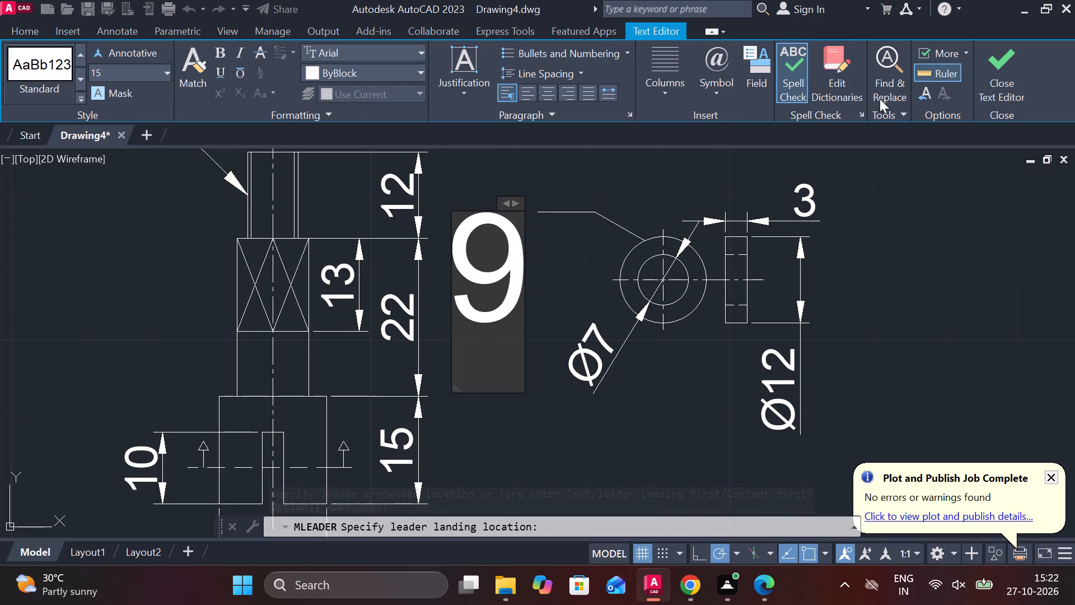
click(1003, 72)
Check label 7's text height and re-enter the ring's leader label as 9 with the text height set to 10.
scroll(669, 313, down, 2)
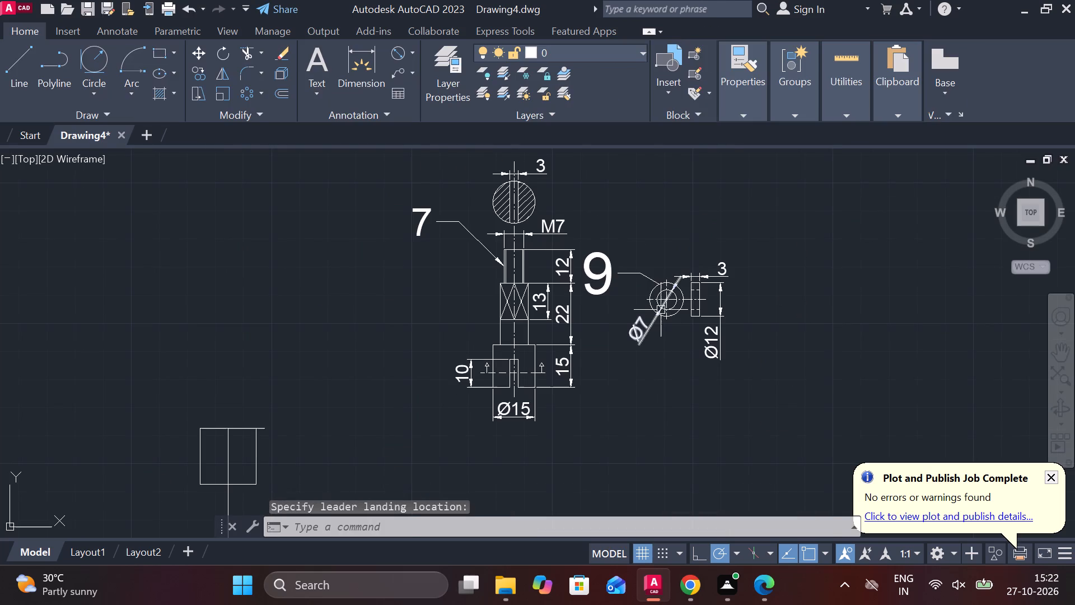
click(412, 210)
double_click(412, 210)
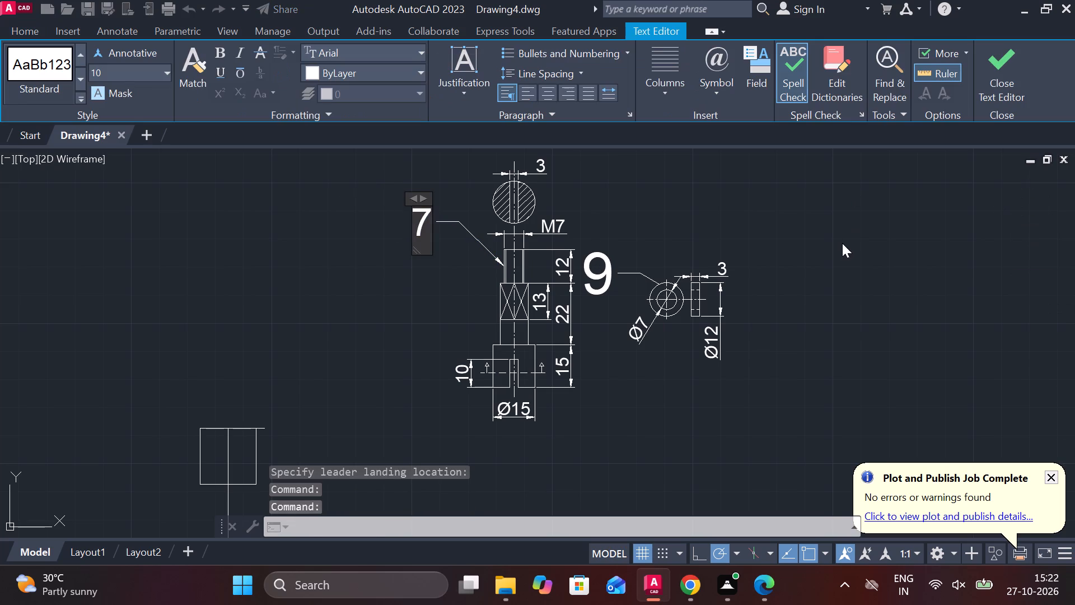
key(Escape)
triple_click(608, 269)
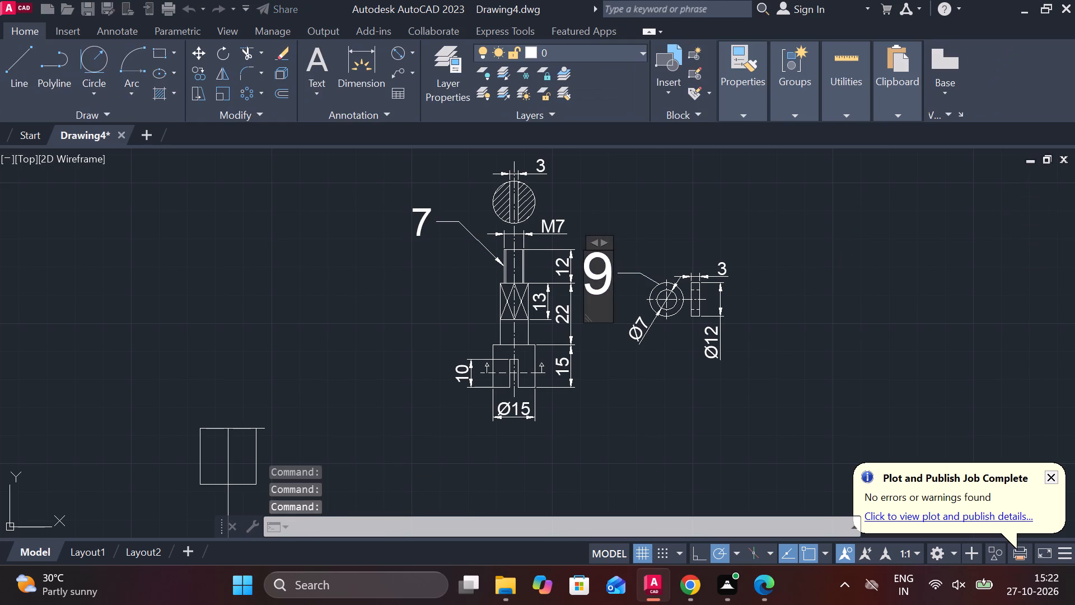
drag(608, 269, 587, 269)
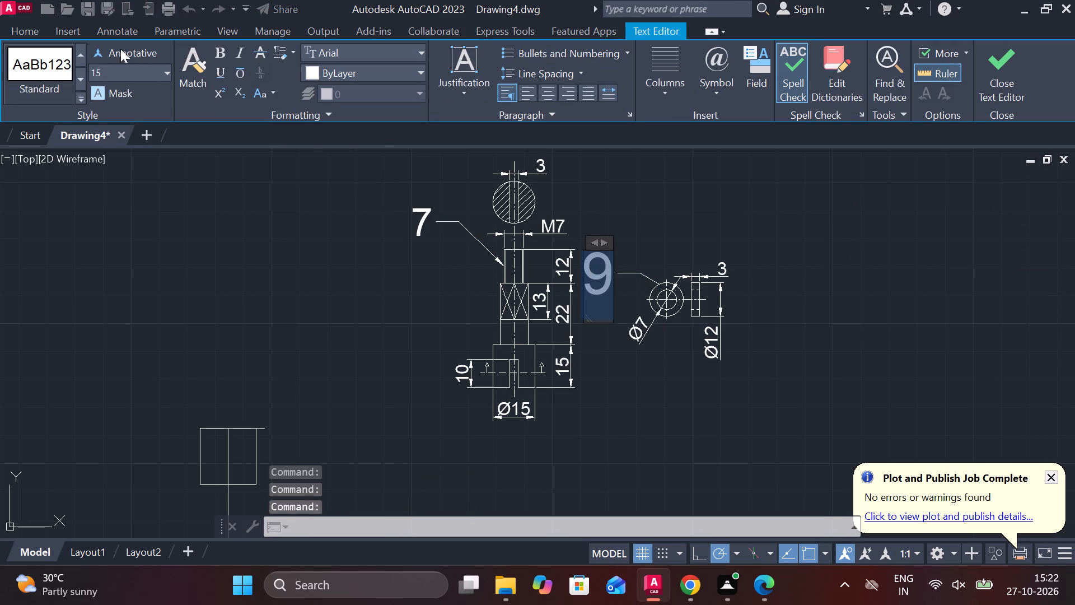
click(115, 68)
text(1P0)
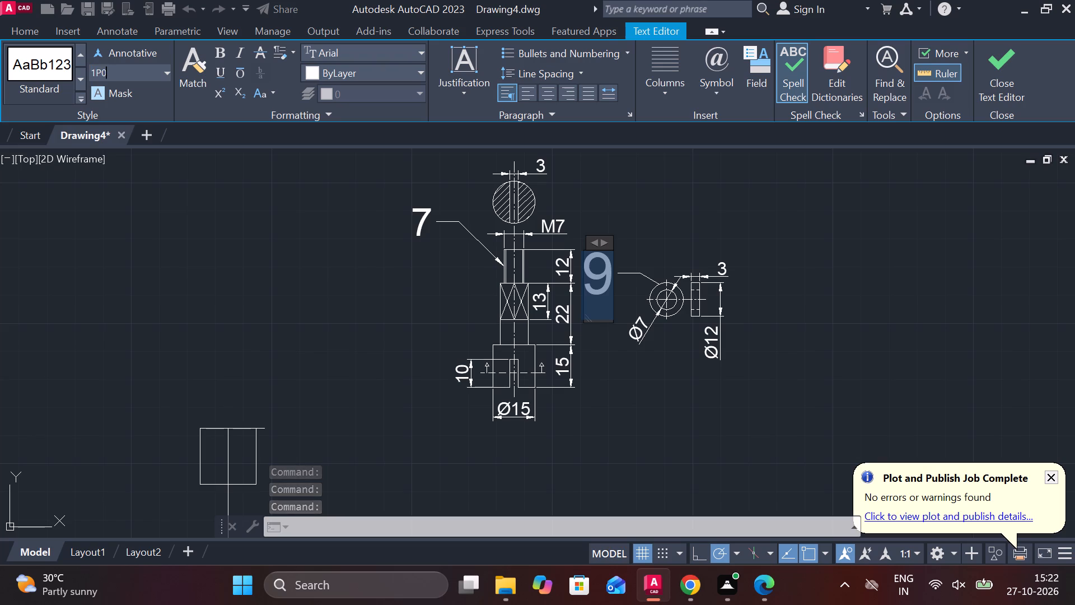
key(Return)
key(BackSpace)
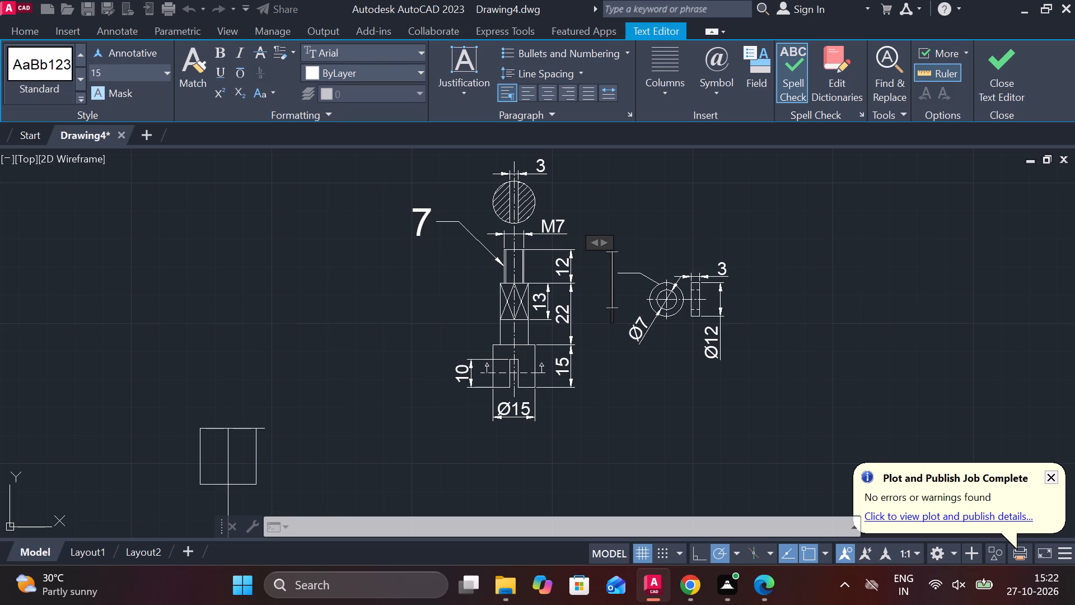
click(115, 70)
text(10)
key(Return)
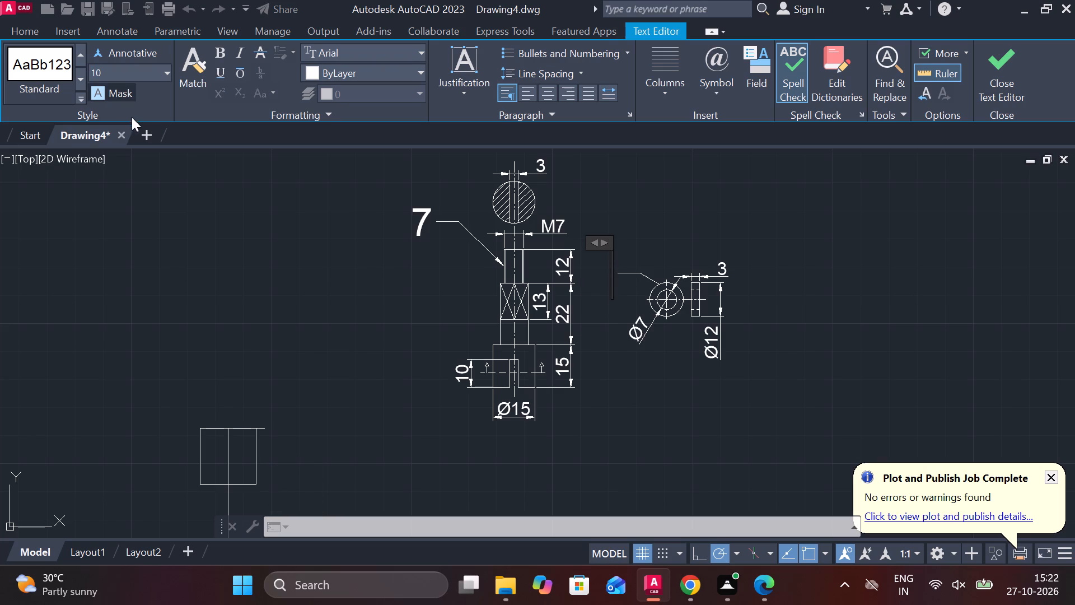
key(9)
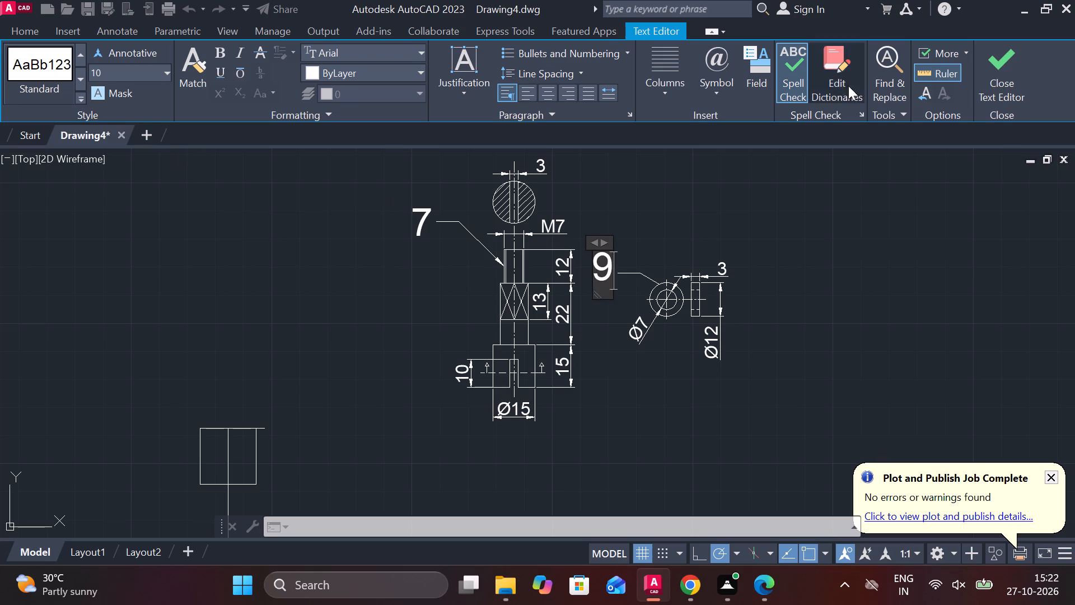
click(1015, 71)
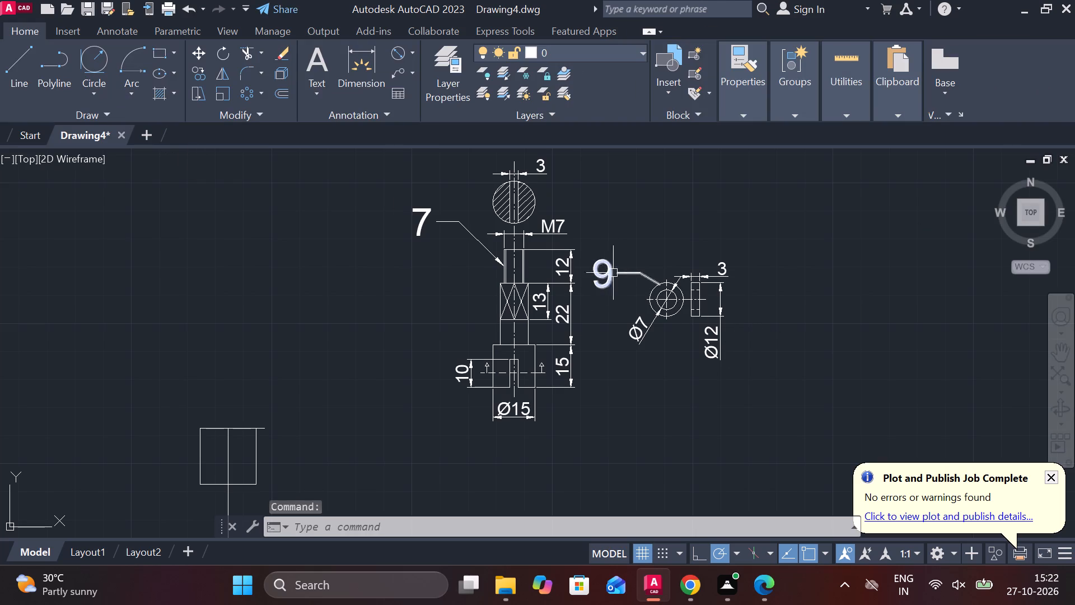
Move both ring views with their dimensions and leader upward and slightly left, beside the stepped part's hatched section.
click(592, 253)
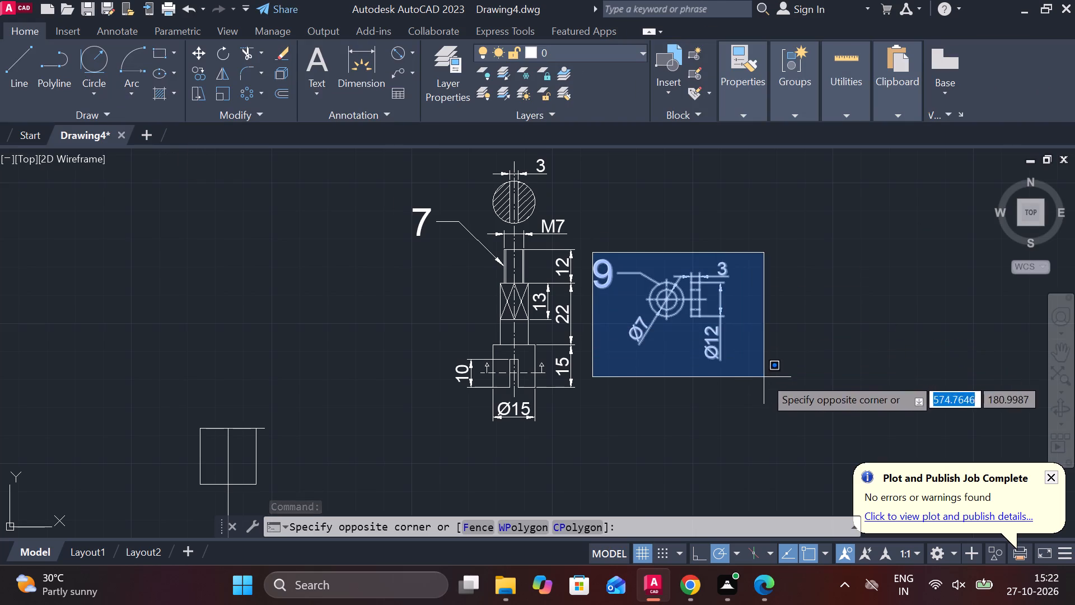
click(764, 377)
key(m)
key(Return)
click(766, 361)
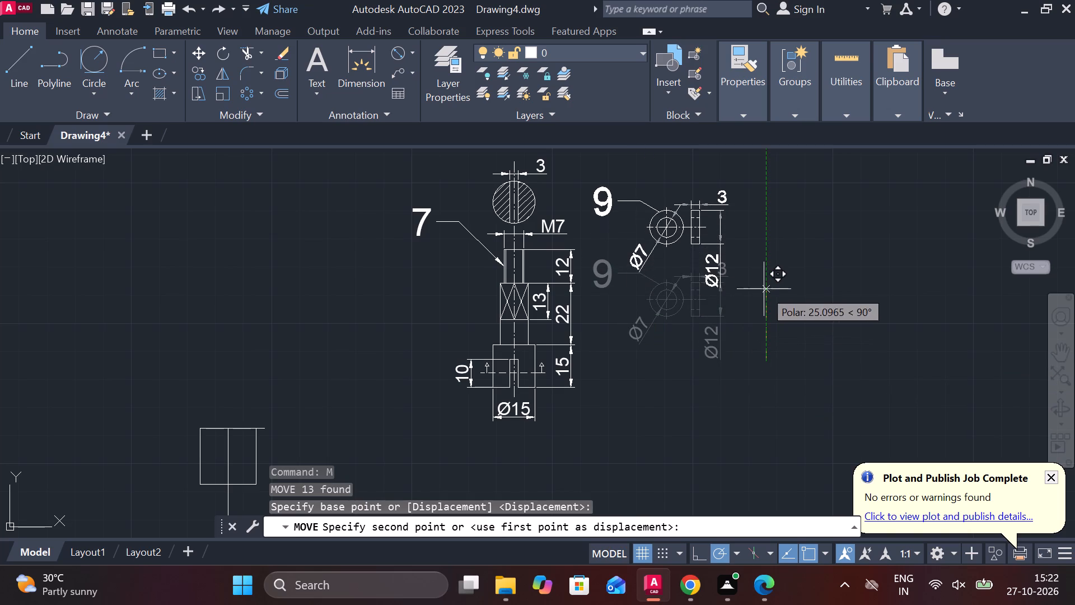
click(743, 280)
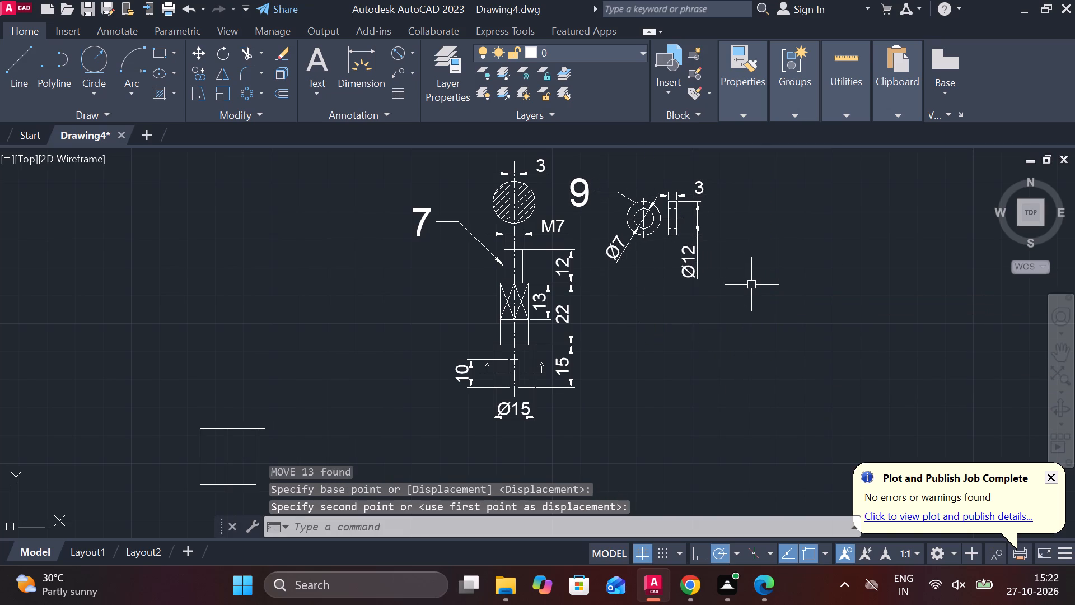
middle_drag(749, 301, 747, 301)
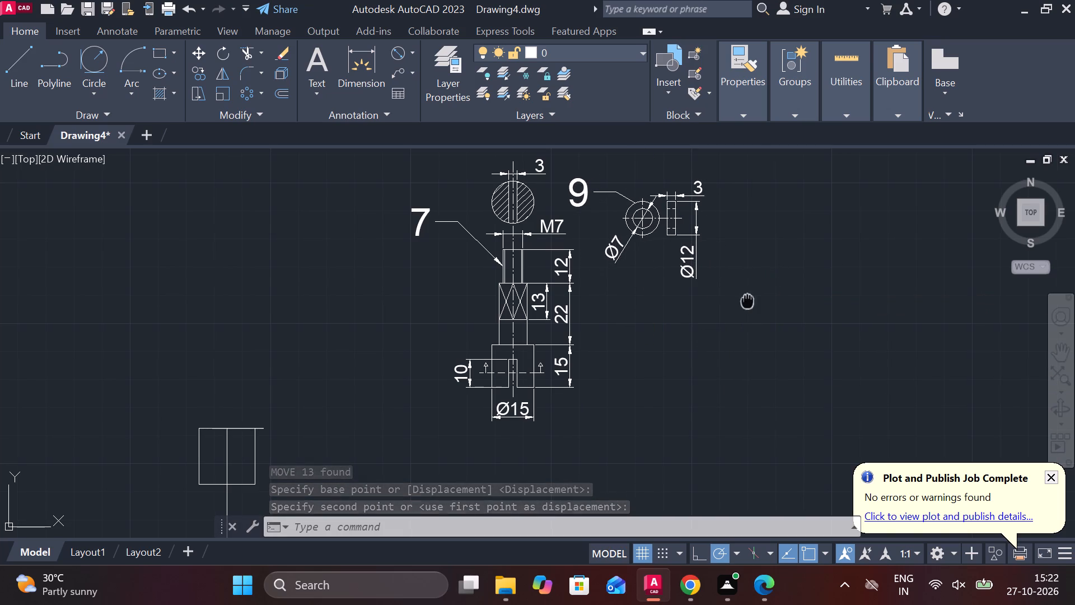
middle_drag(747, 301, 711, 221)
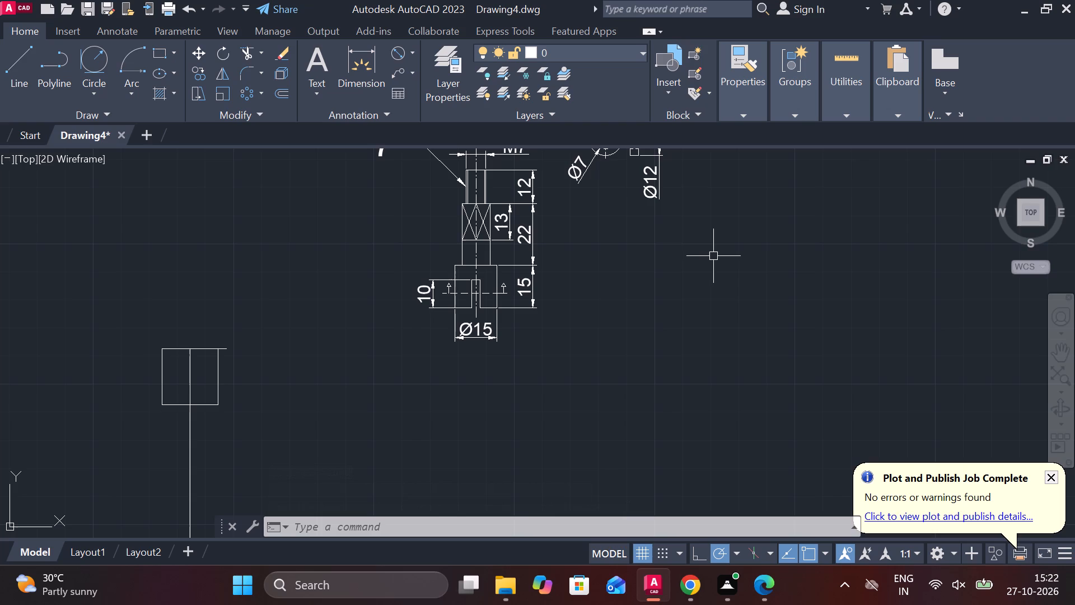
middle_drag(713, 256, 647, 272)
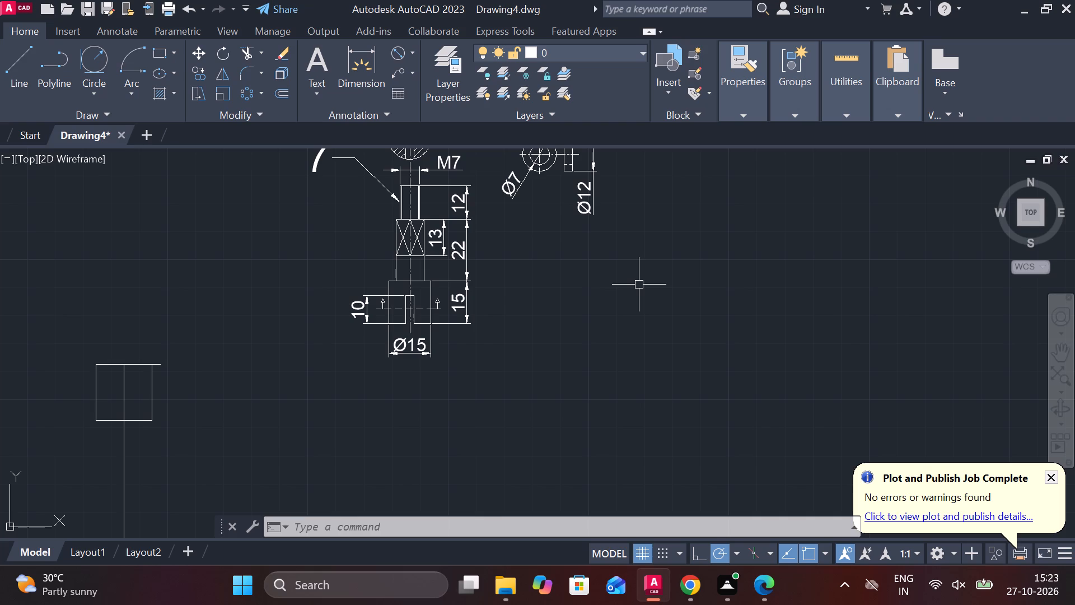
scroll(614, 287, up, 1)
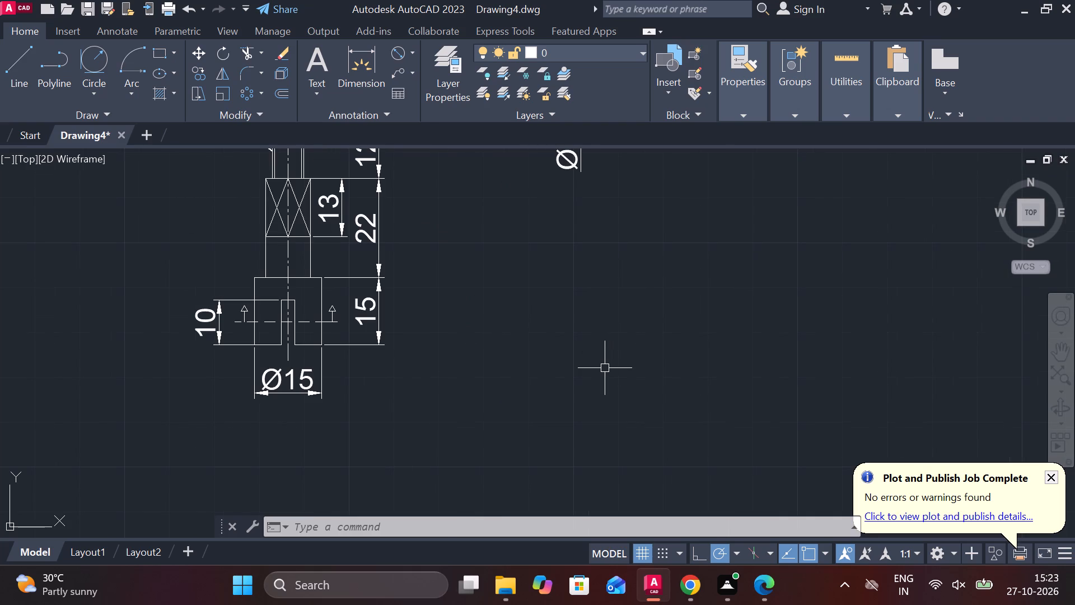
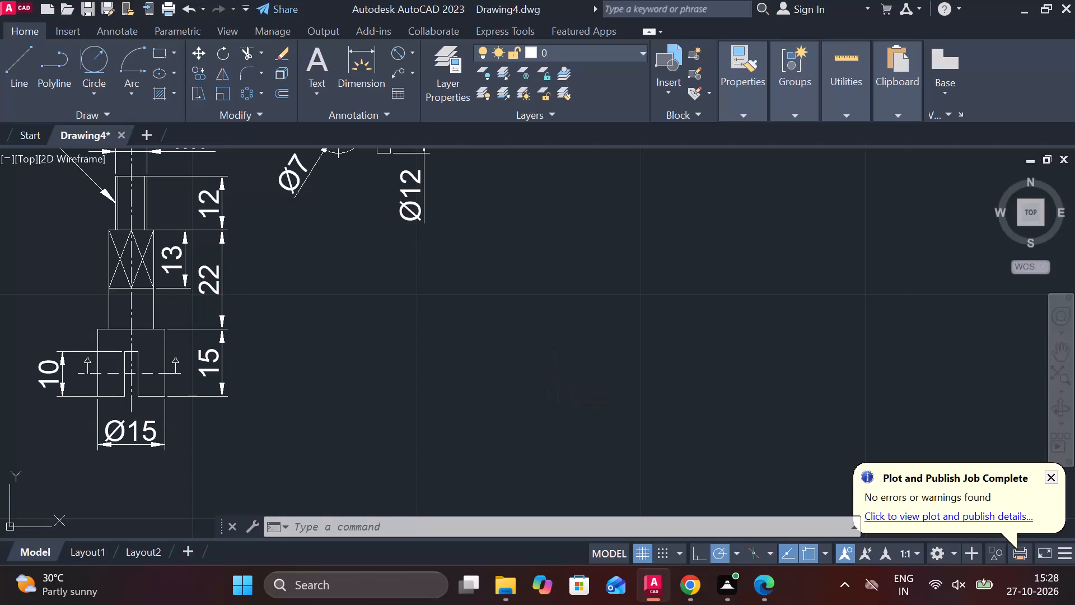
Check the primary units settings of the ISO-25 dimension style.
click(699, 251)
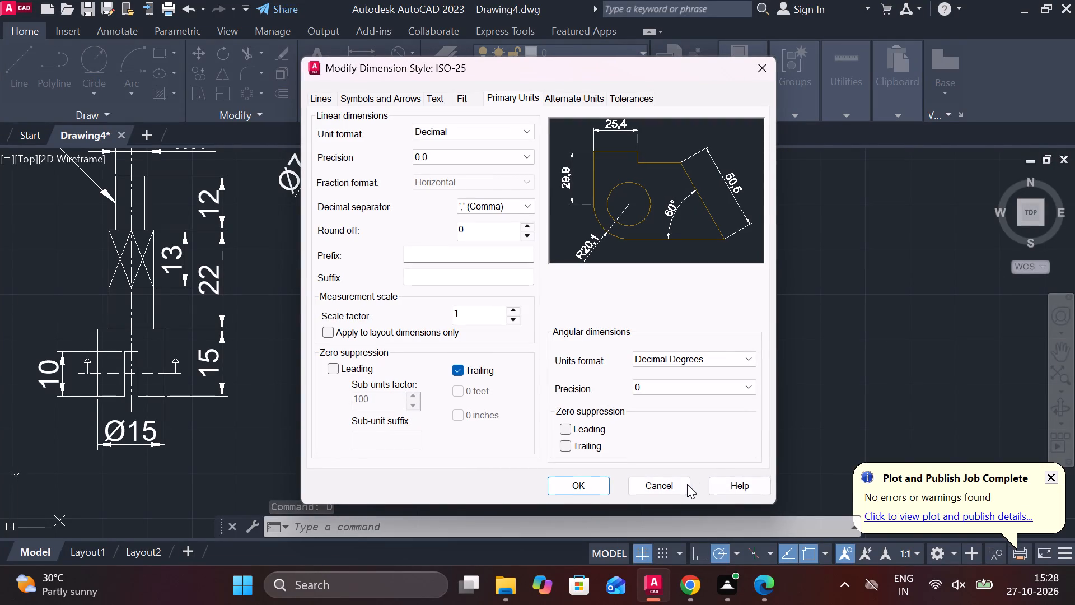
click(685, 484)
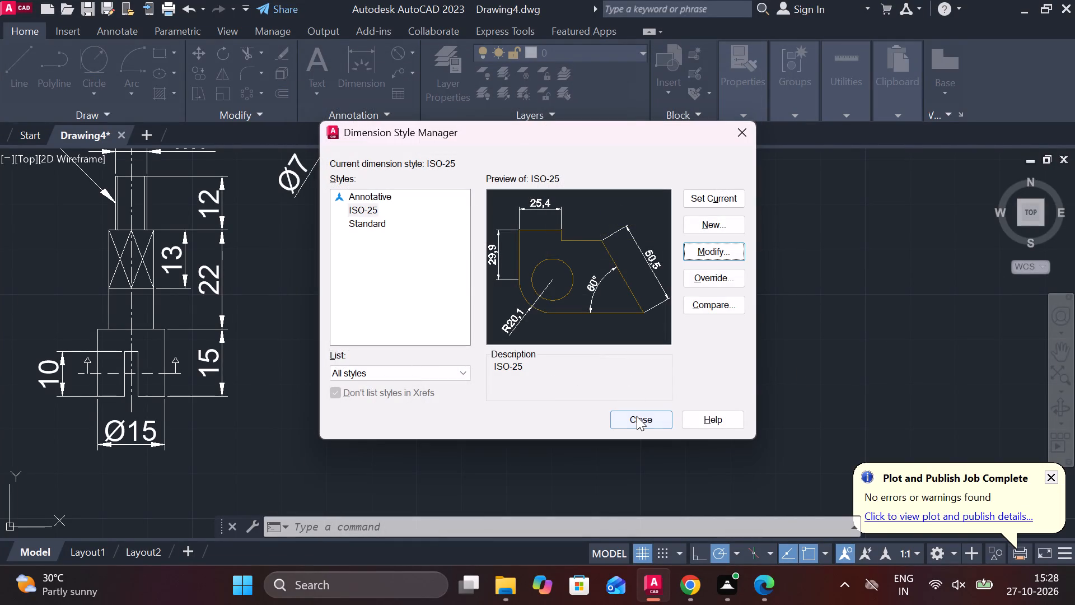
click(750, 132)
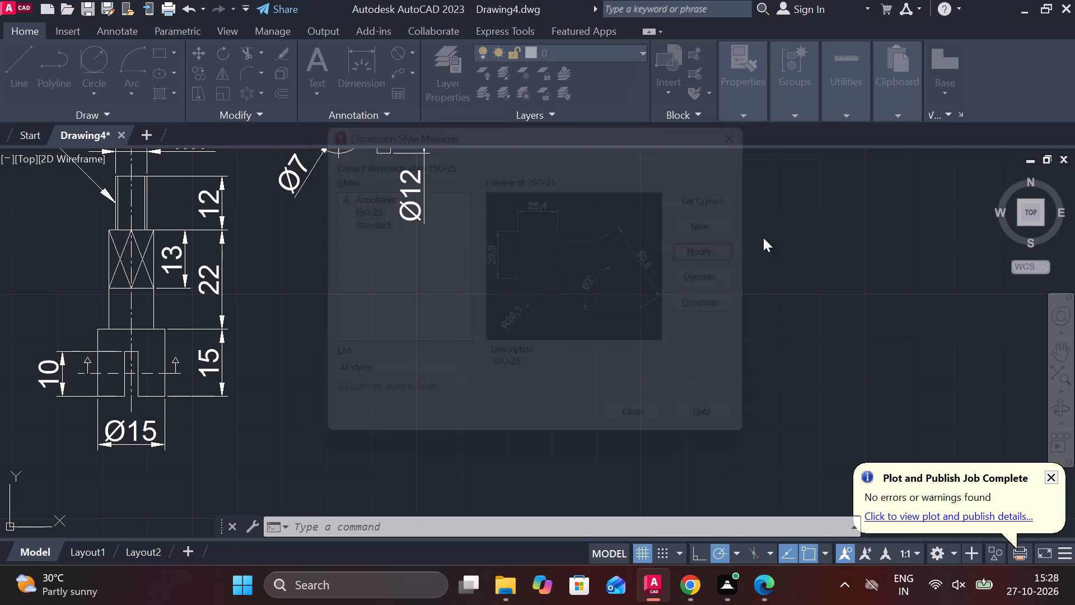
Set the drawing units' length precision to 0.0 and the insertion scale to inches.
text(UNIT)
click(735, 335)
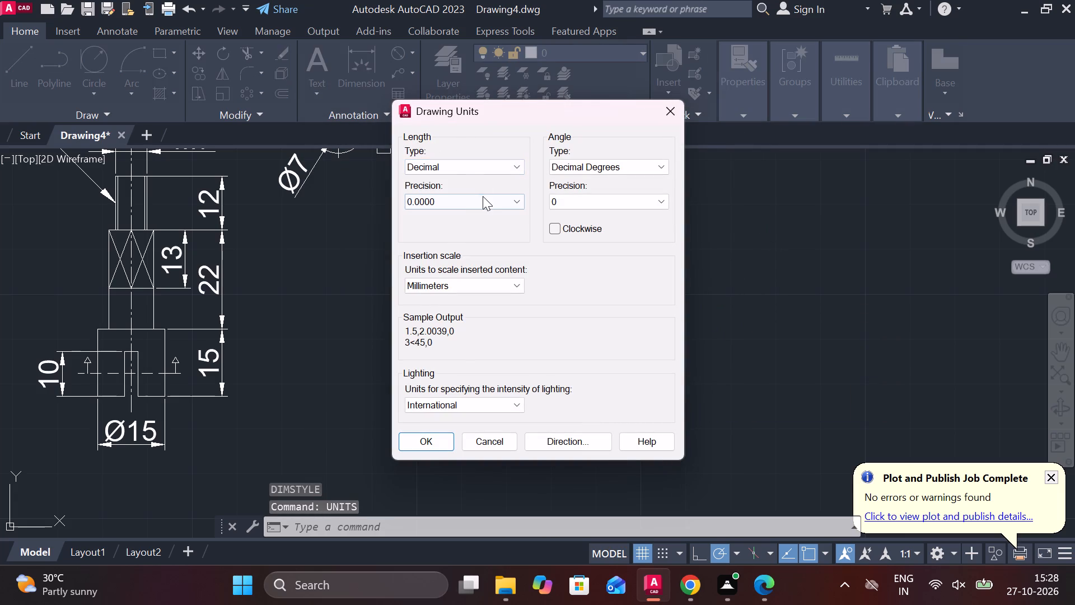
click(483, 196)
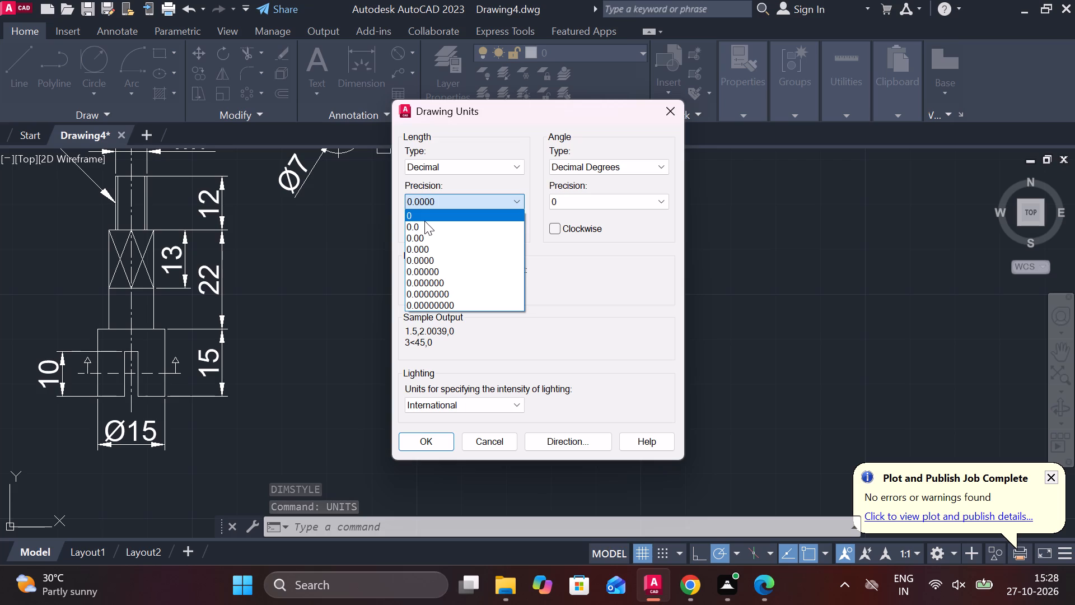
click(422, 229)
click(445, 173)
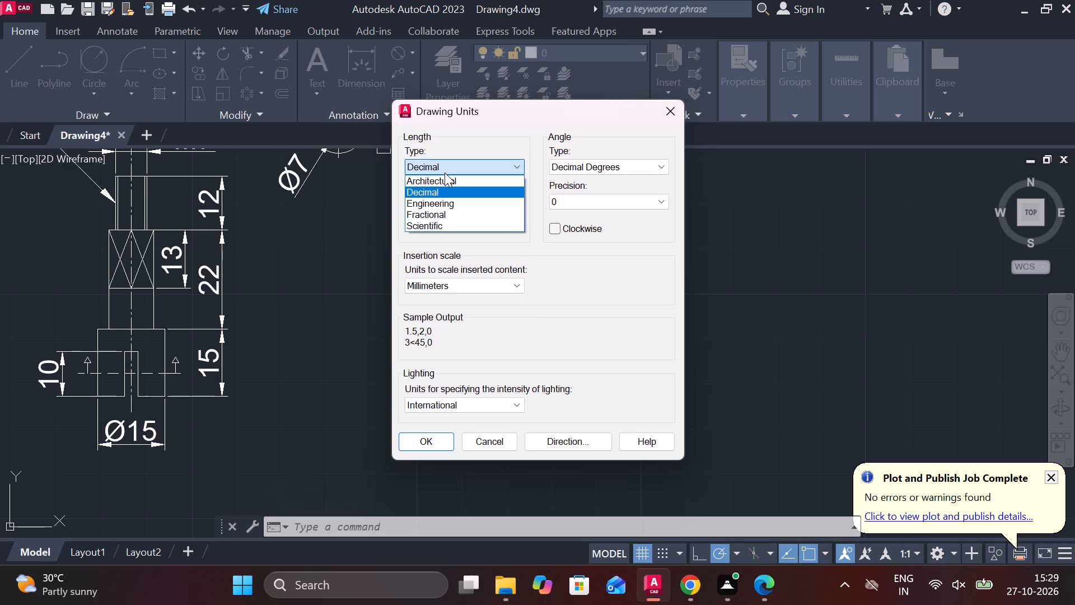
click(445, 173)
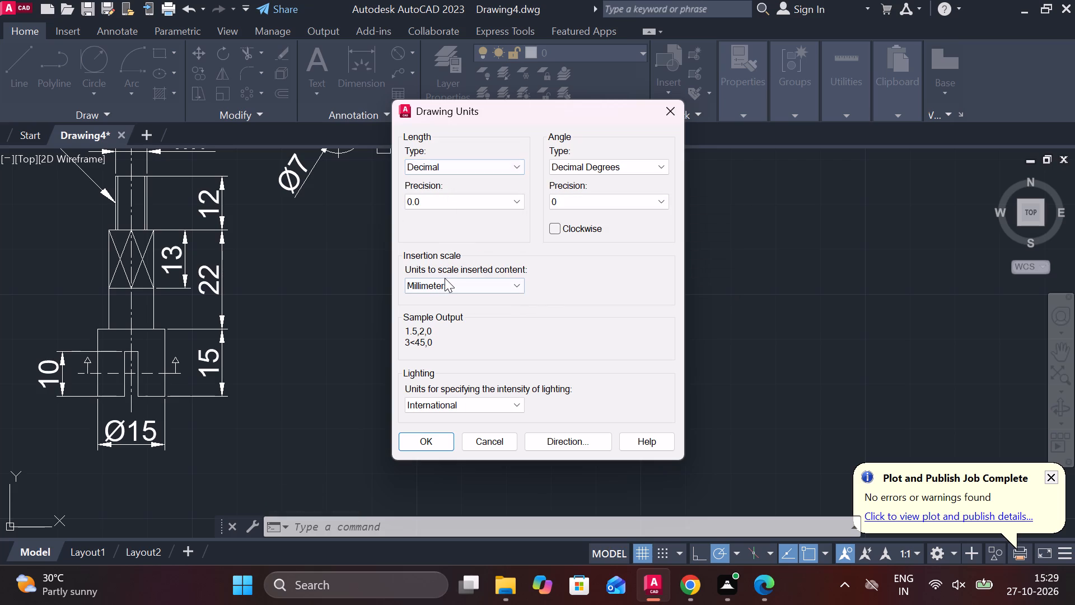
click(445, 278)
click(462, 309)
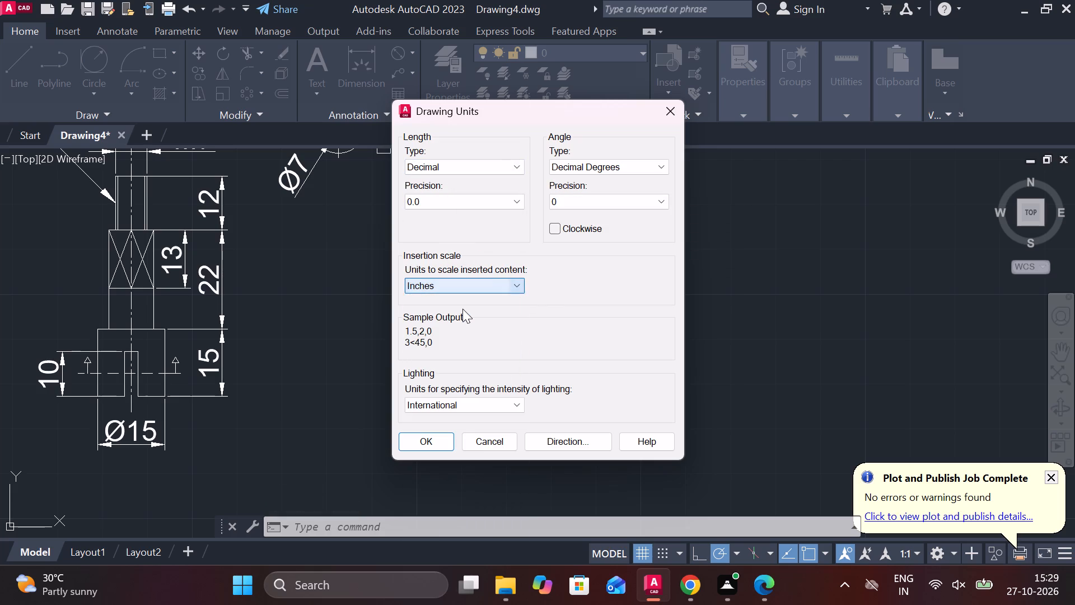
click(430, 442)
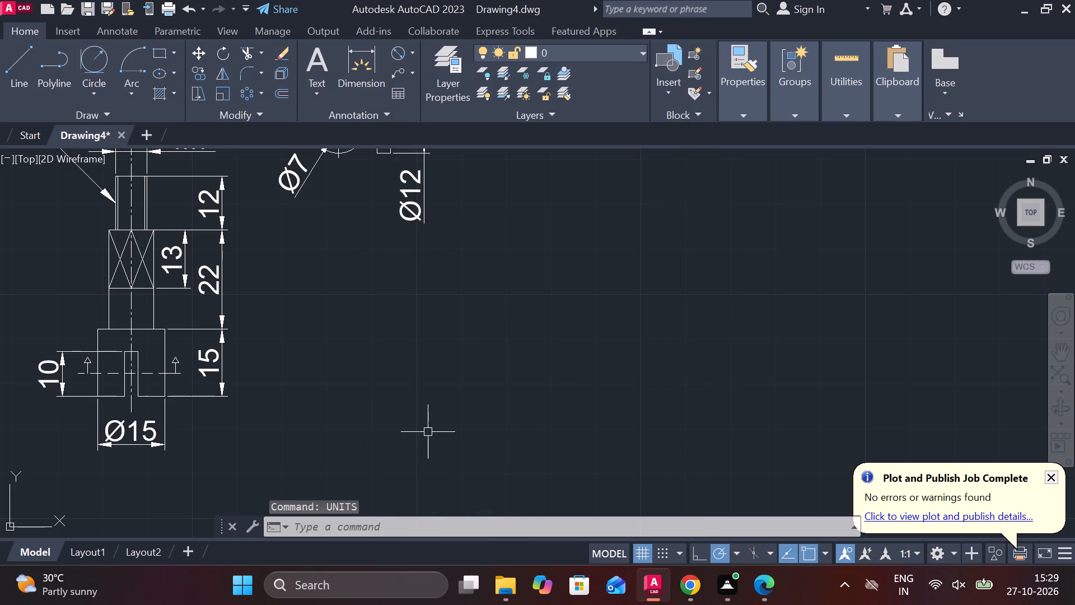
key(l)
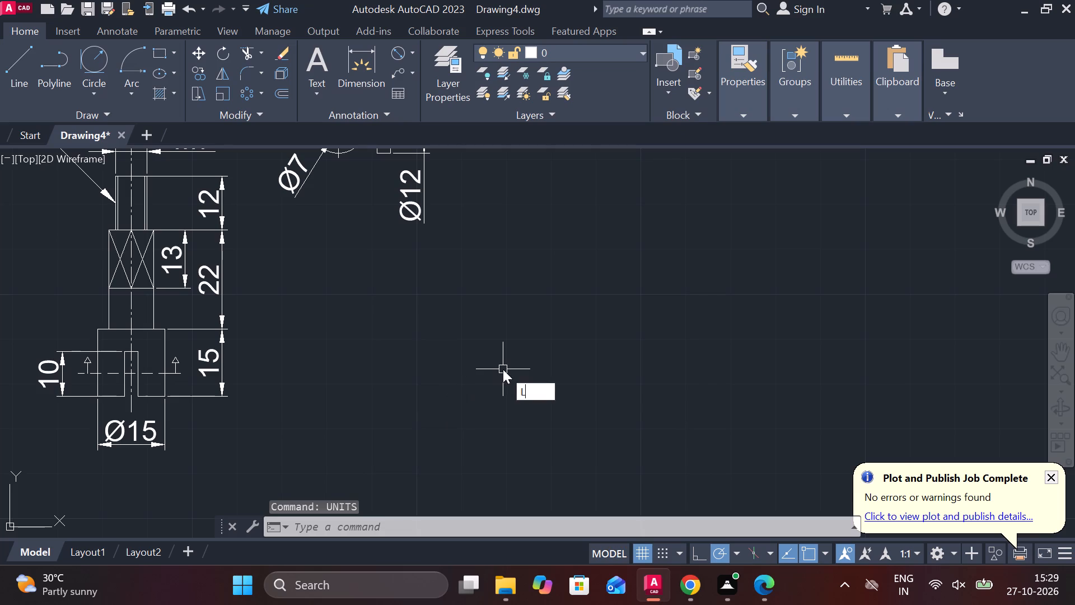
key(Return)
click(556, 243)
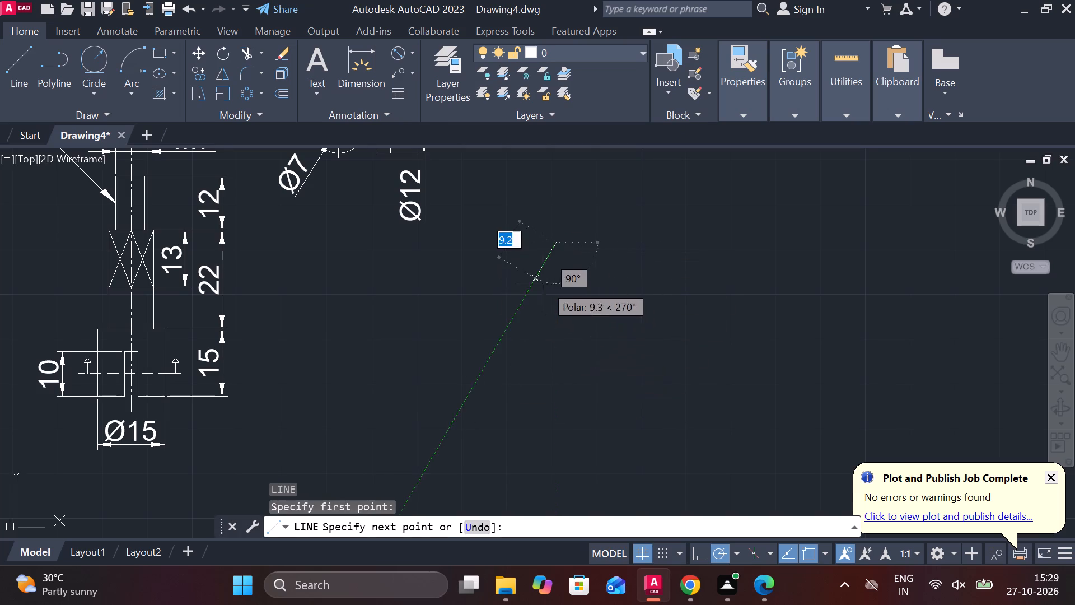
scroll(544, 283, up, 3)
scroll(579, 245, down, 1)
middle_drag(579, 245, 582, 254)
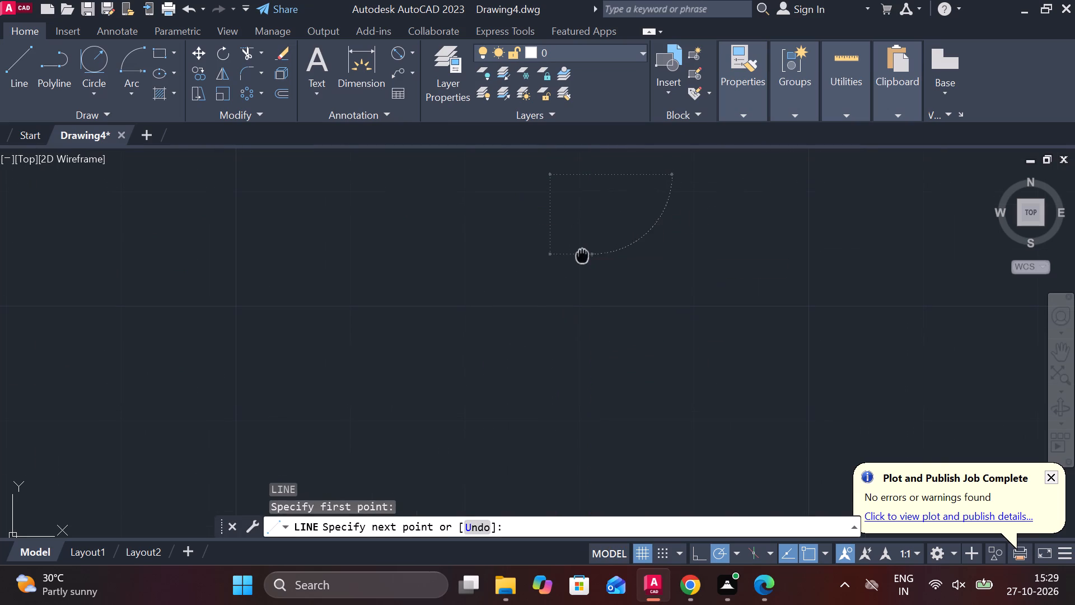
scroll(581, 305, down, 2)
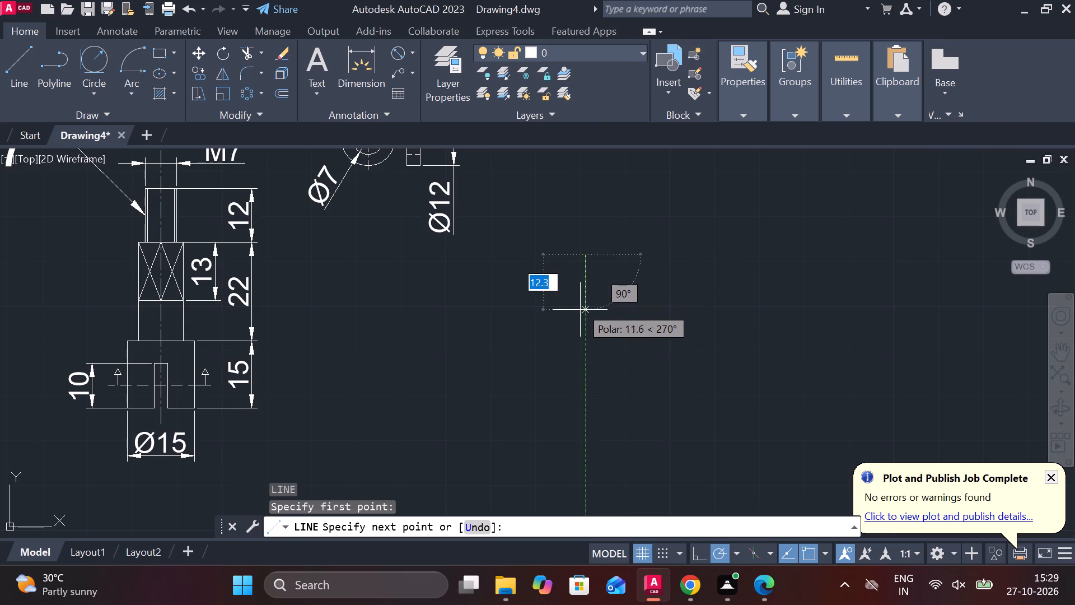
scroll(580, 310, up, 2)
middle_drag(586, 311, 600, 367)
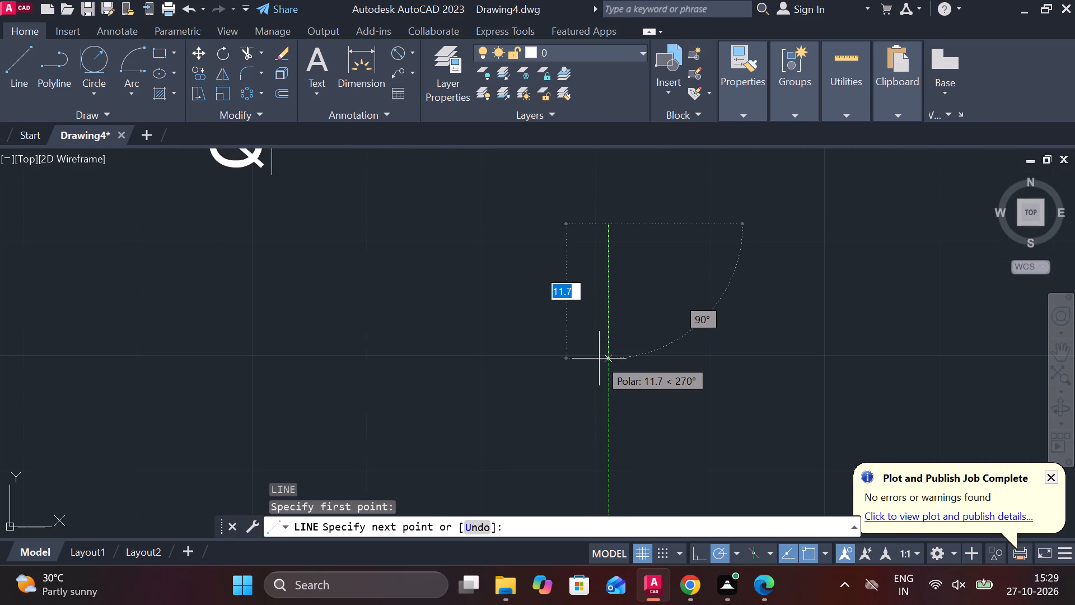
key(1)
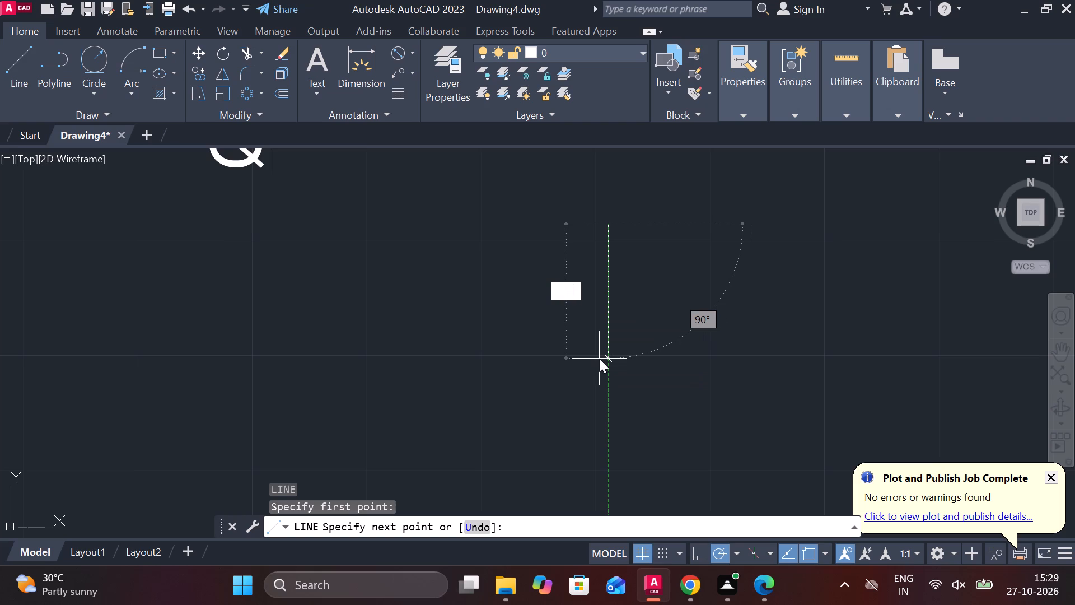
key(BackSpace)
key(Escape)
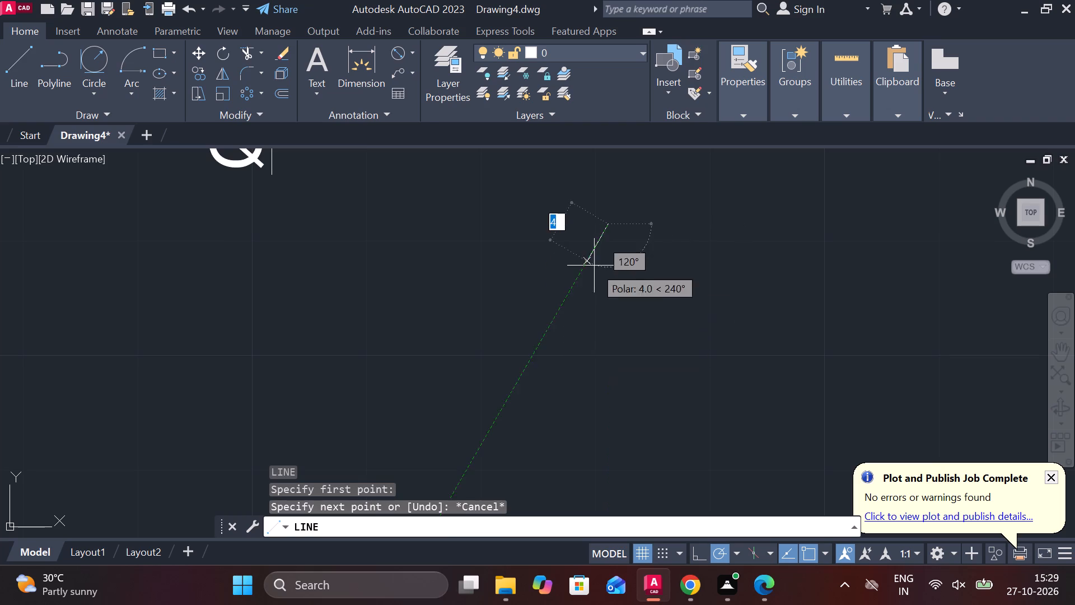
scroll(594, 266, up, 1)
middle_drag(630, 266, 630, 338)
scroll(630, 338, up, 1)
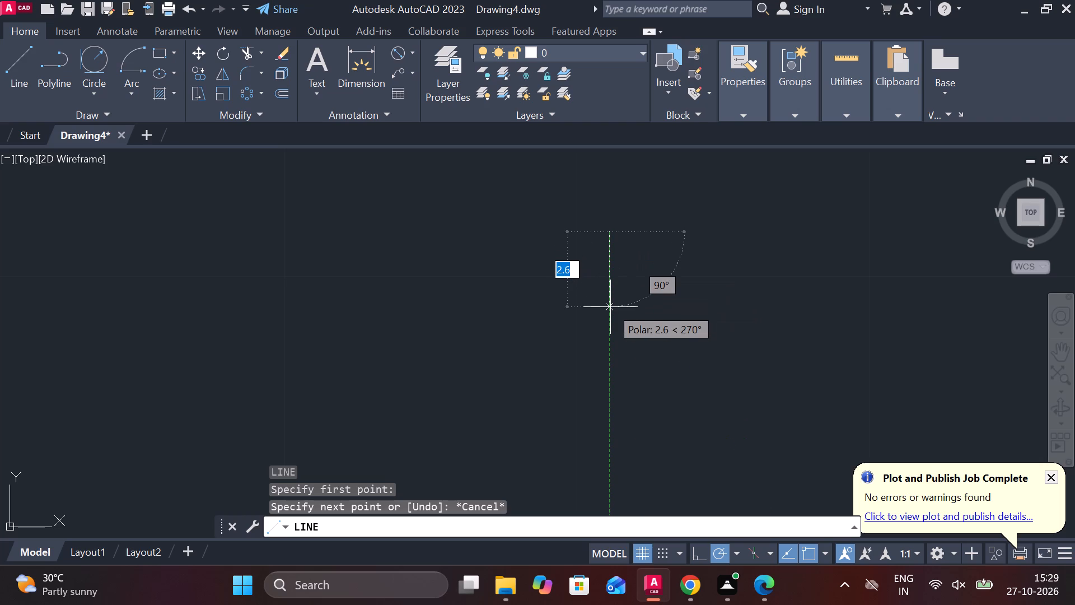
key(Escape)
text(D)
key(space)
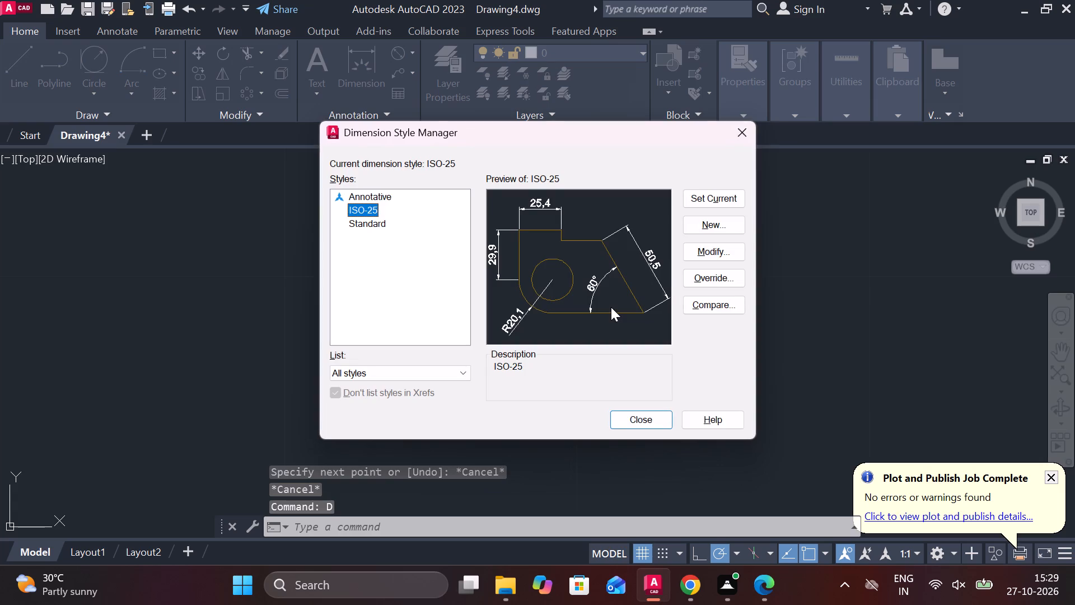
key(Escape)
Set the drawing units' insertion scale to millimeters.
text(UNI)
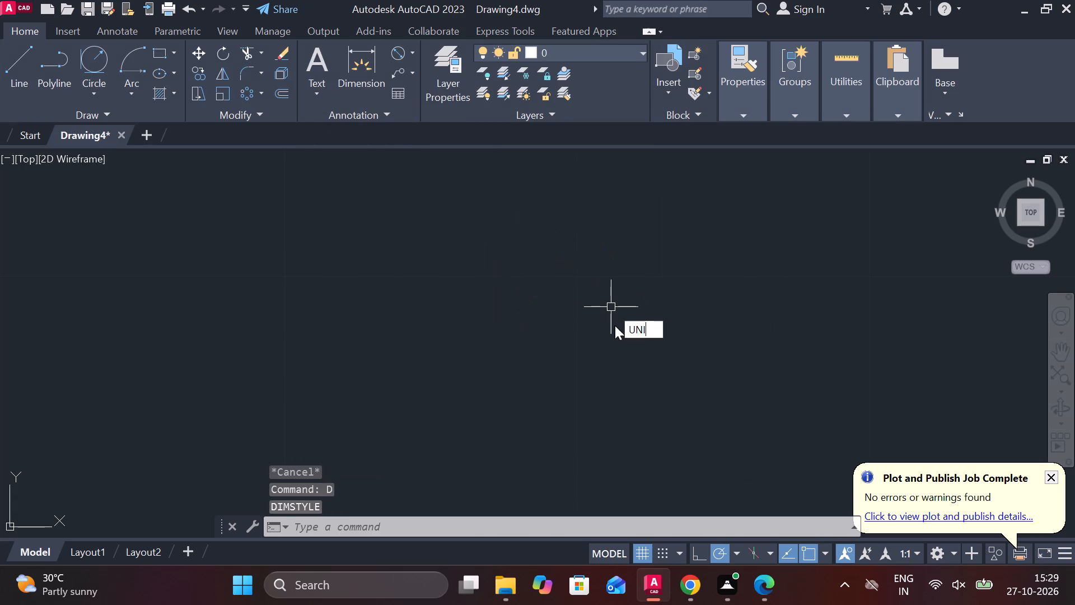
click(651, 371)
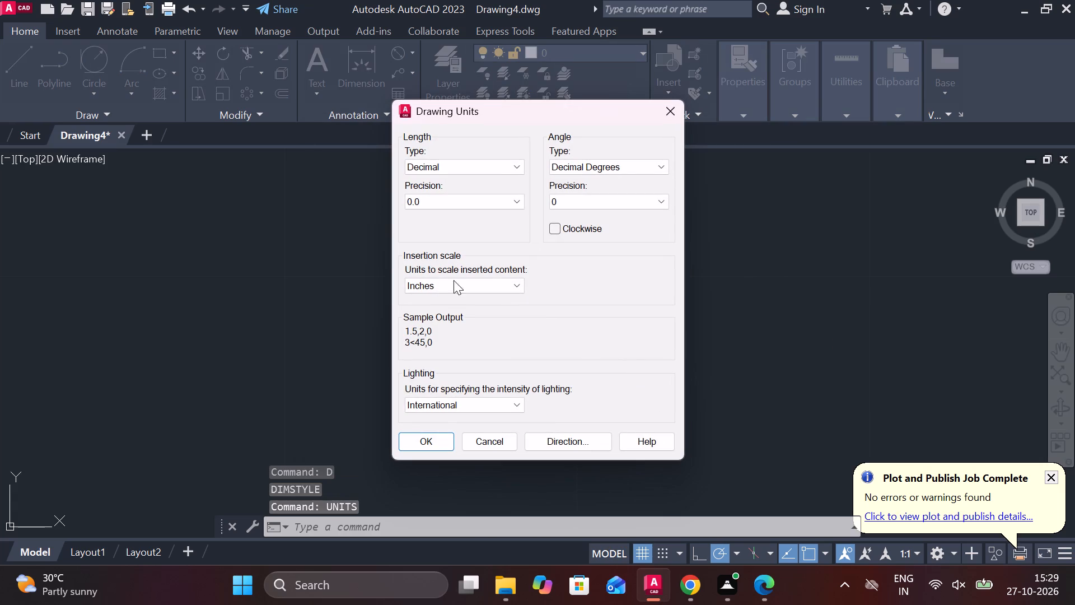
click(436, 291)
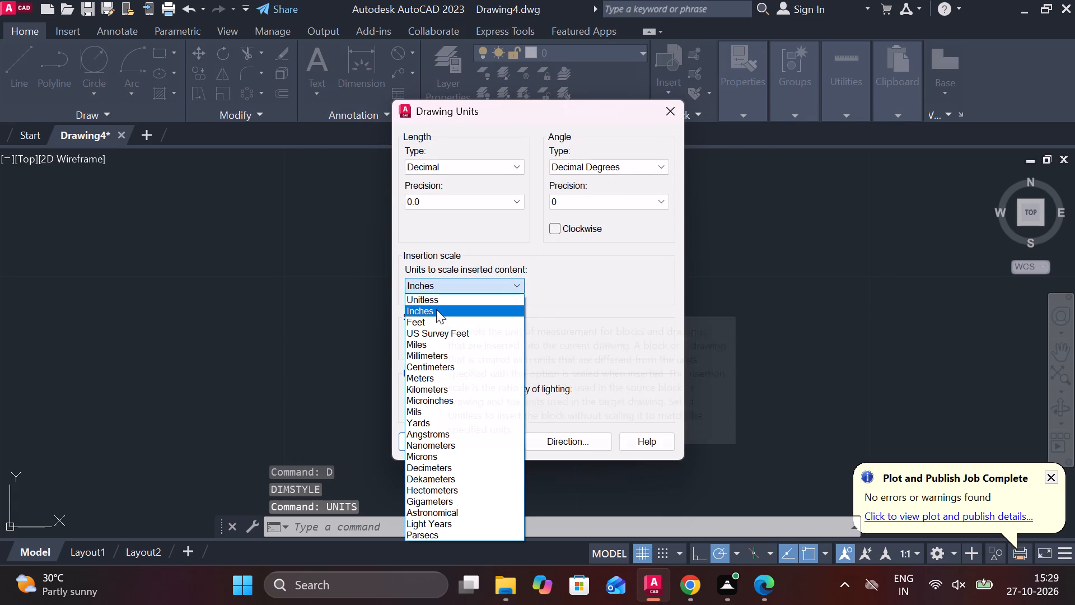
click(437, 361)
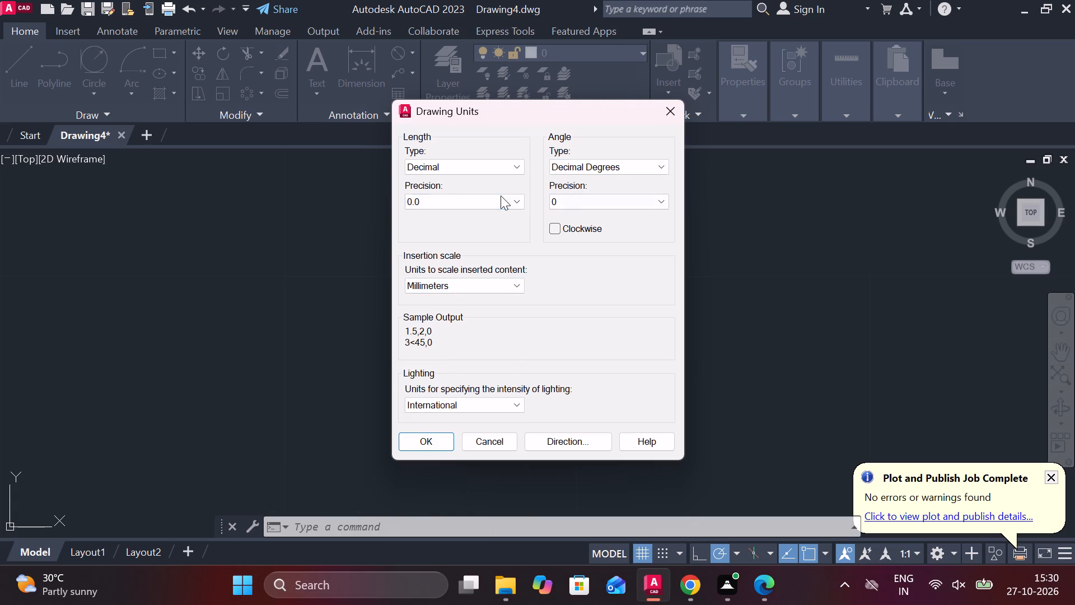
click(445, 435)
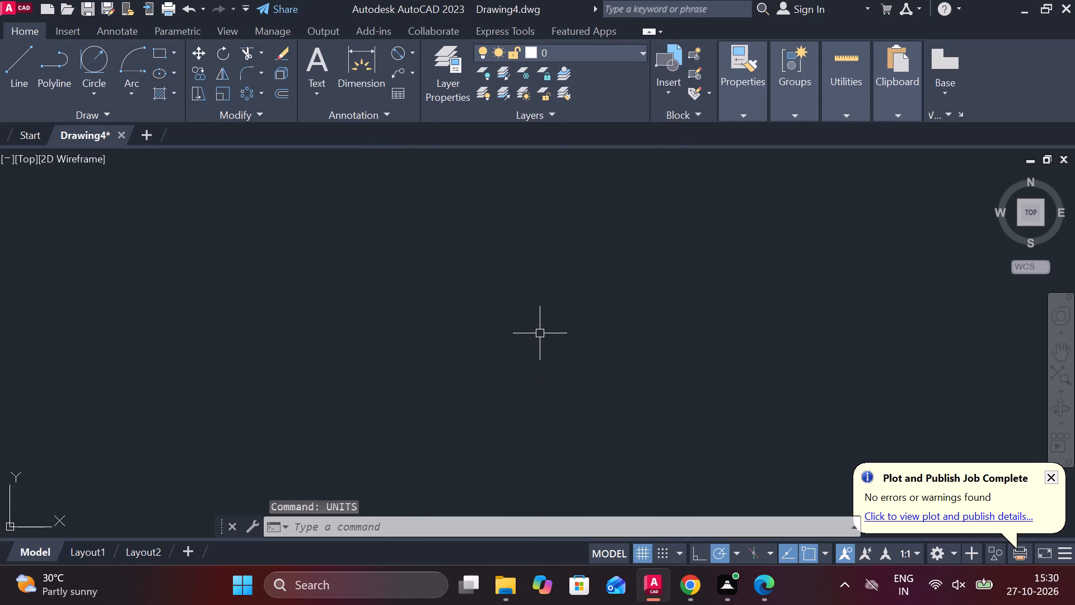
Check the angle type options in the drawing units settings.
text(UNI)
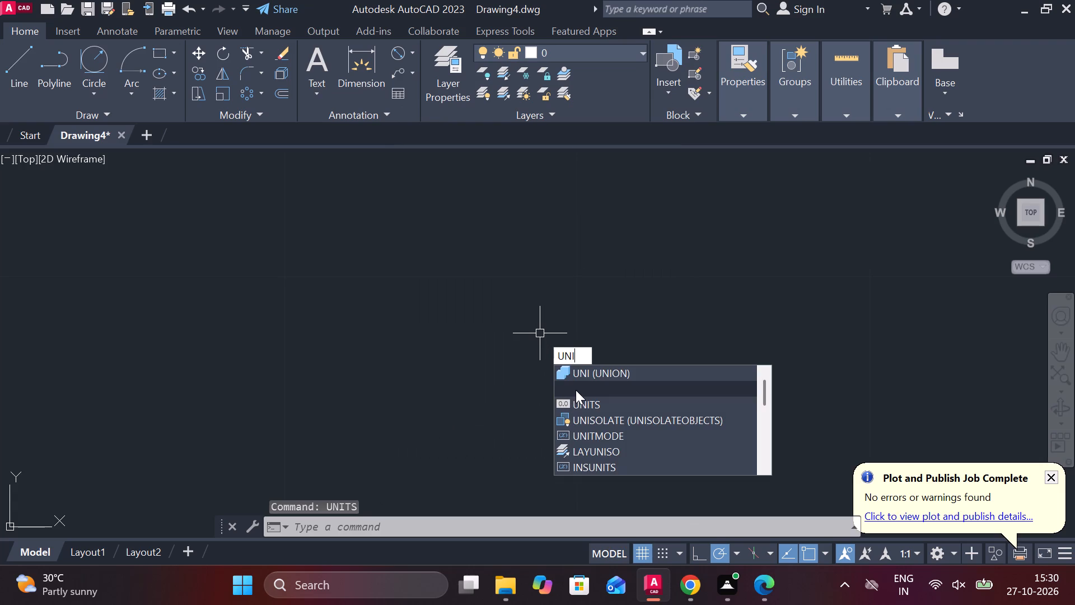
click(576, 398)
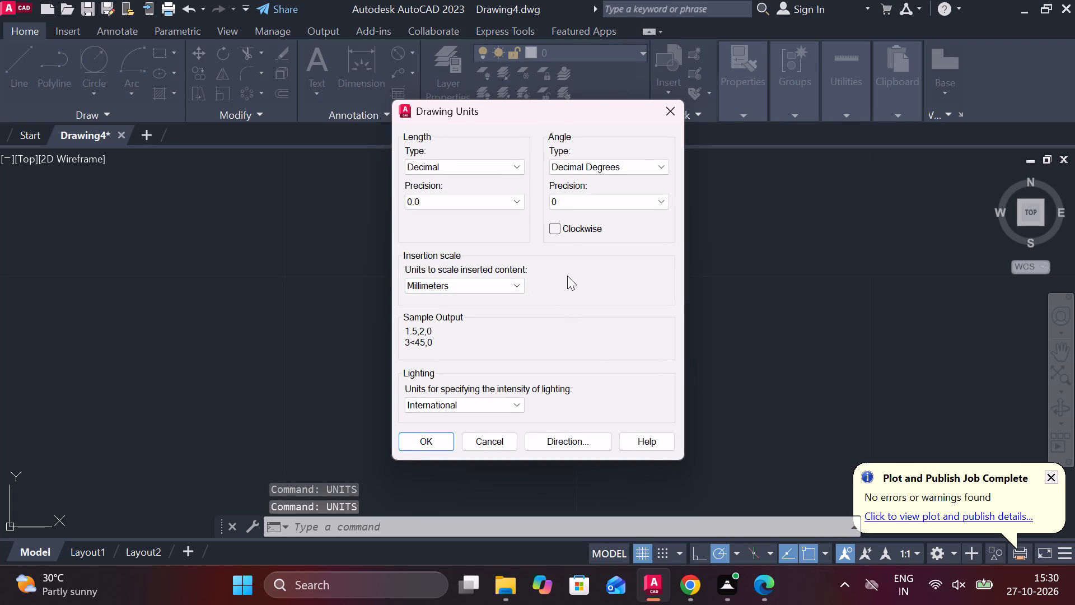
click(638, 165)
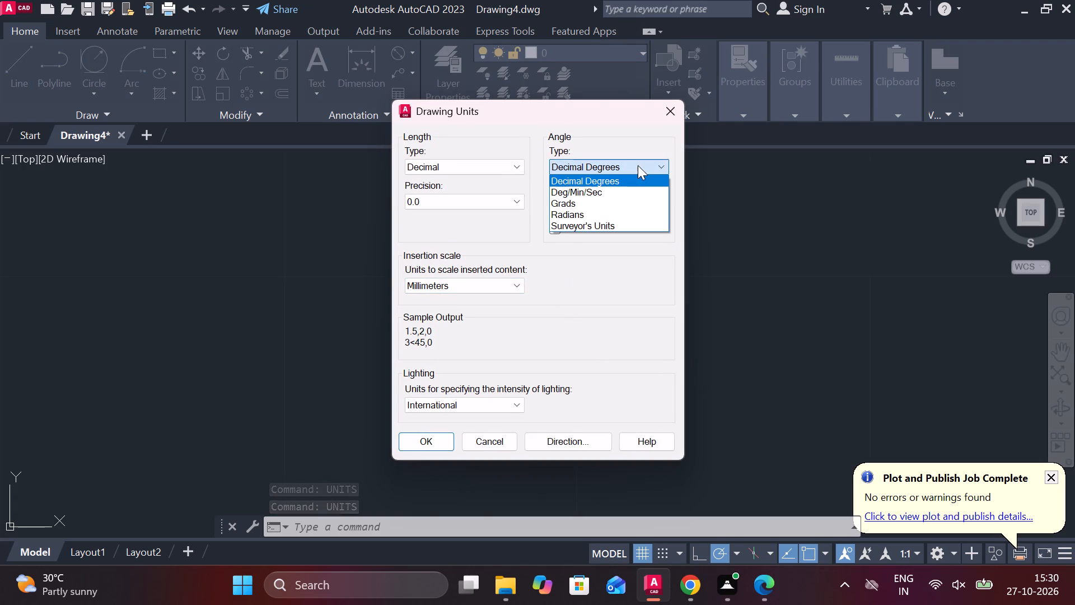
double_click(638, 165)
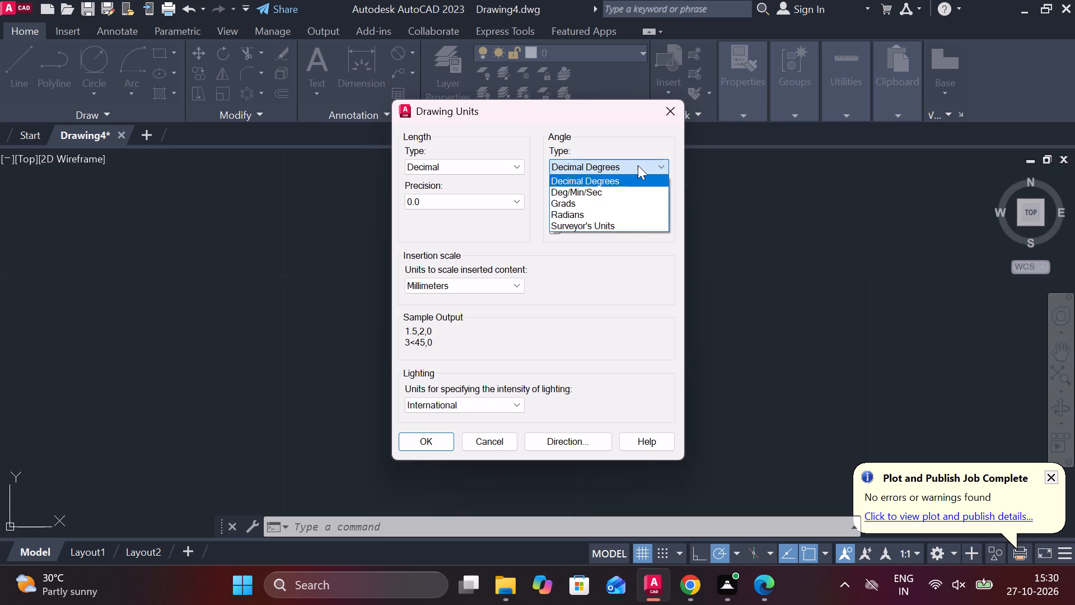
click(638, 165)
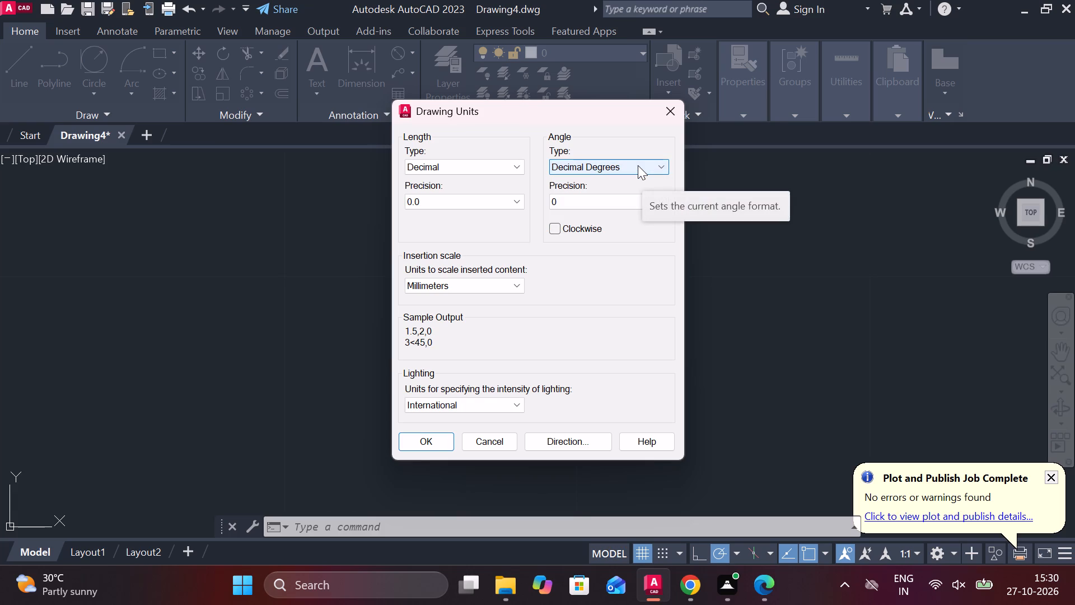
click(421, 443)
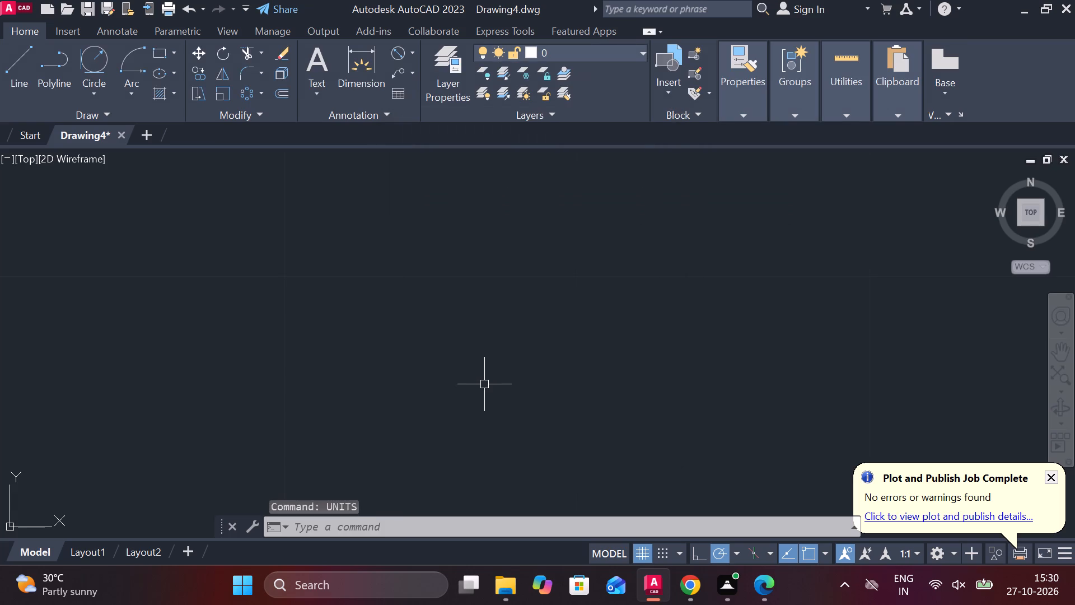
Draw a closed rectangular outline 17 mm wide and 16 mm high with lines, in the empty area beyond ring 9's side view.
scroll(487, 368, down, 2)
scroll(442, 319, down, 3)
scroll(402, 278, up, 1)
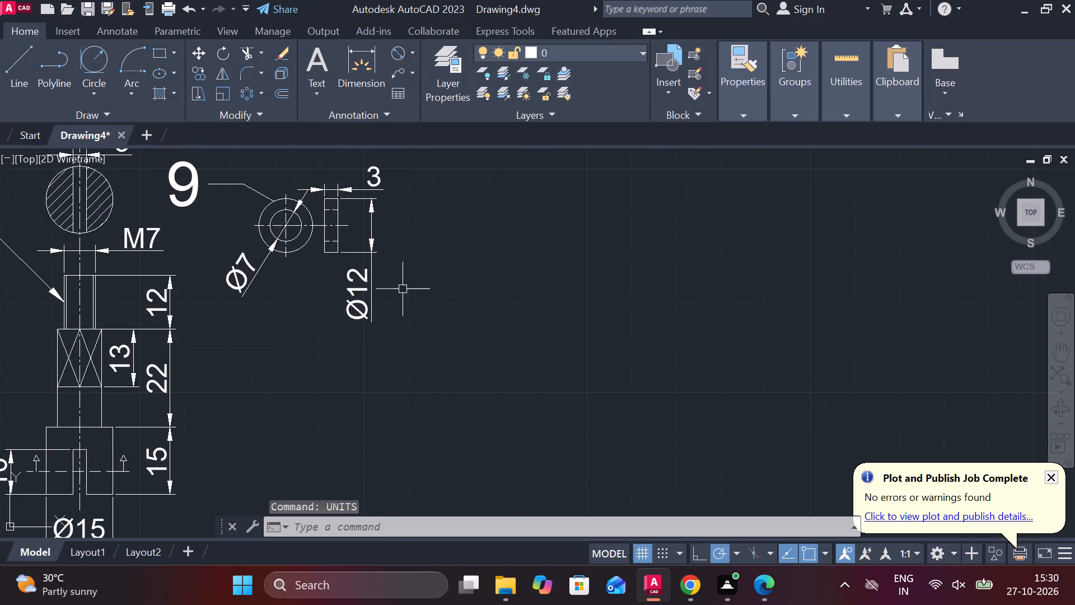
middle_drag(428, 305, 548, 290)
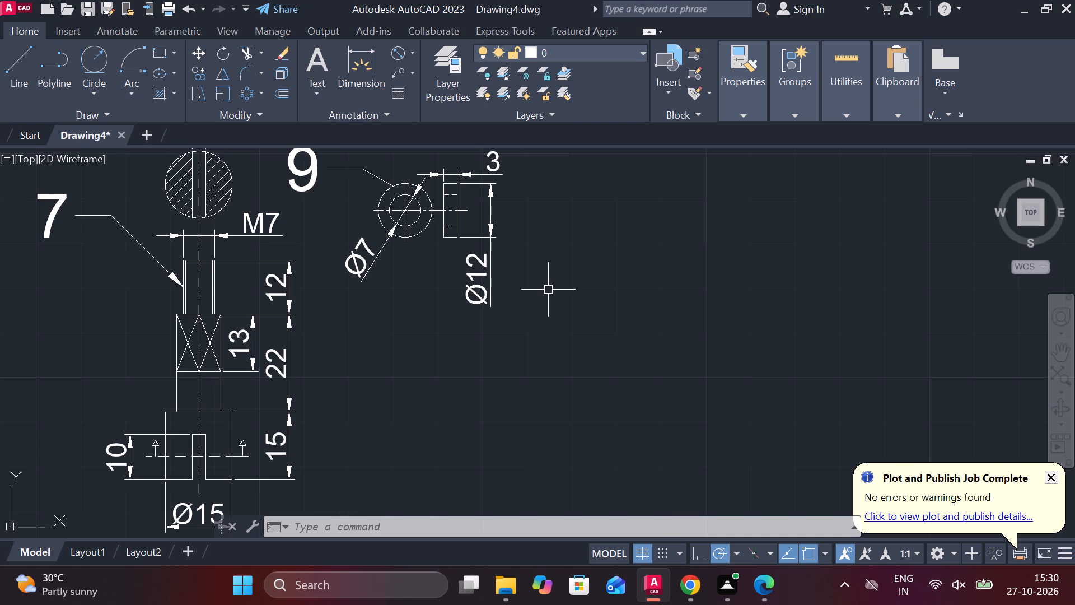
middle_drag(549, 290, 462, 247)
key(l)
key(Return)
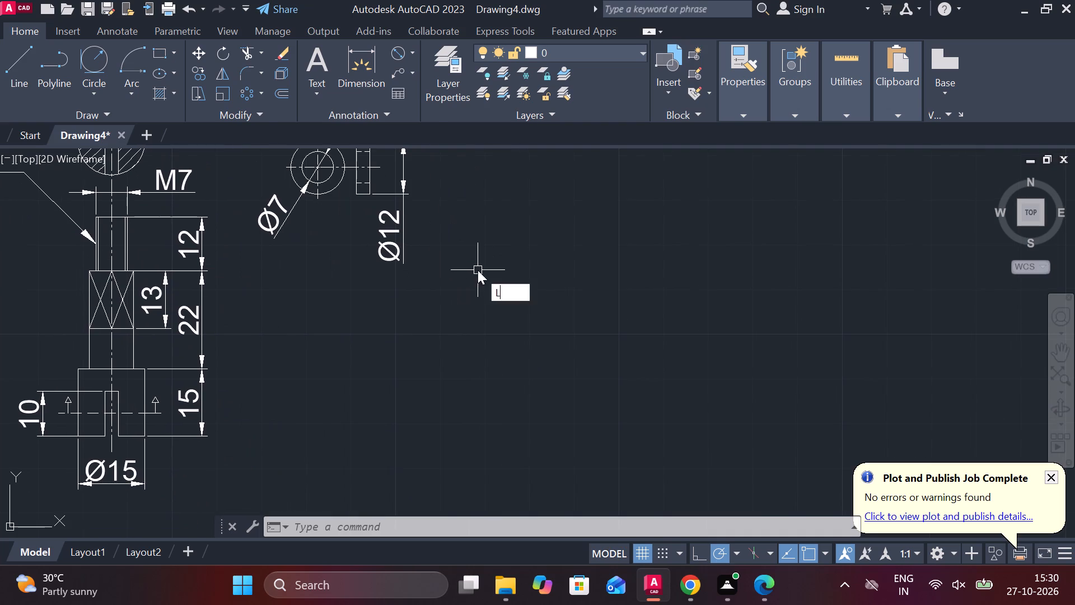
click(584, 262)
text(16)
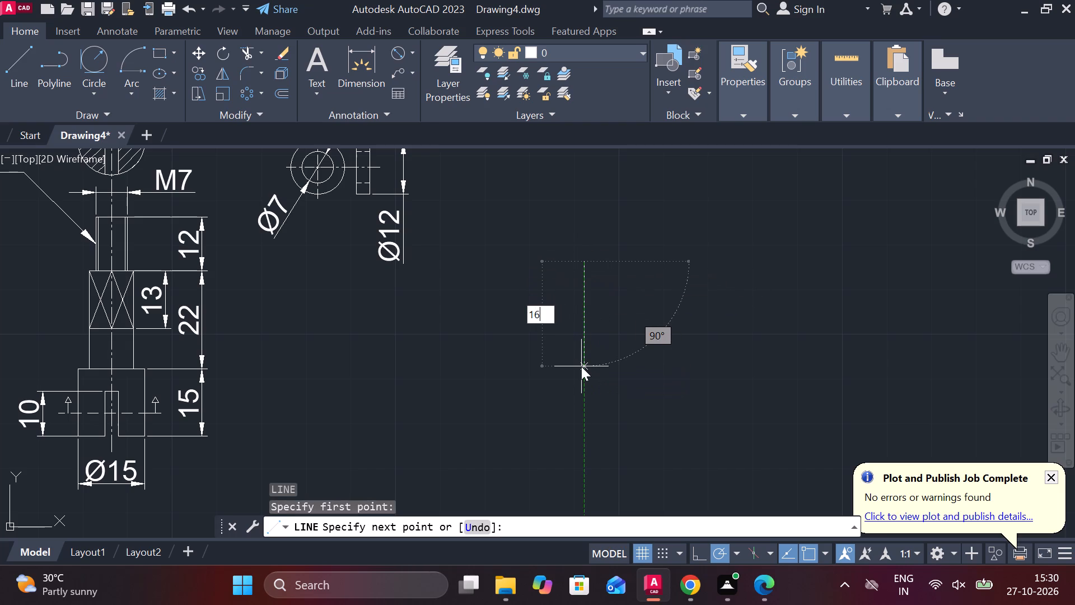
key(space)
scroll(577, 363, up, 3)
middle_drag(589, 353, 589, 378)
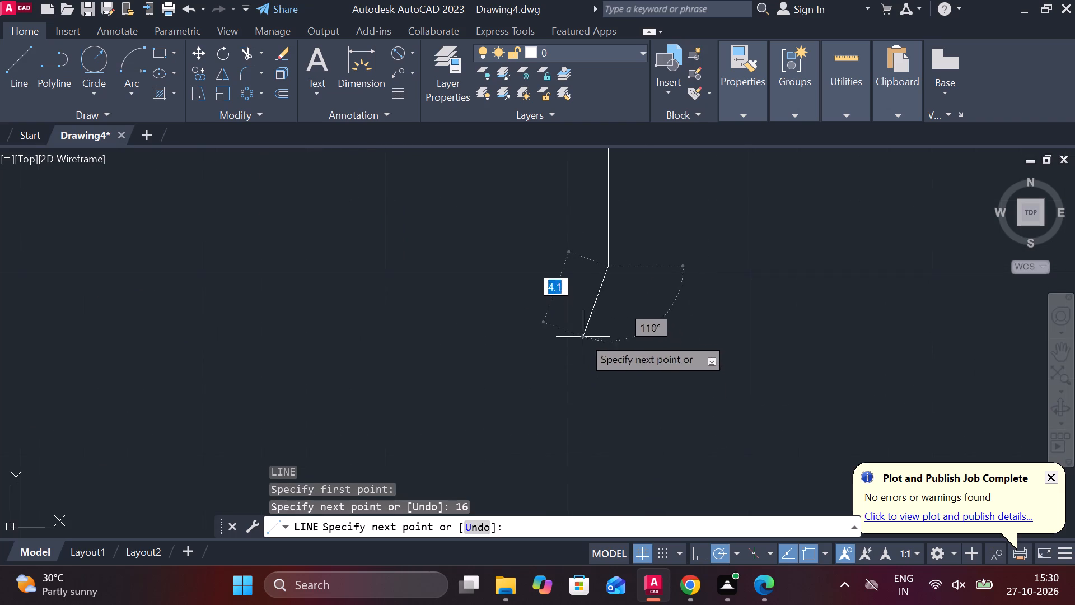
middle_drag(583, 335, 579, 394)
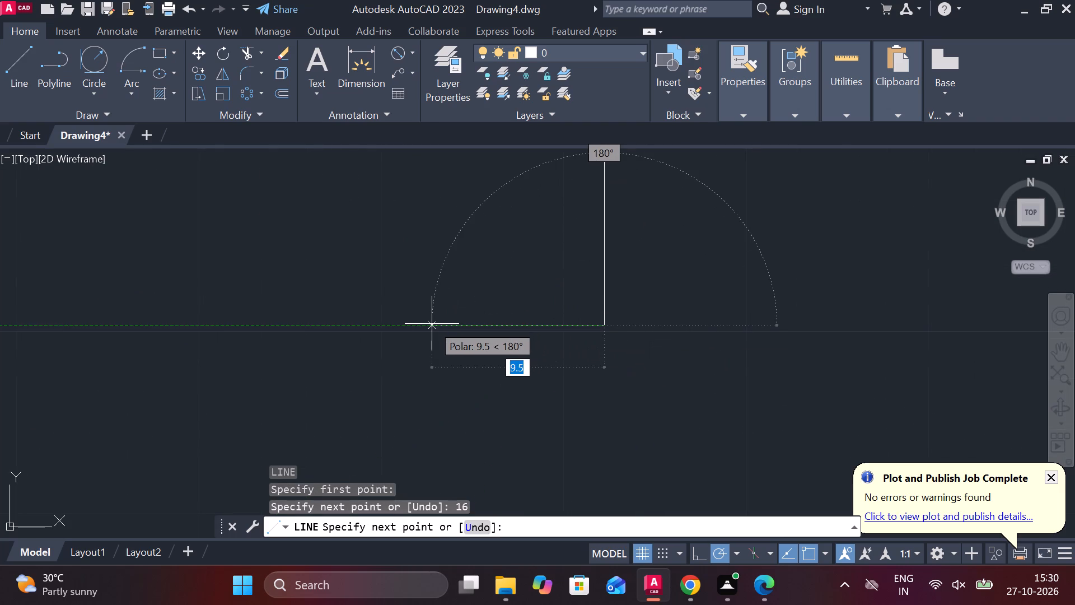
key(1)
text(7)
key(space)
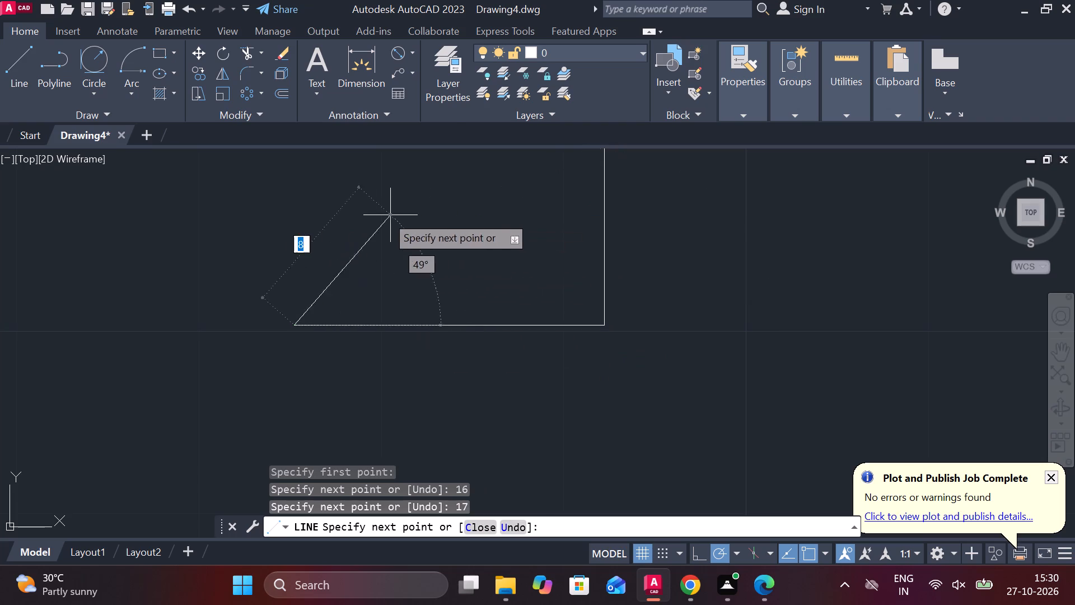
middle_drag(368, 207, 414, 337)
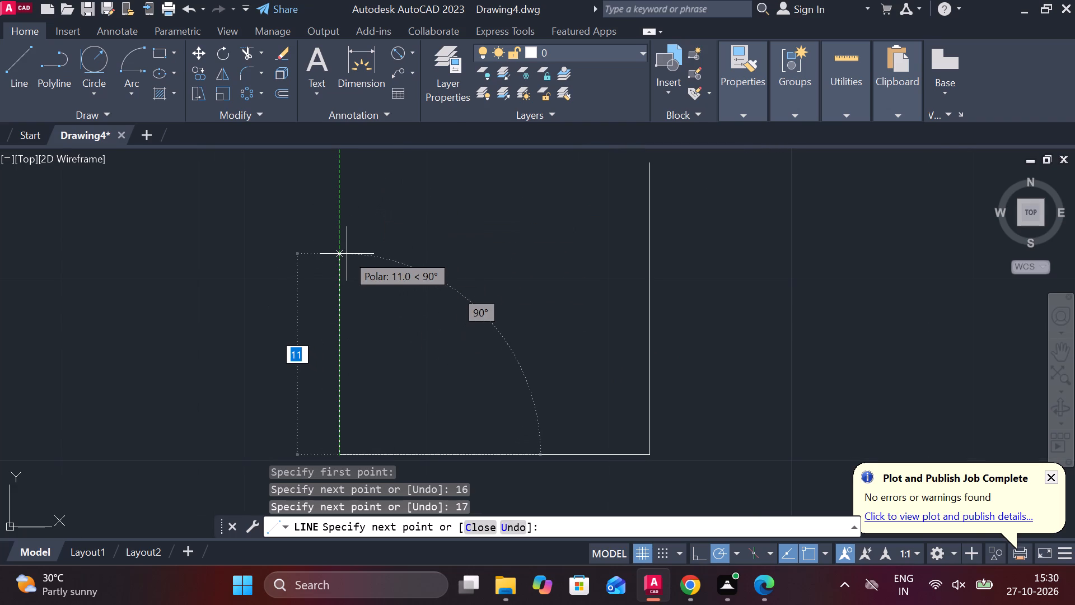
text(16)
key(space)
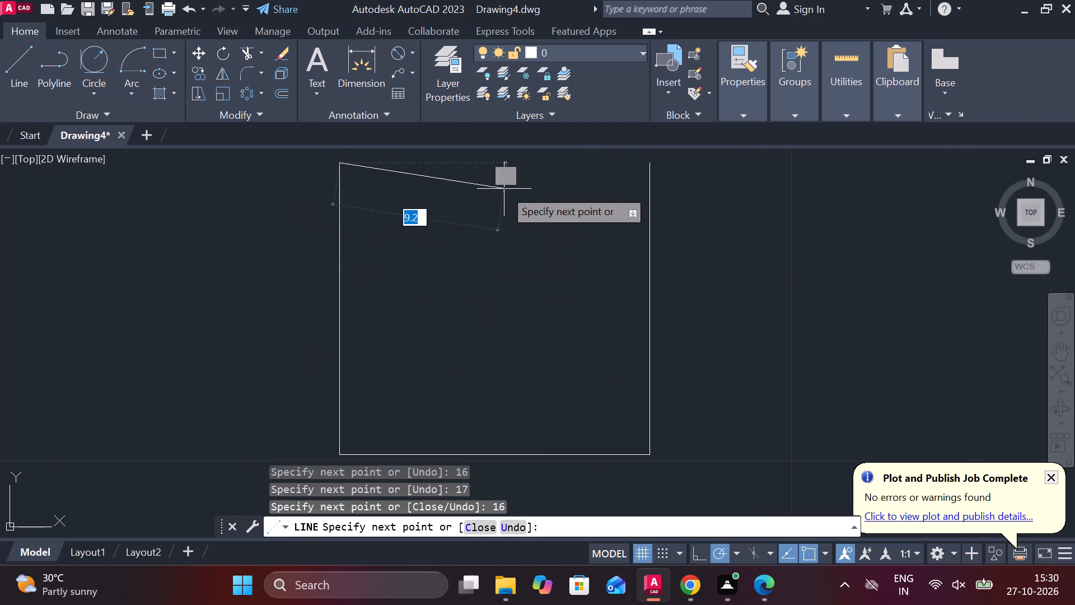
text(17)
key(Return)
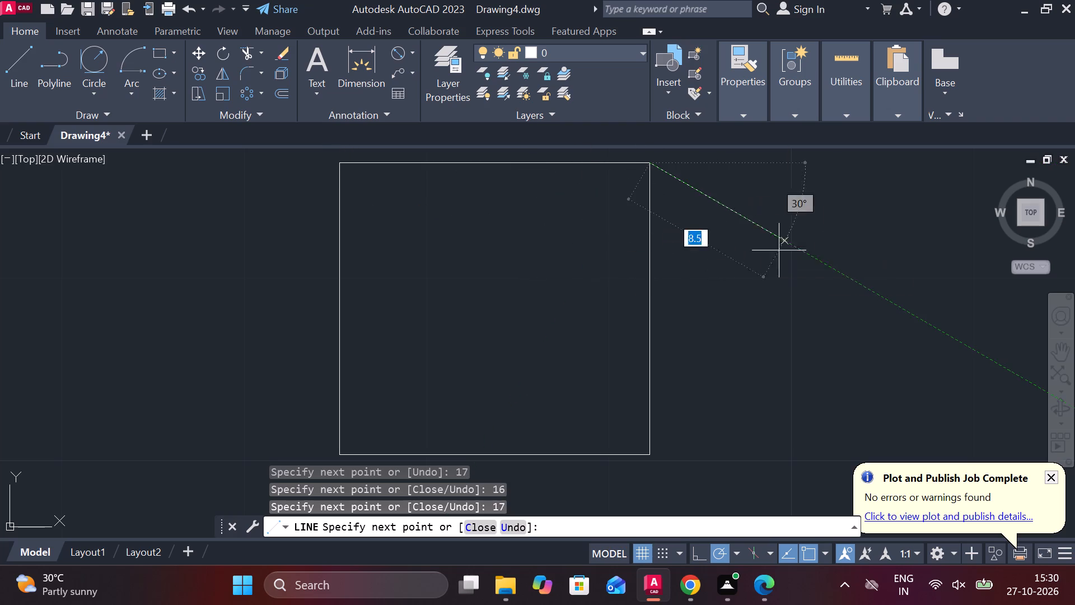
key(Escape)
Draw a horizontal line across the new rectangle joining the midpoints of its two vertical sides.
scroll(817, 266, down, 1)
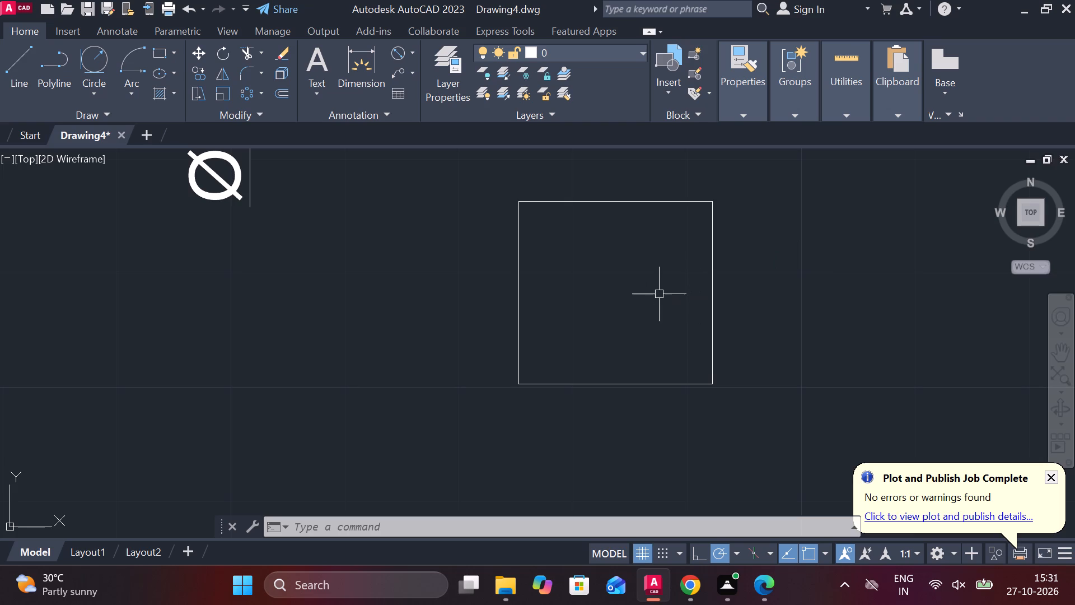
click(9, 55)
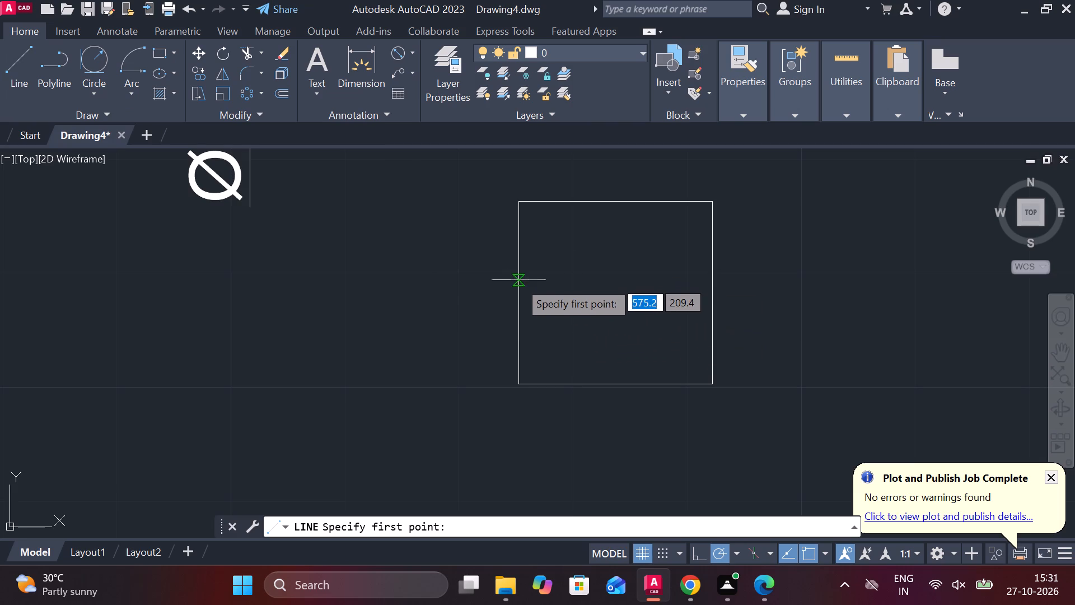
click(518, 290)
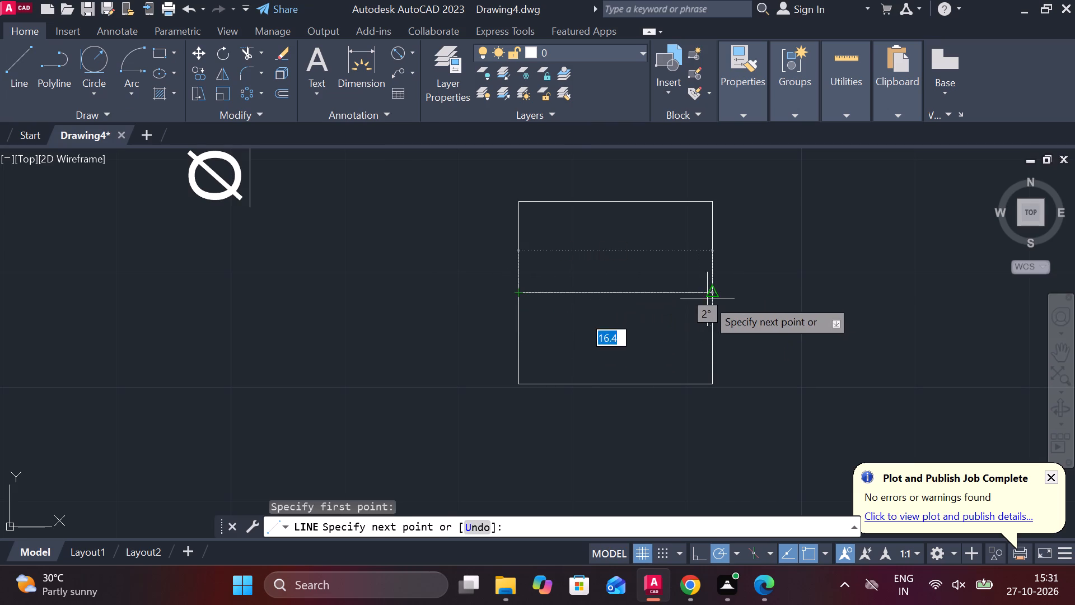
click(716, 297)
key(Escape)
key(grave)
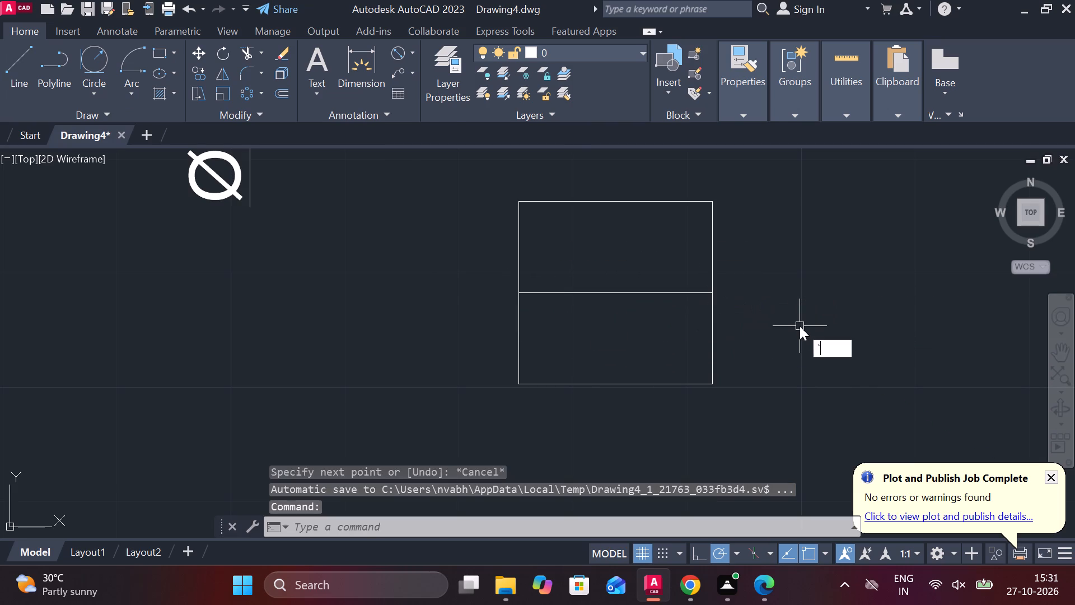
key(Escape)
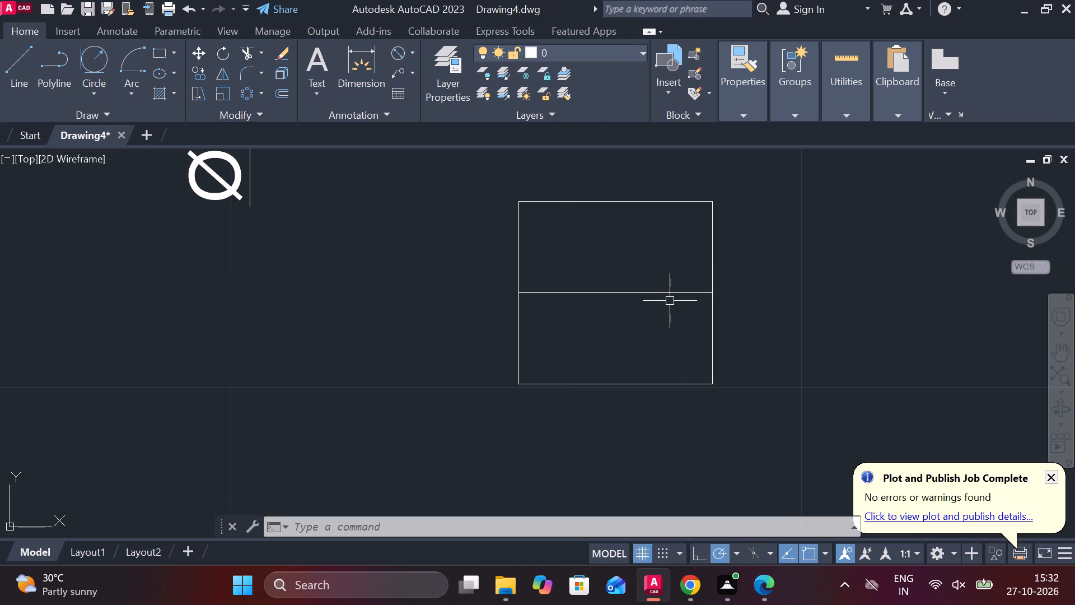
scroll(684, 331, down, 1)
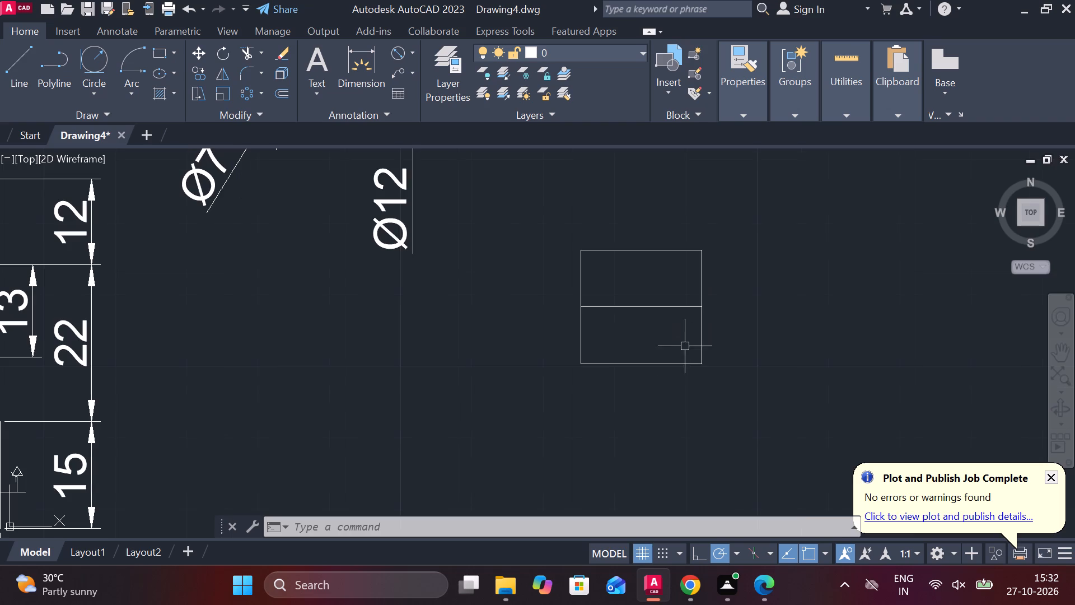
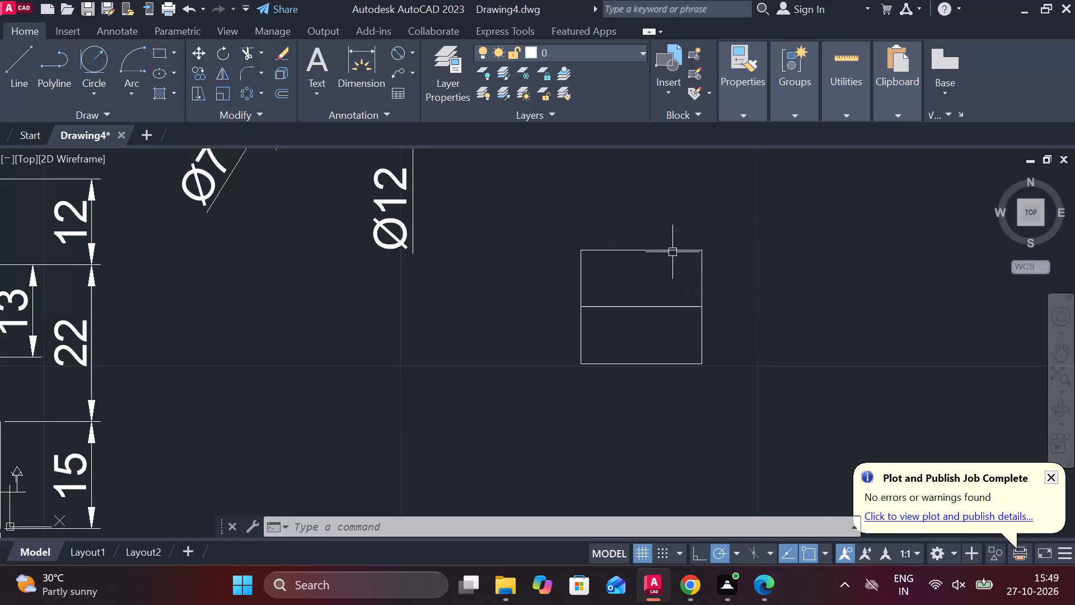
Draw an inner rectangle 14 mm long and 7 mm high with lines from the outline's left side, starting 3.5 mm above the midline.
middle_drag(672, 252, 610, 260)
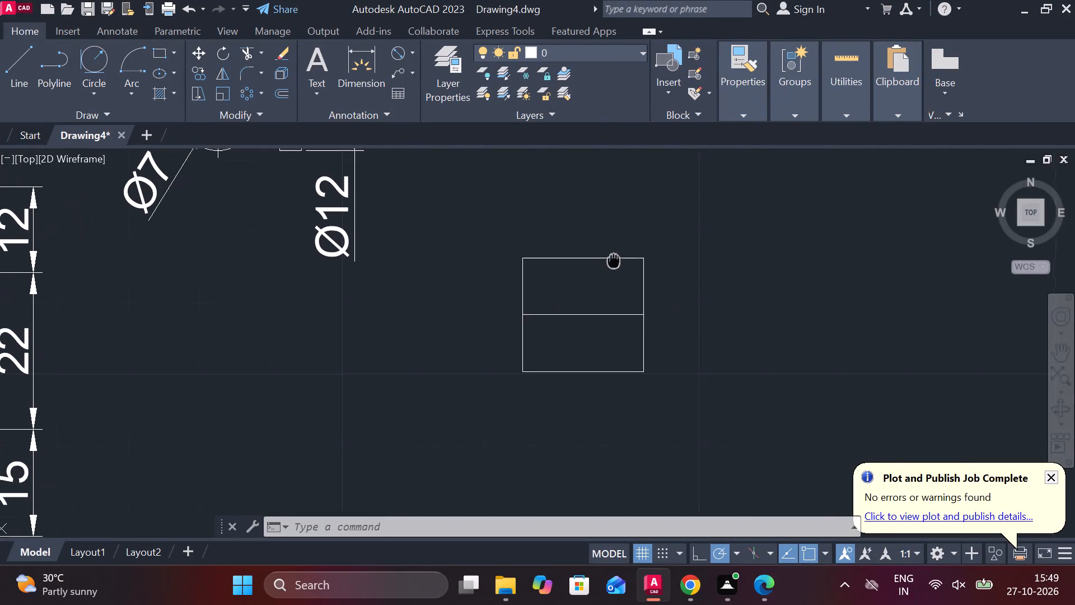
middle_drag(610, 260, 610, 266)
scroll(614, 281, down, 2)
scroll(584, 308, up, 1)
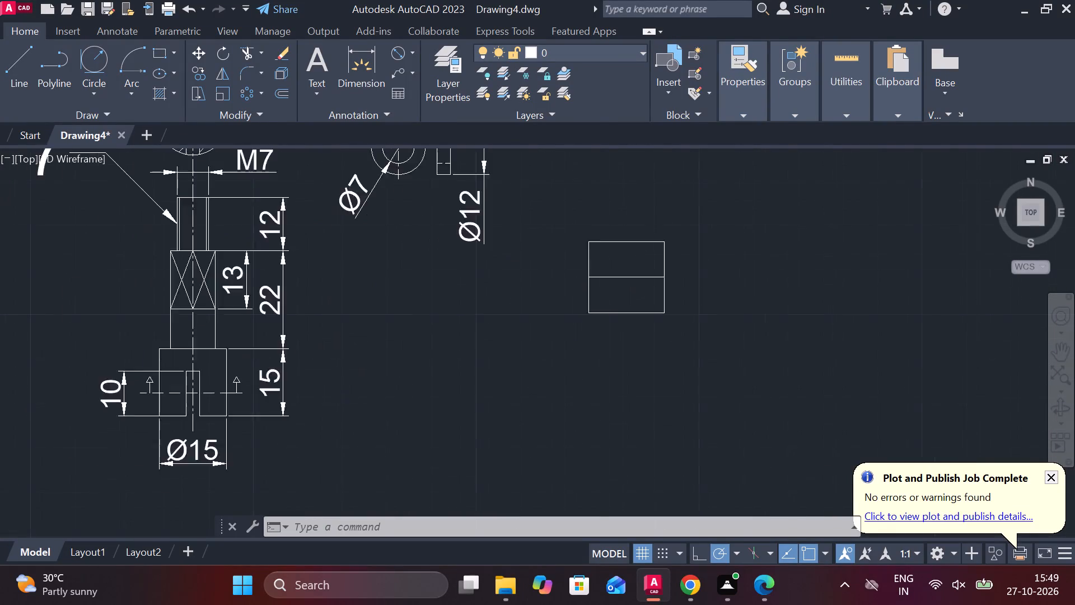
scroll(588, 292, up, 1)
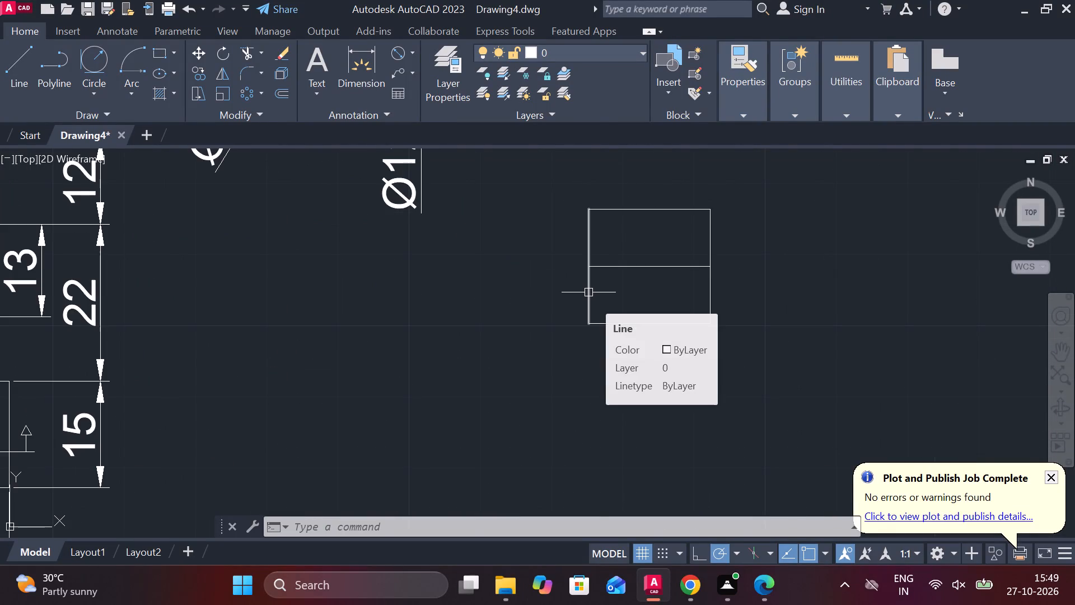
middle_drag(620, 318, 533, 336)
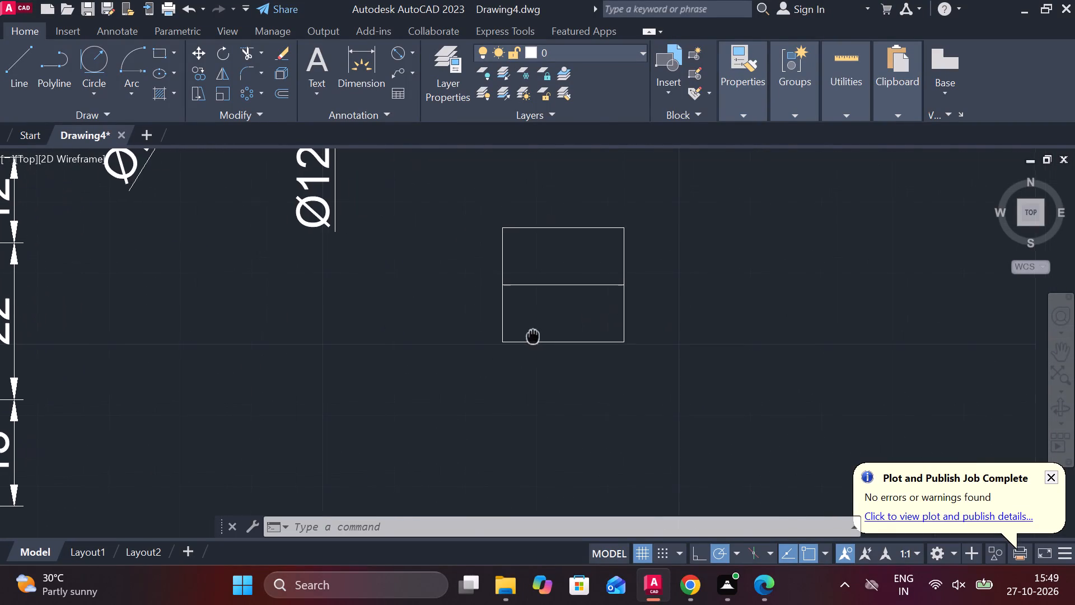
middle_drag(533, 336, 532, 336)
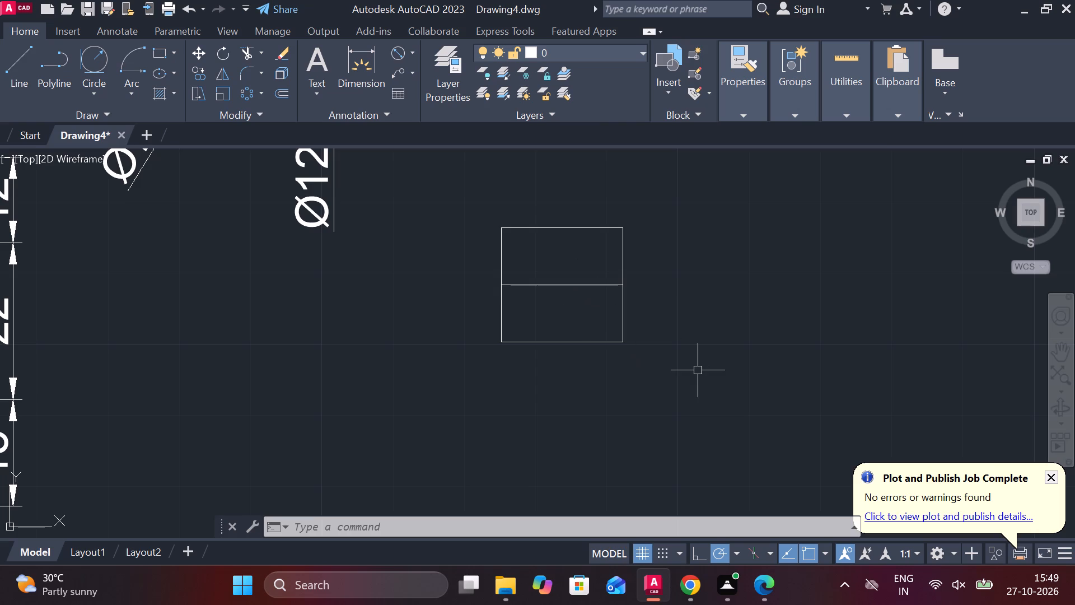
key(l)
key(Return)
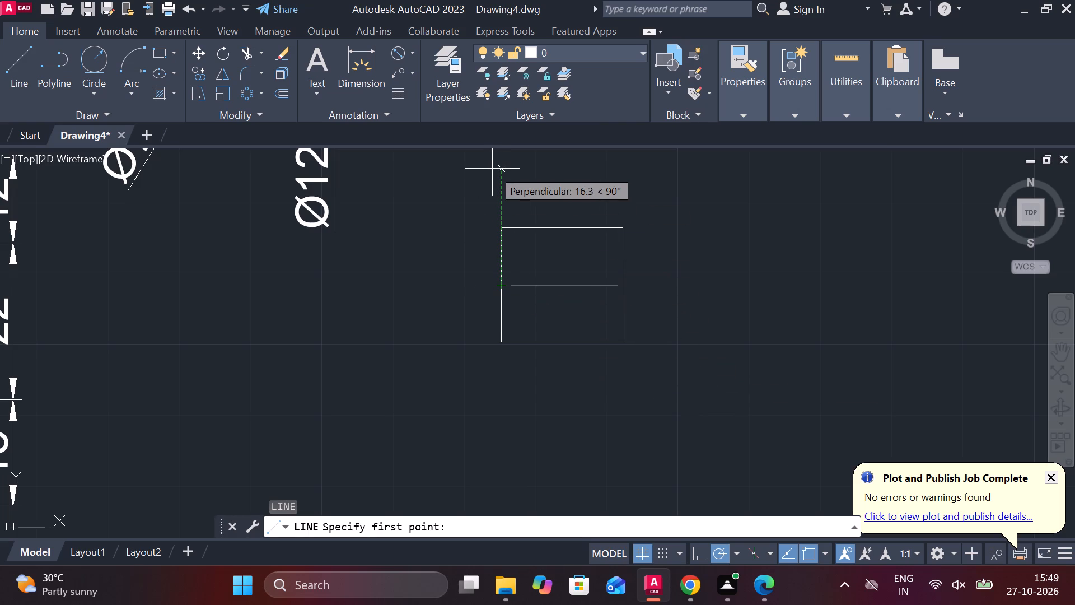
text(3.)
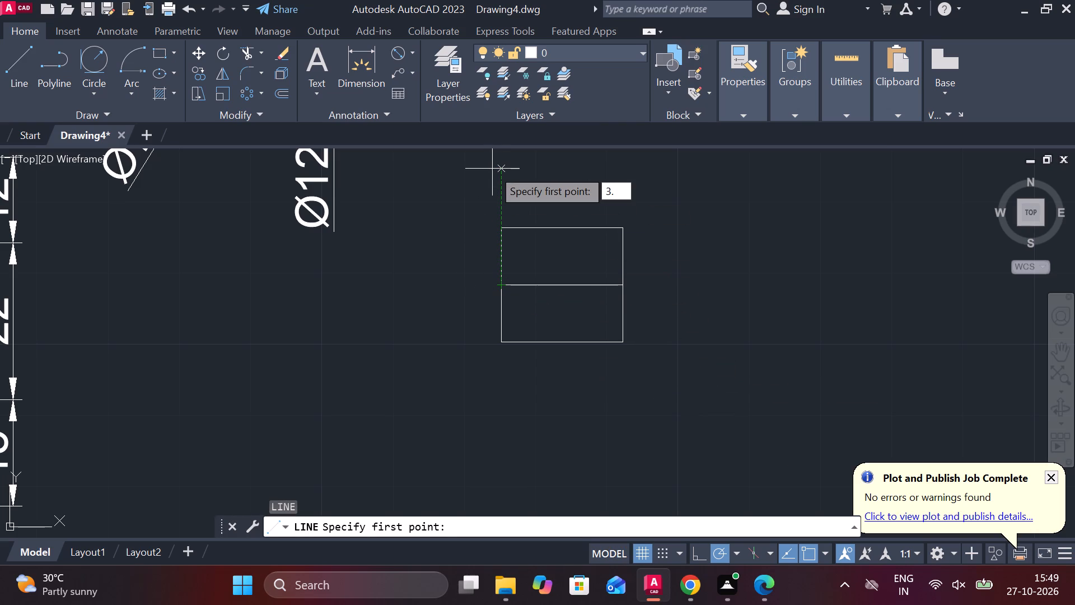
text(5)
key(space)
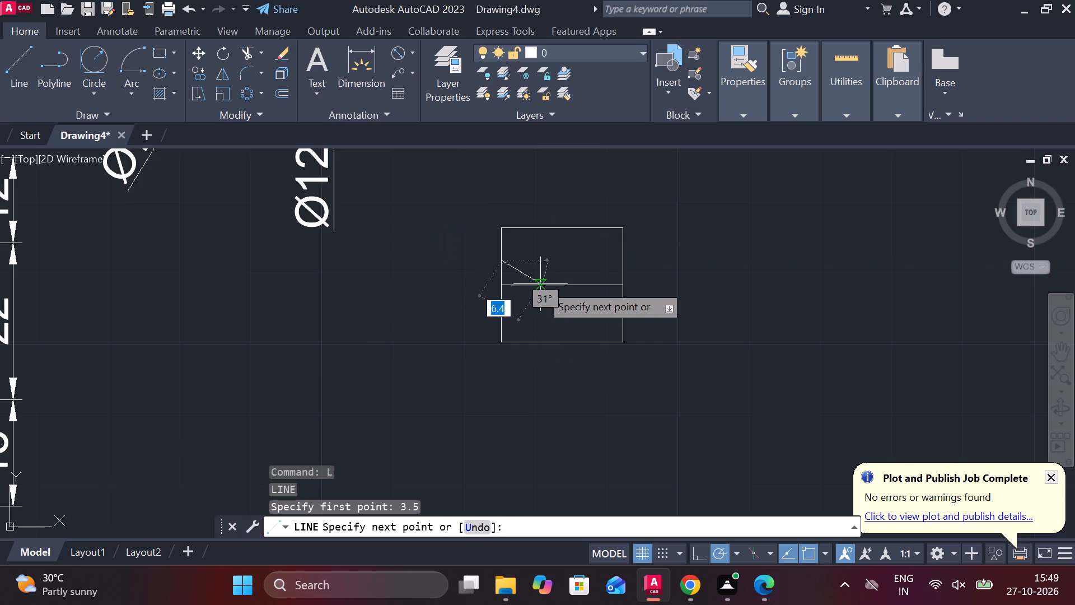
scroll(577, 282, up, 1)
middle_drag(577, 282, 459, 274)
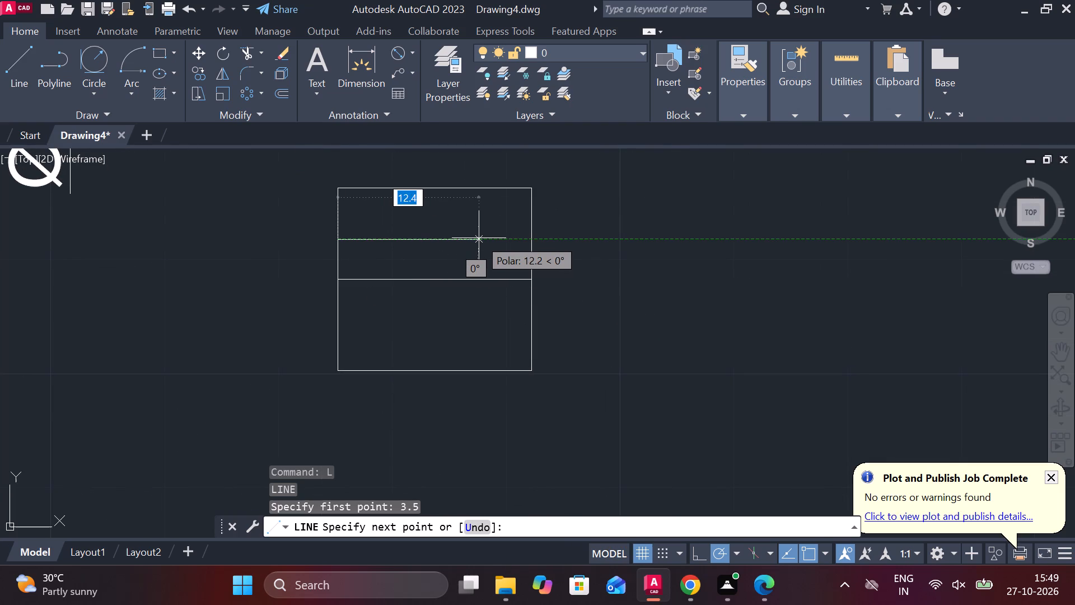
text(14)
key(space)
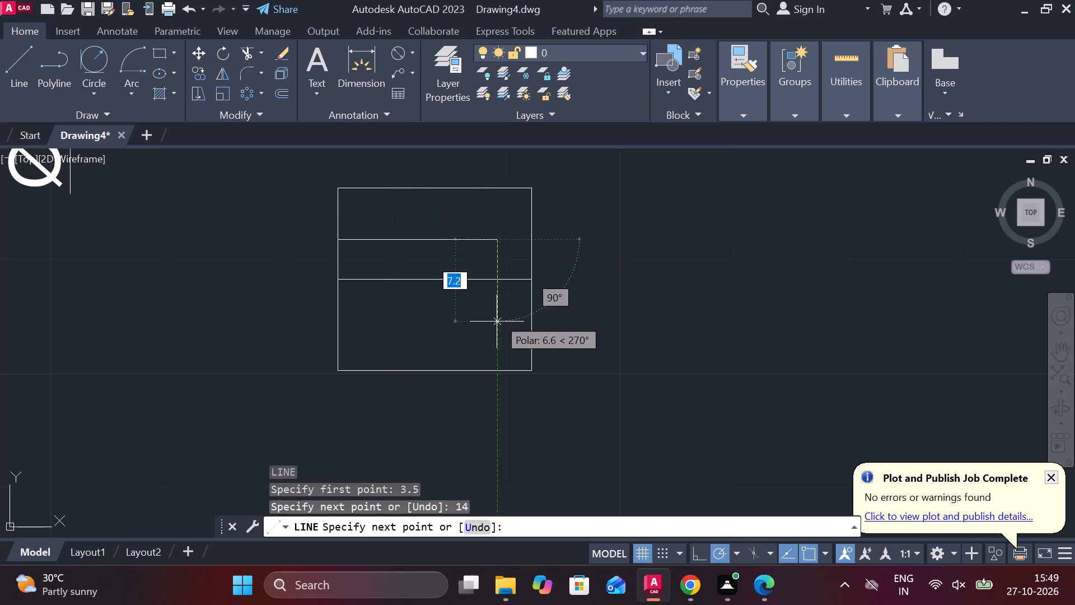
text(7)
key(space)
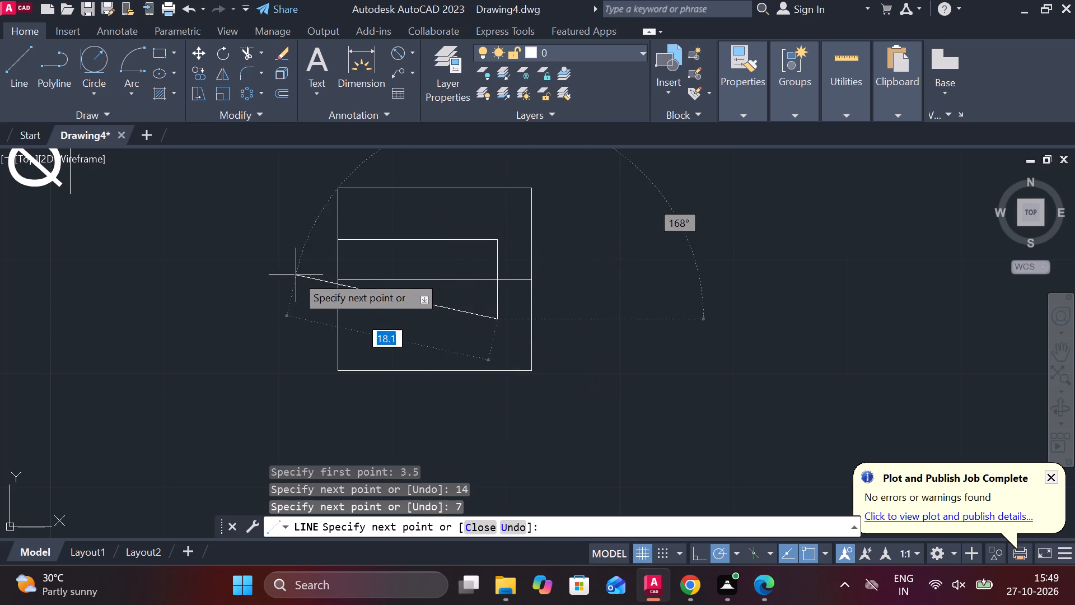
click(333, 320)
key(Escape)
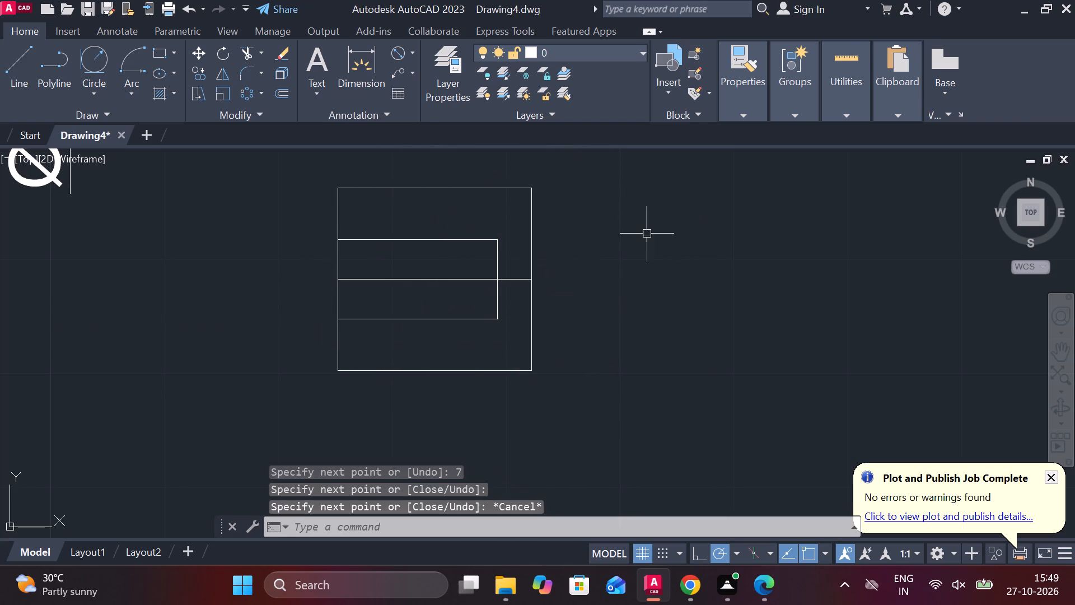
Offset the outline's left vertical side 13 mm inward.
middle_drag(631, 237, 618, 259)
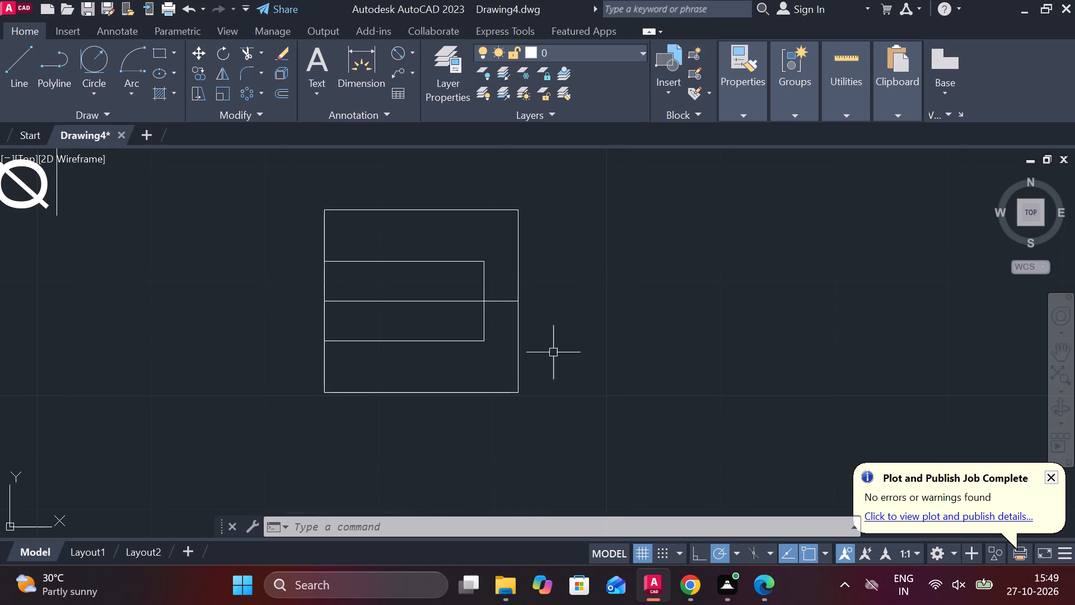
click(322, 365)
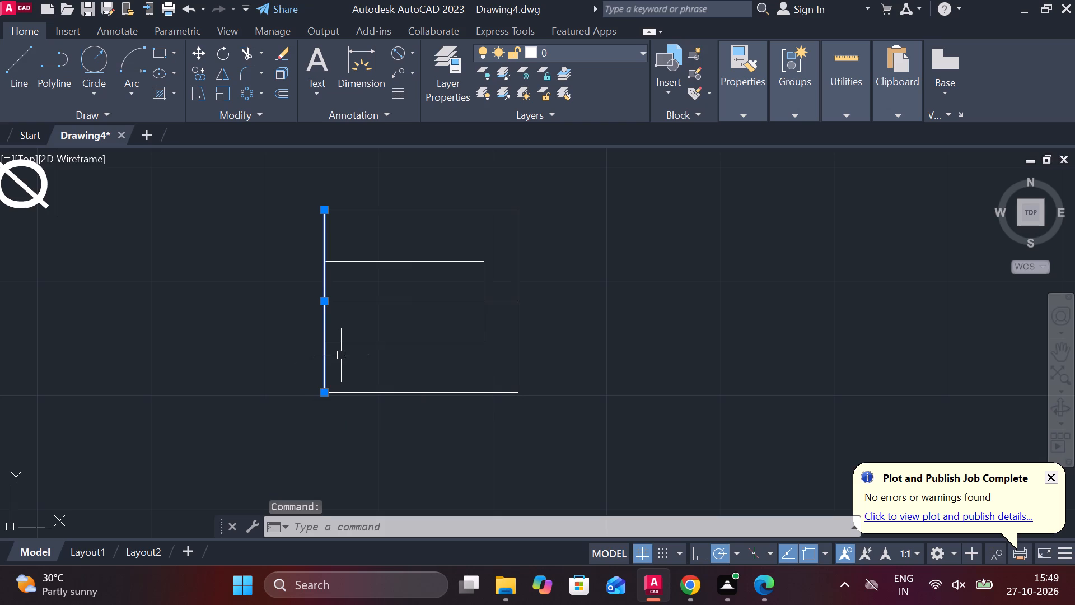
key(o)
key(Return)
key(Return)
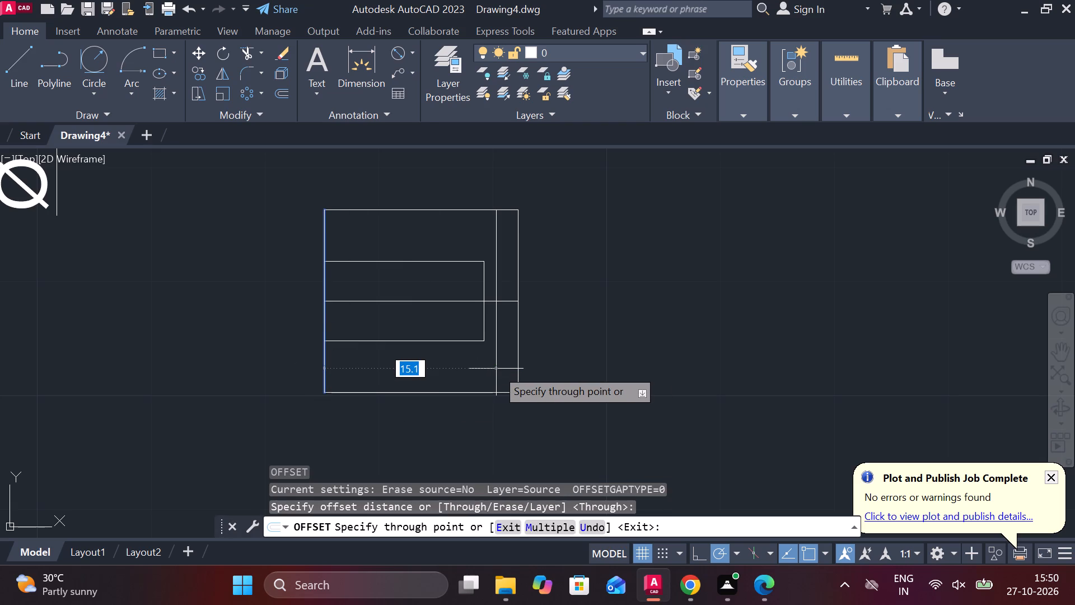
text(13)
key(space)
middle_drag(443, 388, 432, 413)
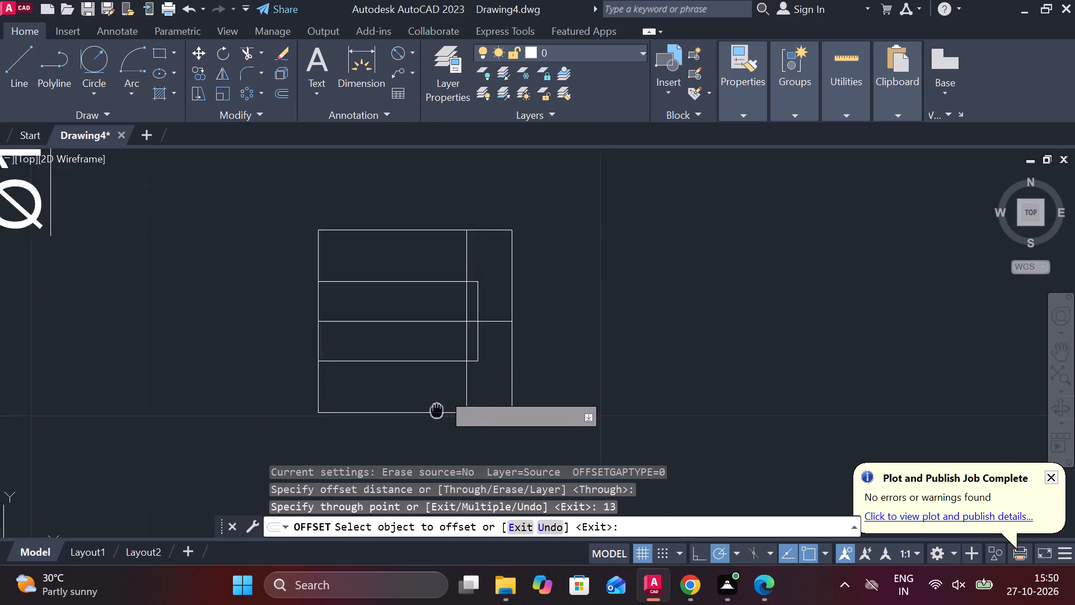
middle_drag(432, 413, 349, 387)
scroll(363, 374, up, 2)
key(Escape)
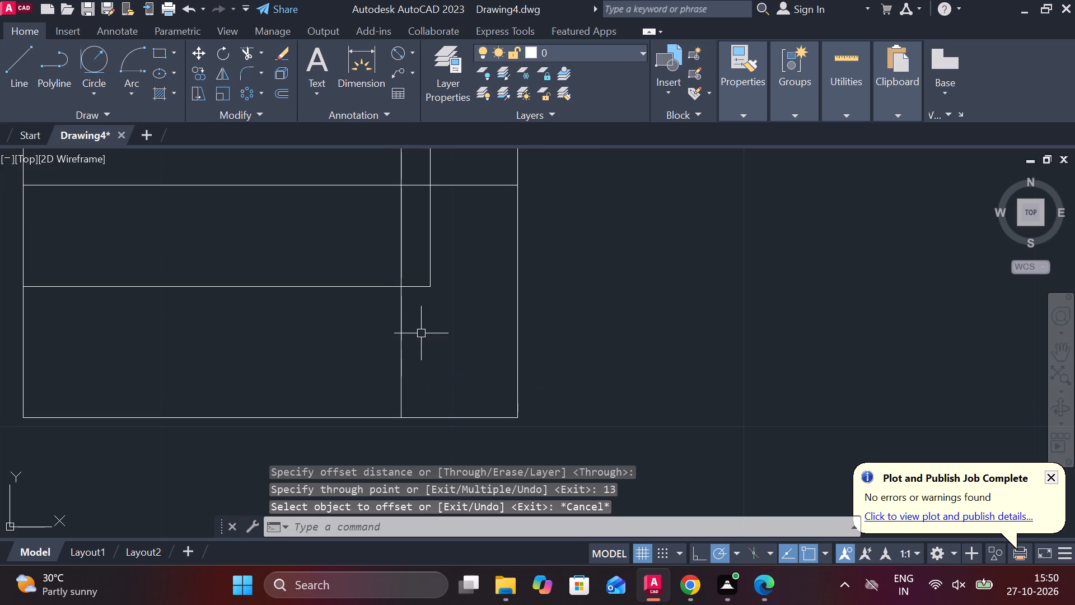
Trim away the parts of the offset vertical line that run through the 14 by 7 mm inner rectangle.
text(TR)
key(space)
click(399, 208)
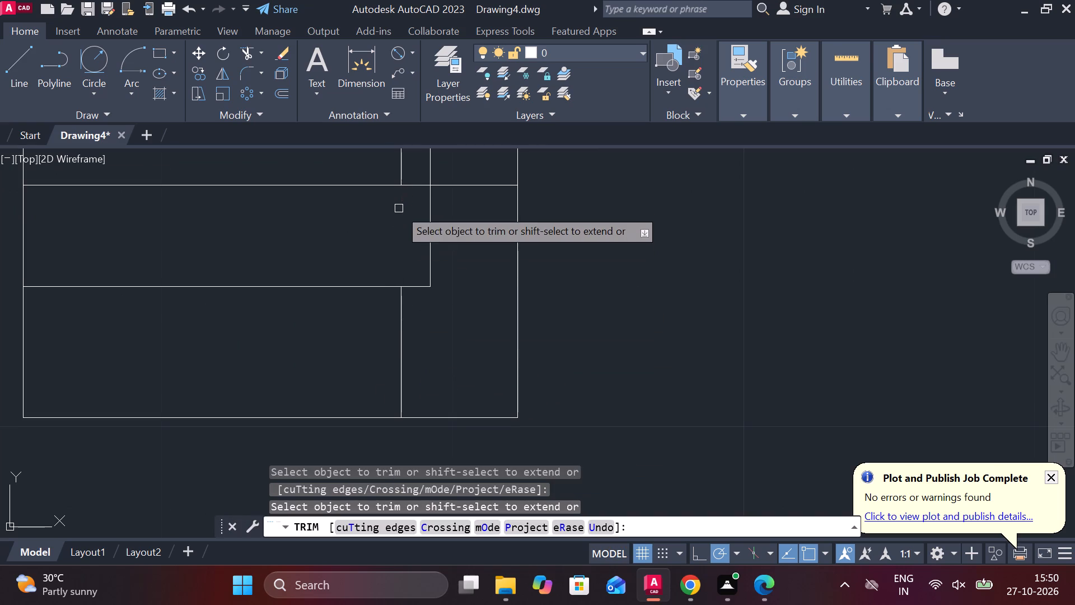
middle_drag(399, 208, 422, 319)
click(429, 235)
click(409, 228)
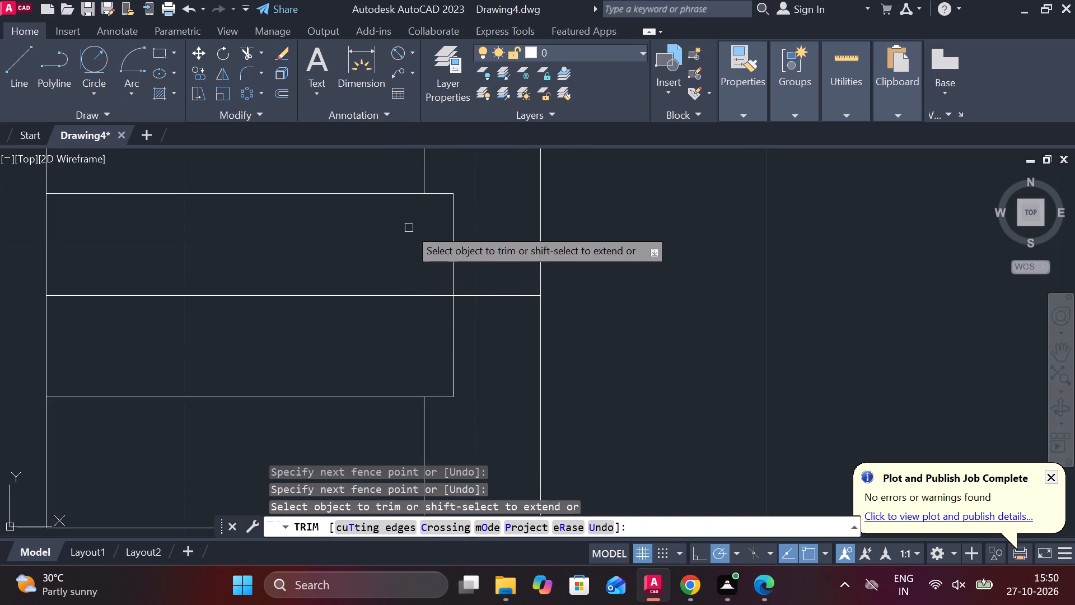
scroll(496, 222, down, 3)
key(Escape)
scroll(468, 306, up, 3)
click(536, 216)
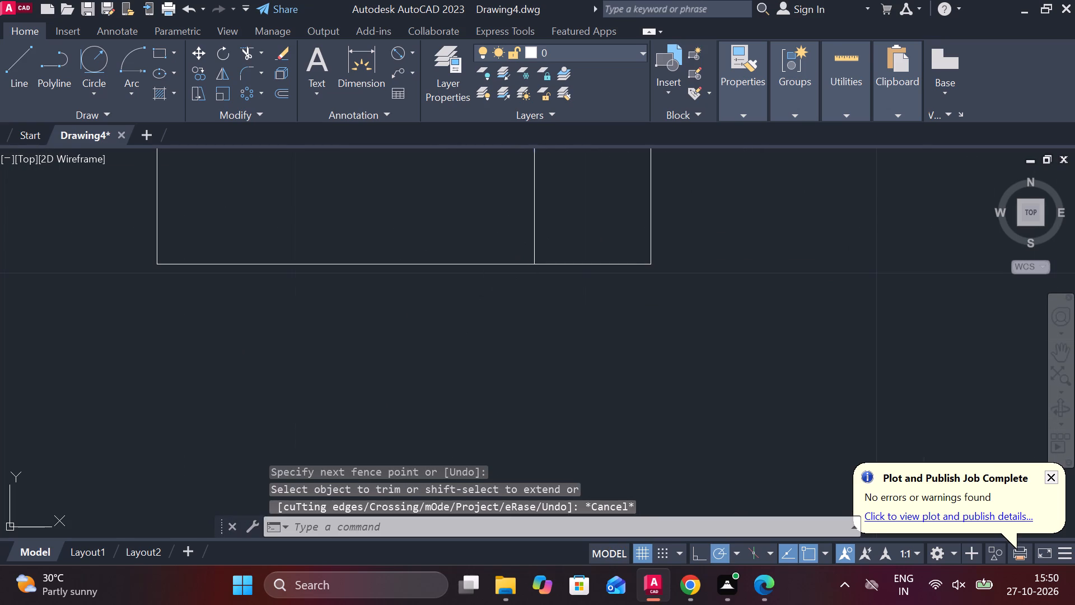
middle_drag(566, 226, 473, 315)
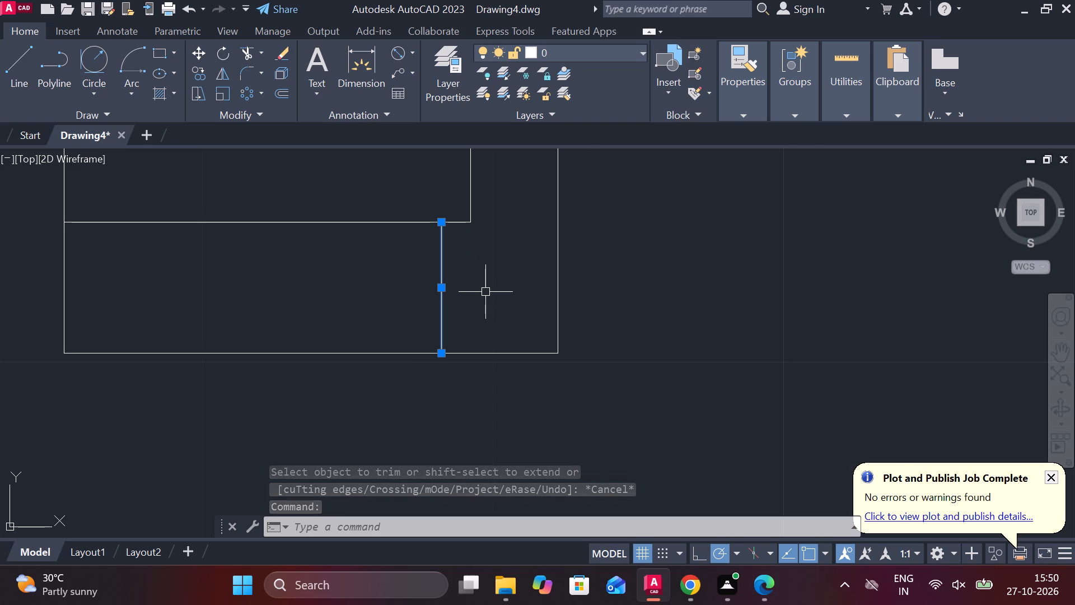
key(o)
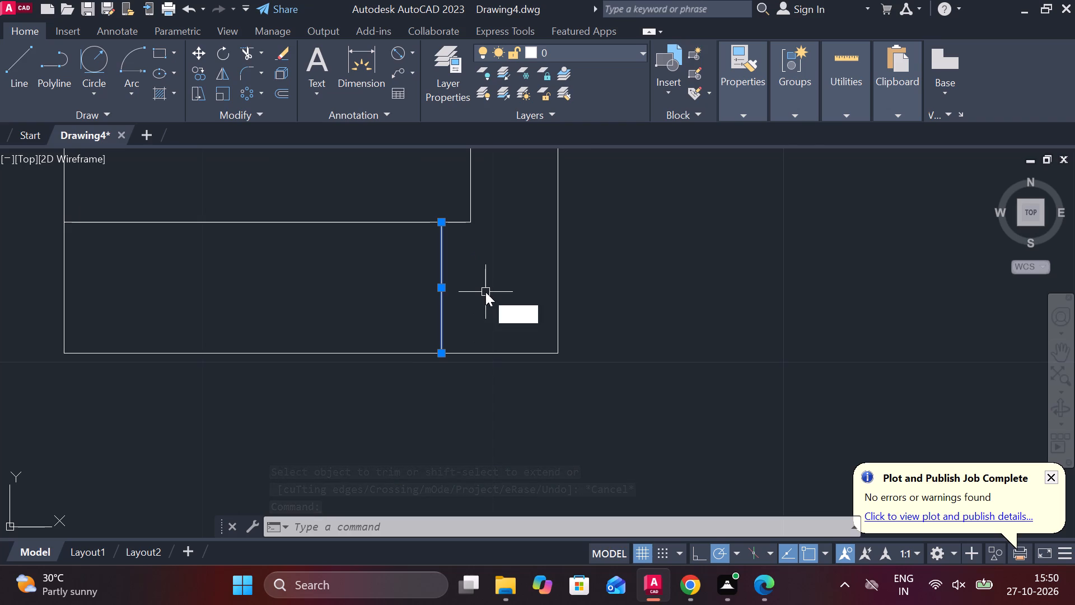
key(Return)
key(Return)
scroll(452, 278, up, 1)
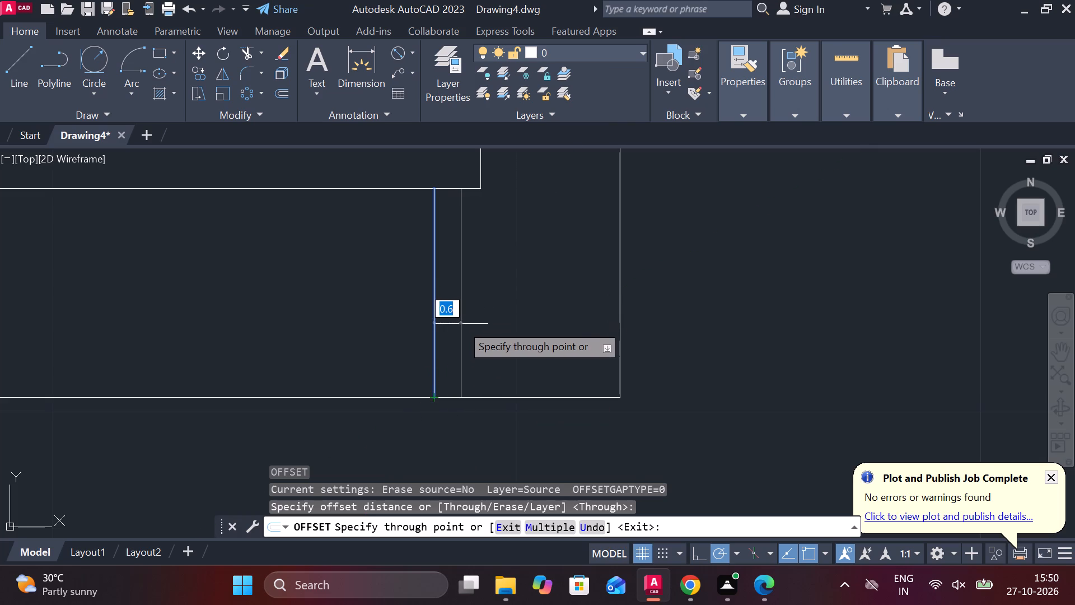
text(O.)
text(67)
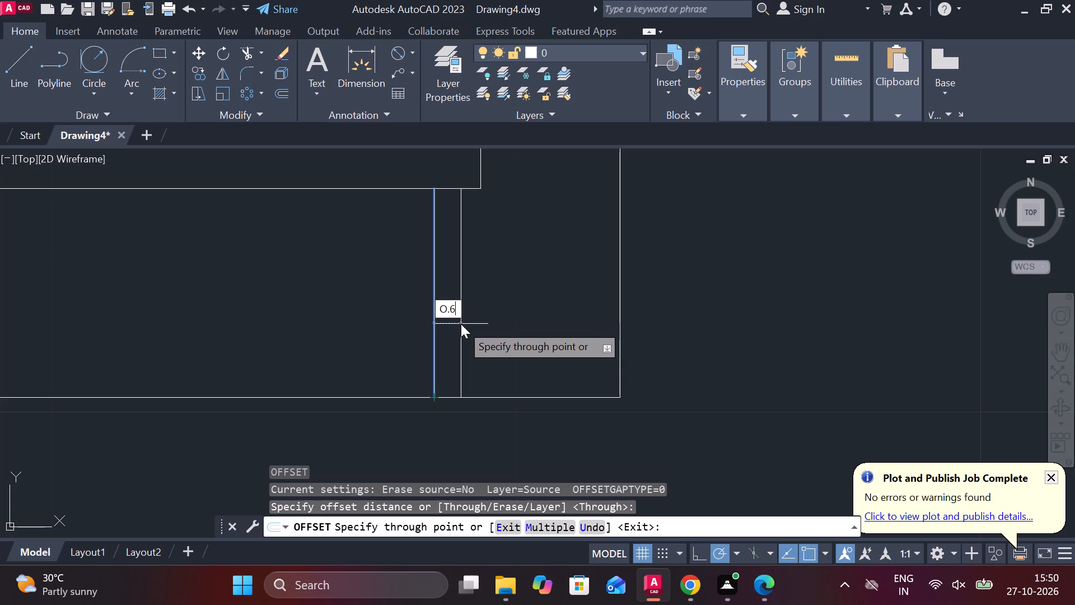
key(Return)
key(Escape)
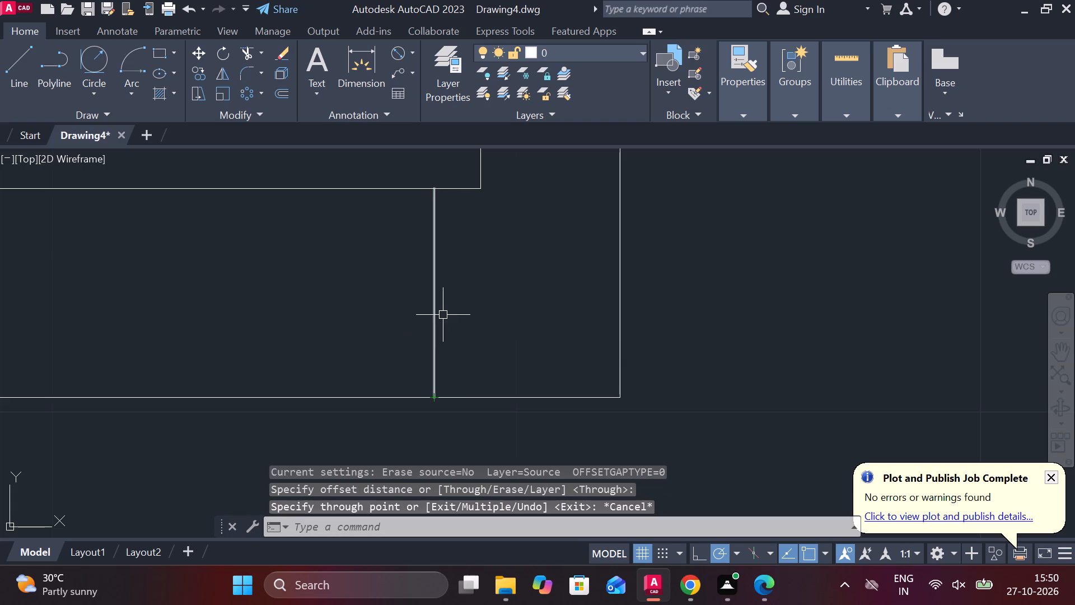
Offset the short vertical line below the inner rectangle by 0.75 mm to both sides.
click(437, 315)
key(o)
key(Return)
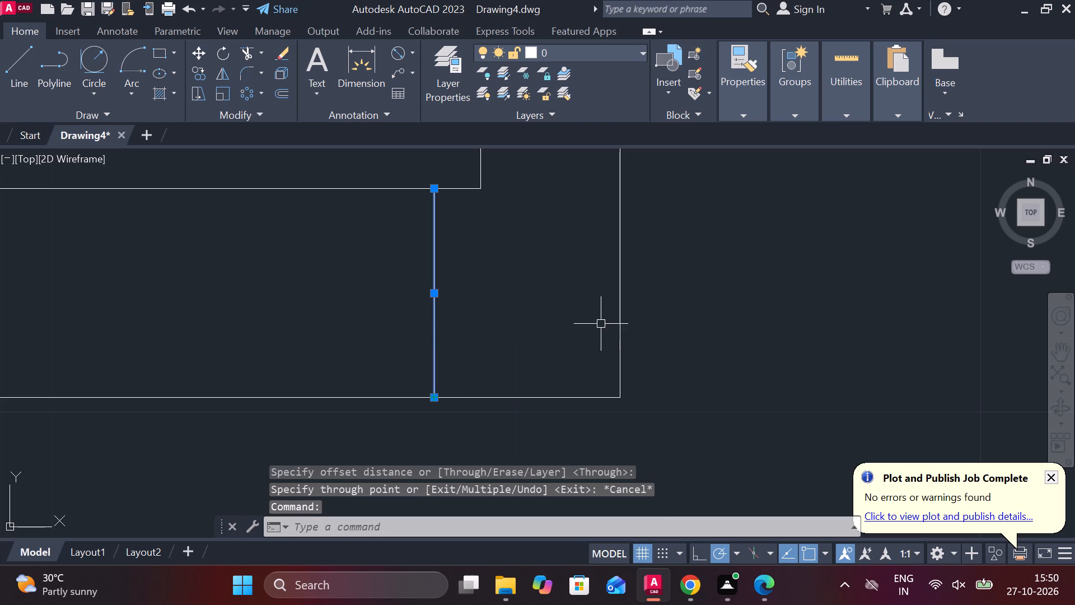
key(Return)
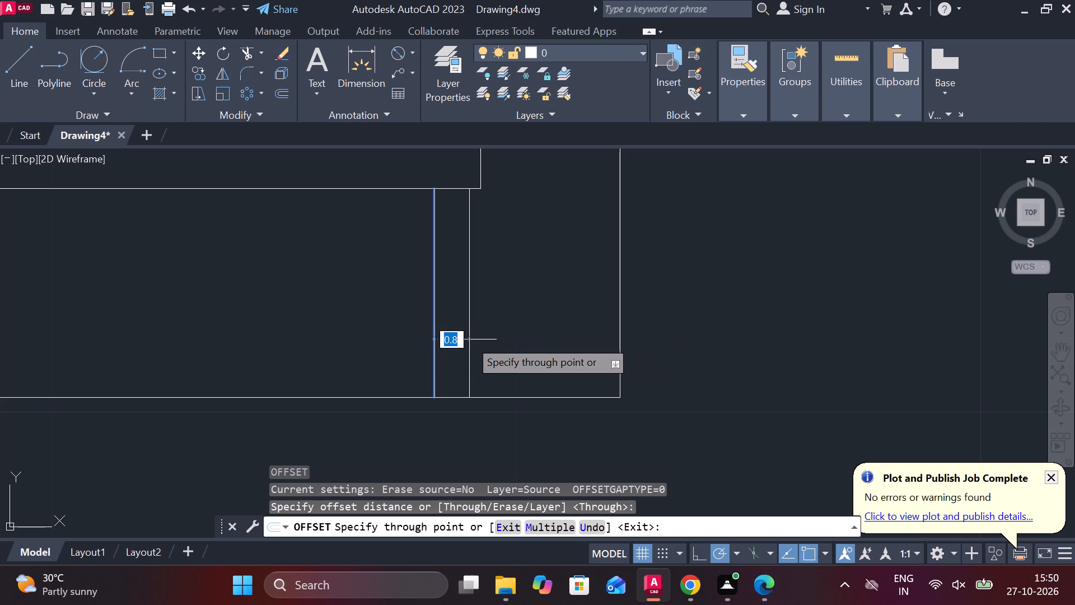
text(0.)
text(75)
key(Return)
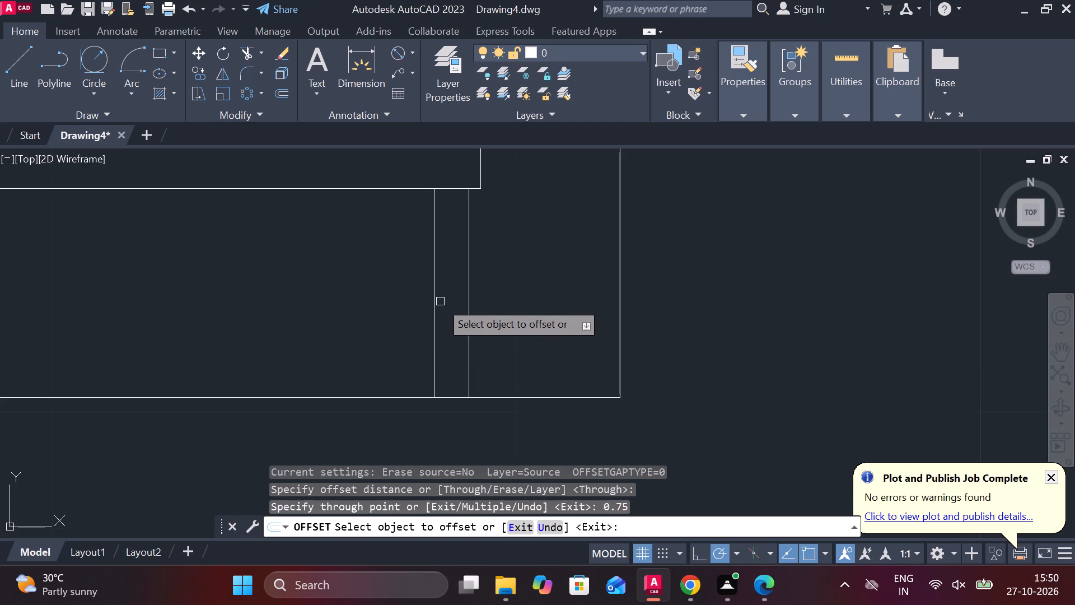
click(437, 304)
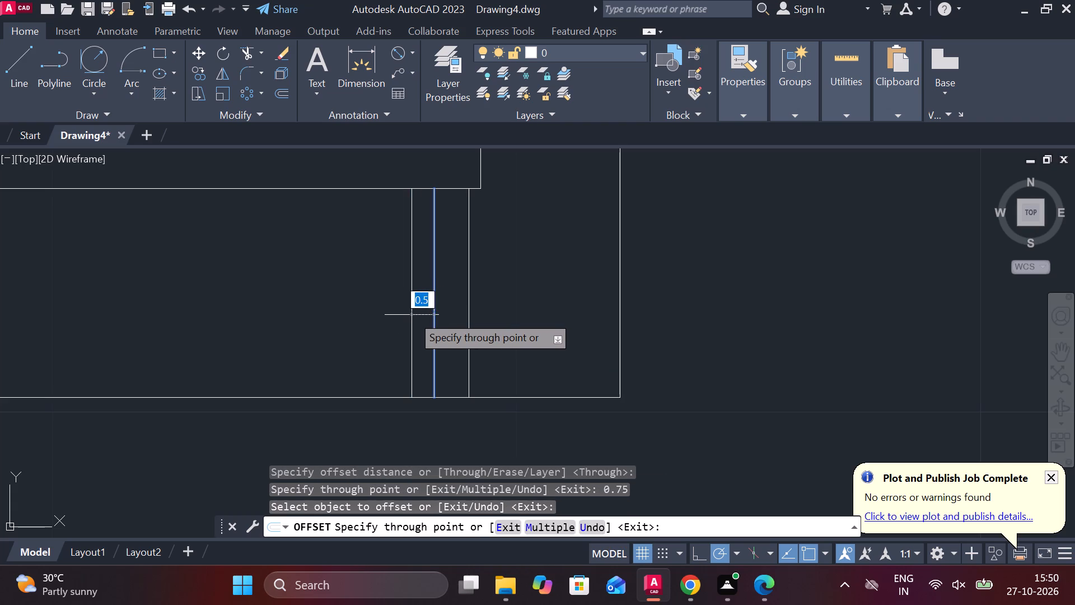
key(period)
key(BackSpace)
key(period)
text(75)
key(Return)
Offset the short vertical line above the inner rectangle by 0.75 mm to both sides.
scroll(513, 313, down, 1)
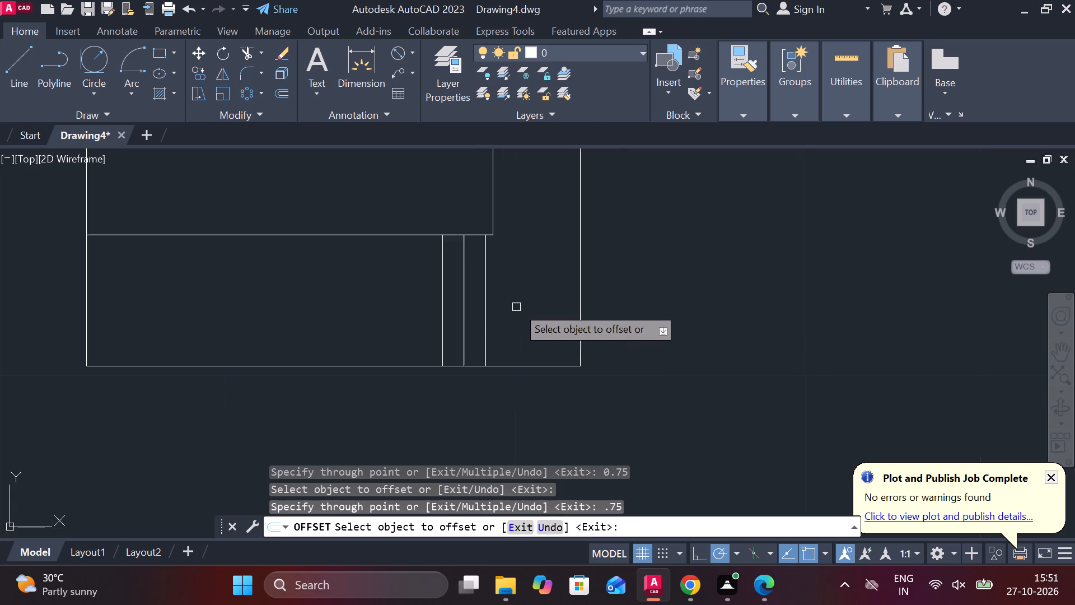
middle_drag(518, 305, 529, 403)
middle_drag(537, 368, 536, 441)
middle_drag(539, 262, 519, 444)
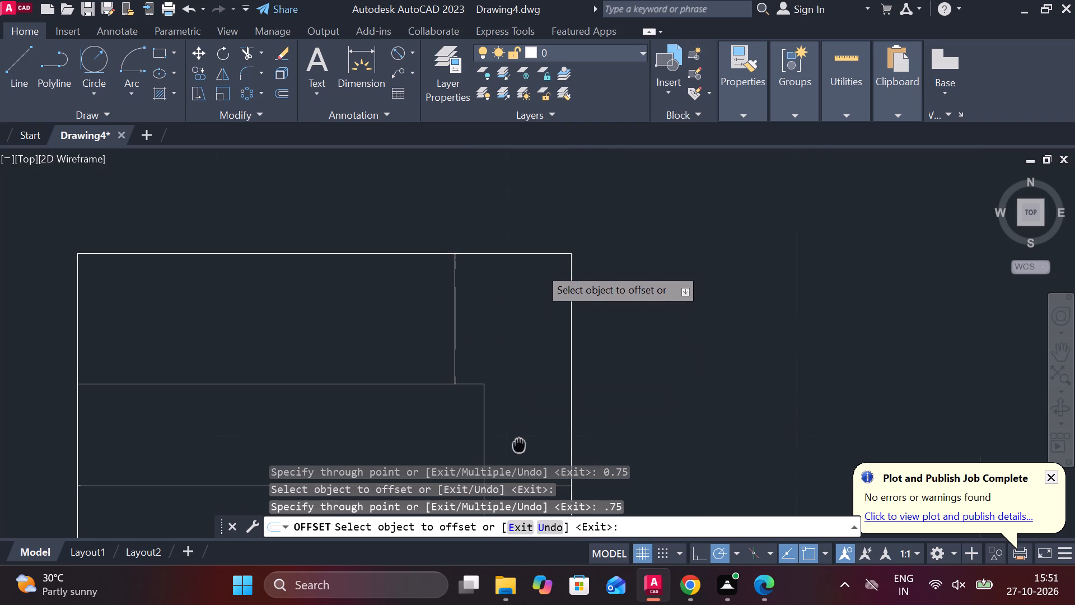
click(451, 331)
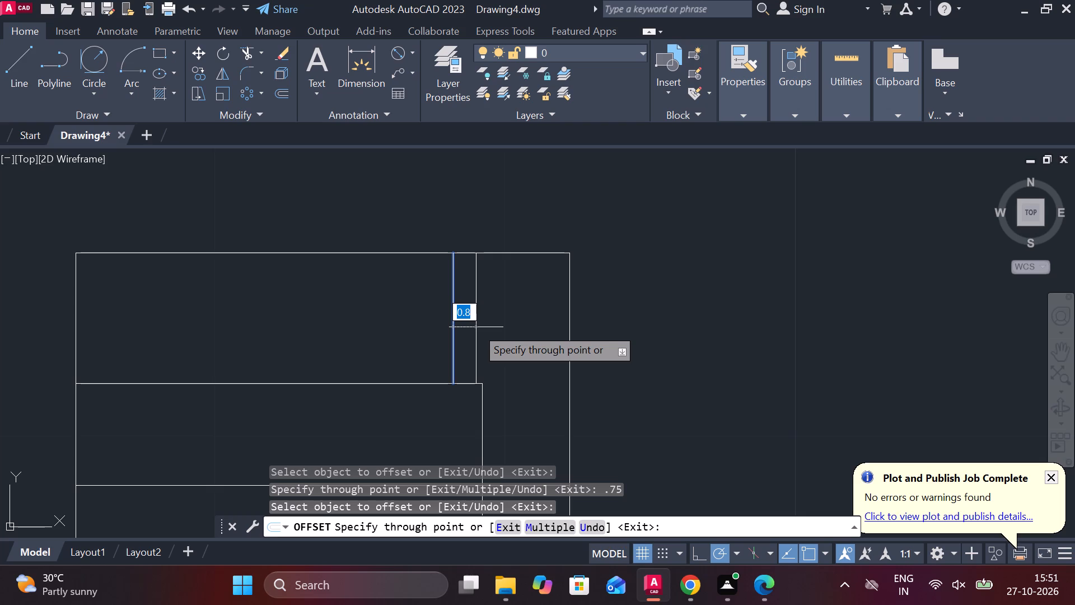
key(period)
text(75)
key(Return)
click(453, 322)
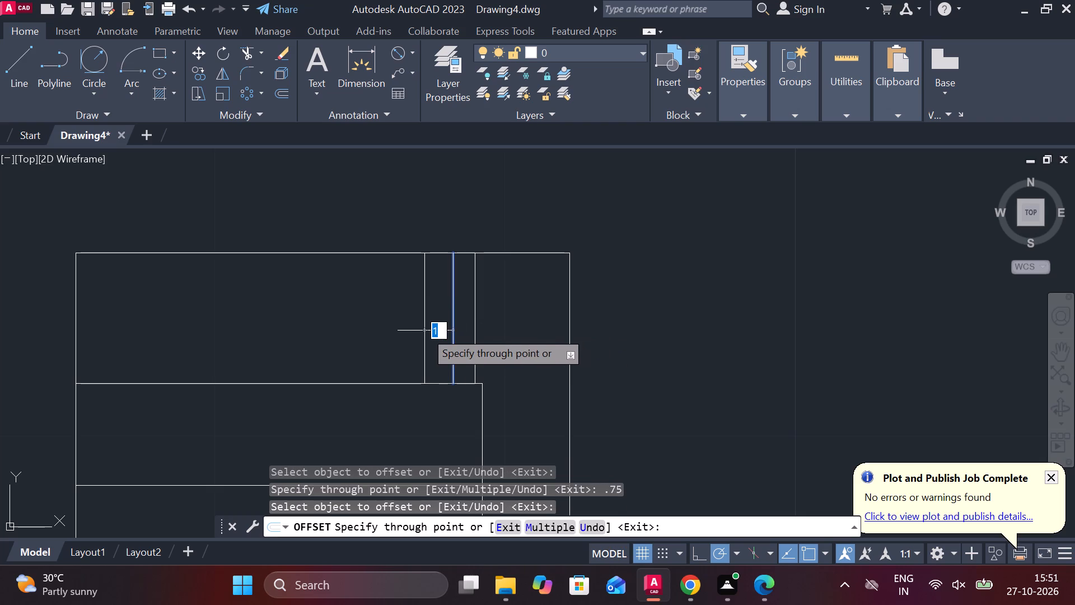
key(period)
text(754)
key(BackSpace)
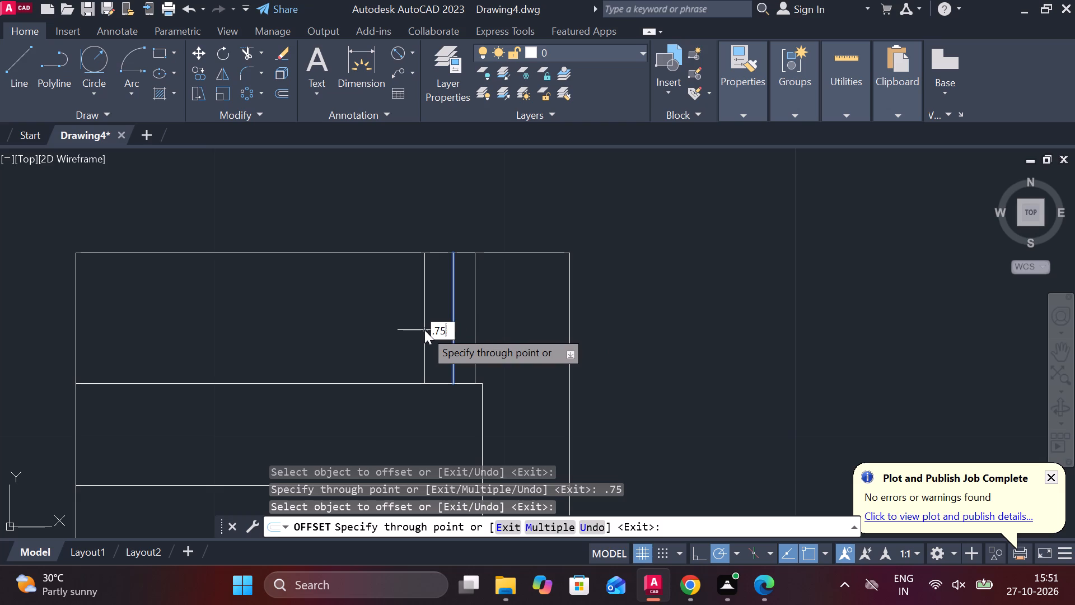
key(Return)
scroll(501, 328, down, 1)
middle_drag(509, 353, 493, 274)
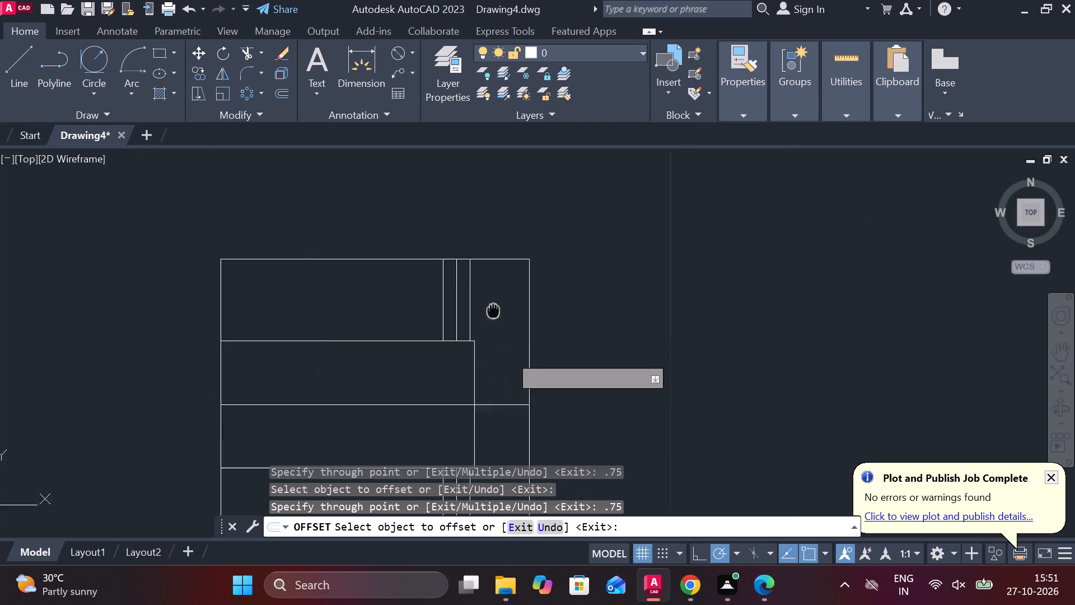
middle_drag(493, 274, 513, 236)
key(Escape)
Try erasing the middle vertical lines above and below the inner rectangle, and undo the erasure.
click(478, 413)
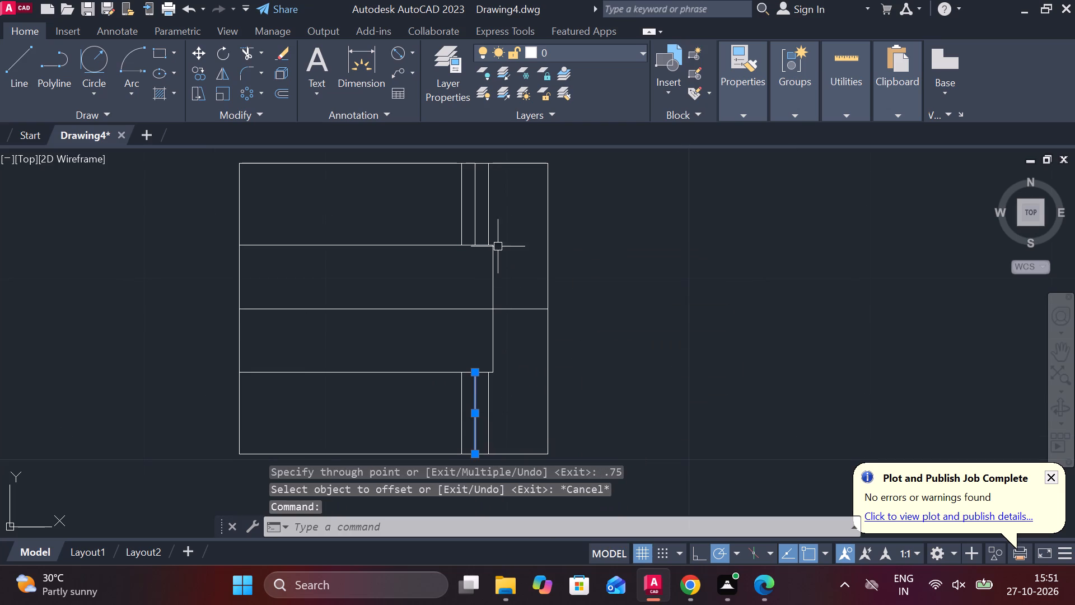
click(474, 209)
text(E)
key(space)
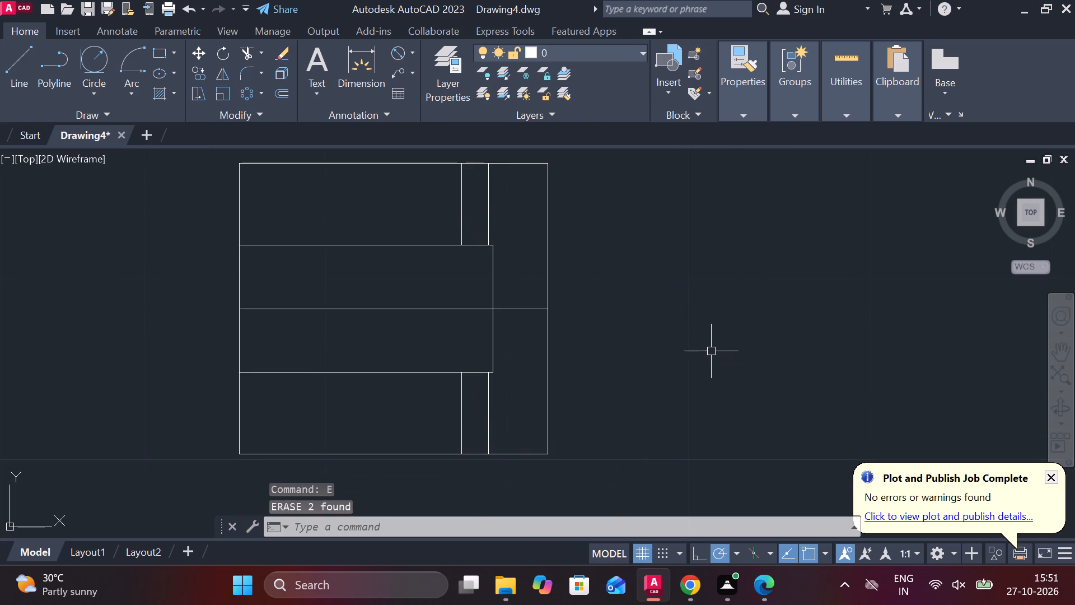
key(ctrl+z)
Stretch the upper middle vertical line past the outline's top edge and down to the inner rectangle's bottom side.
middle_drag(579, 257, 602, 307)
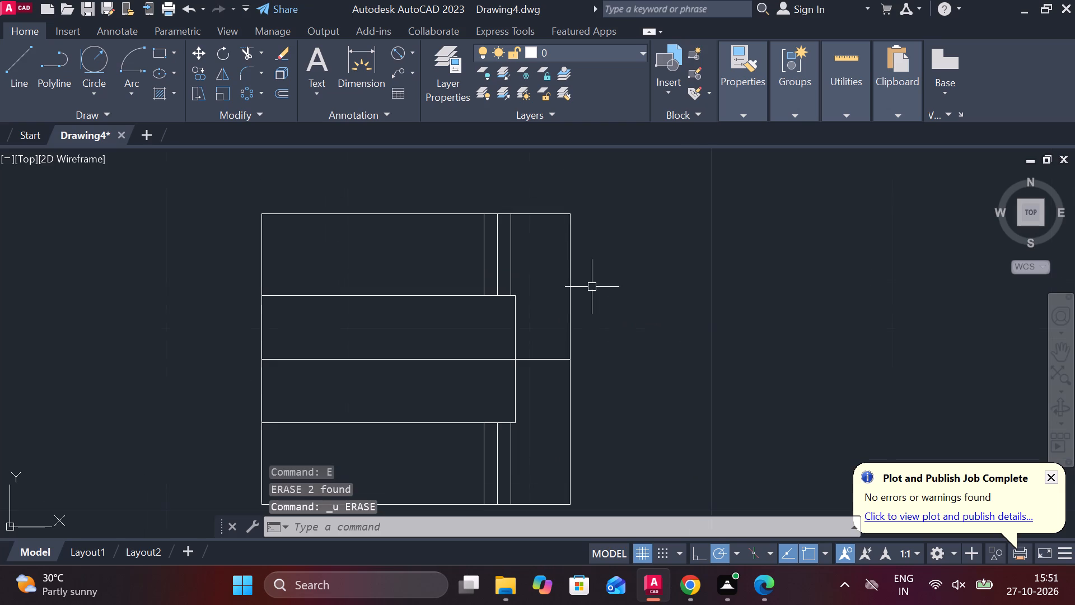
click(501, 246)
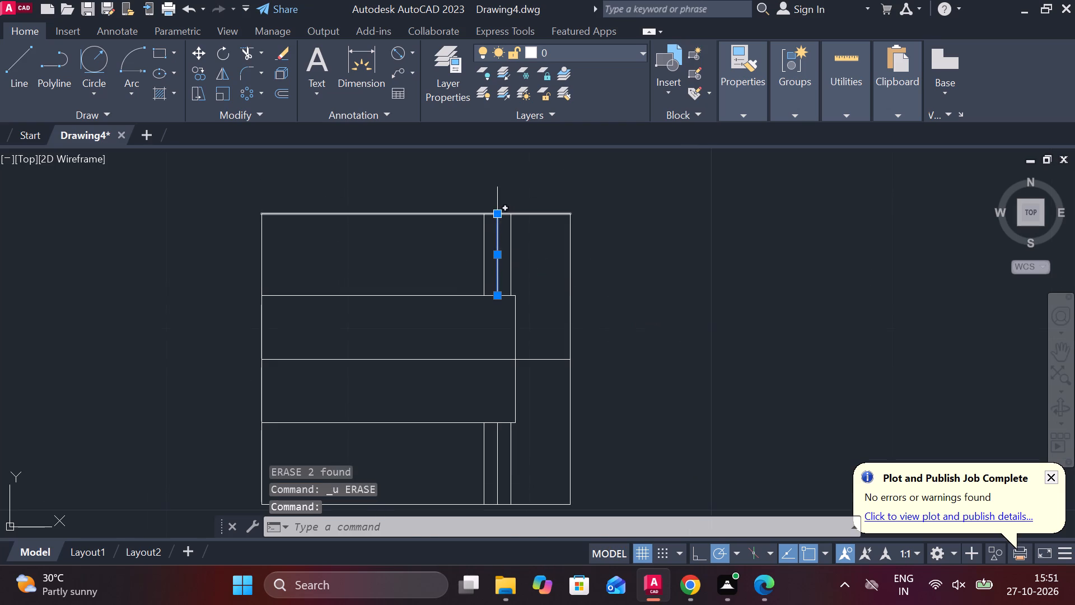
click(497, 216)
click(497, 180)
middle_drag(550, 280, 545, 193)
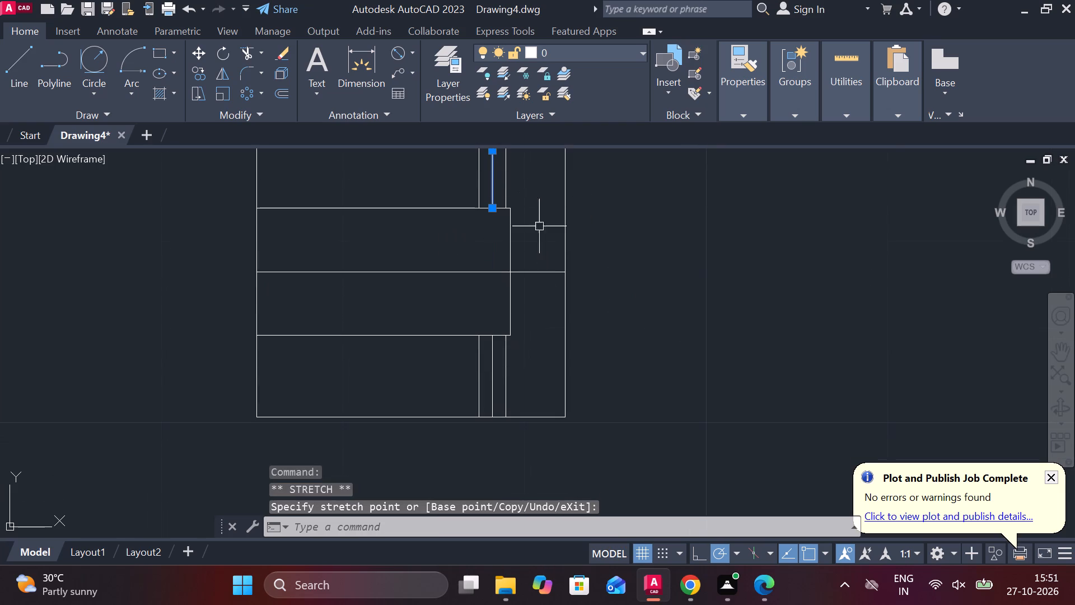
click(491, 207)
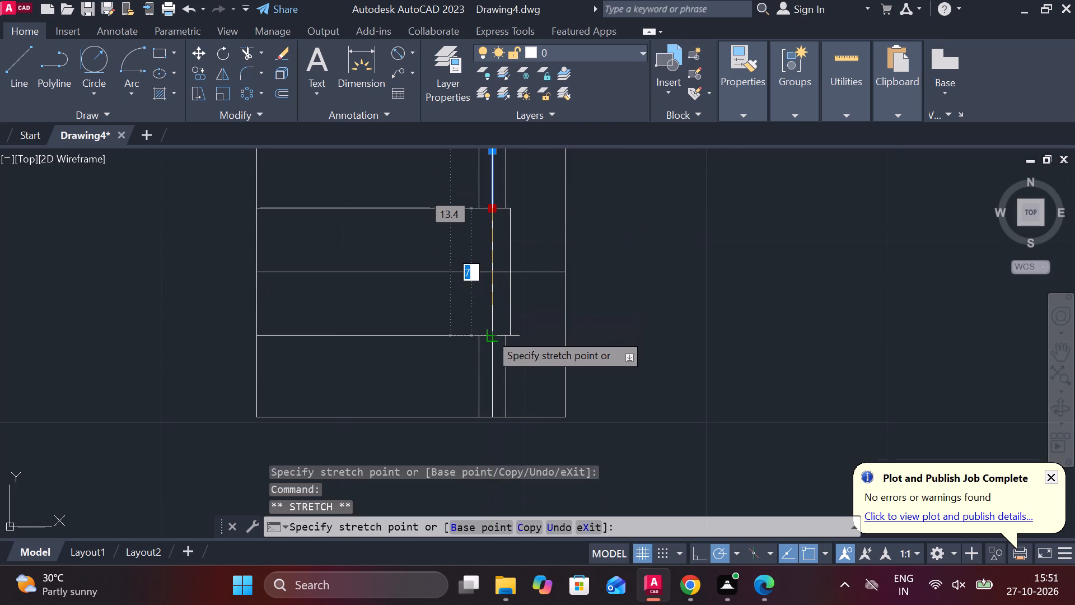
click(489, 333)
key(Escape)
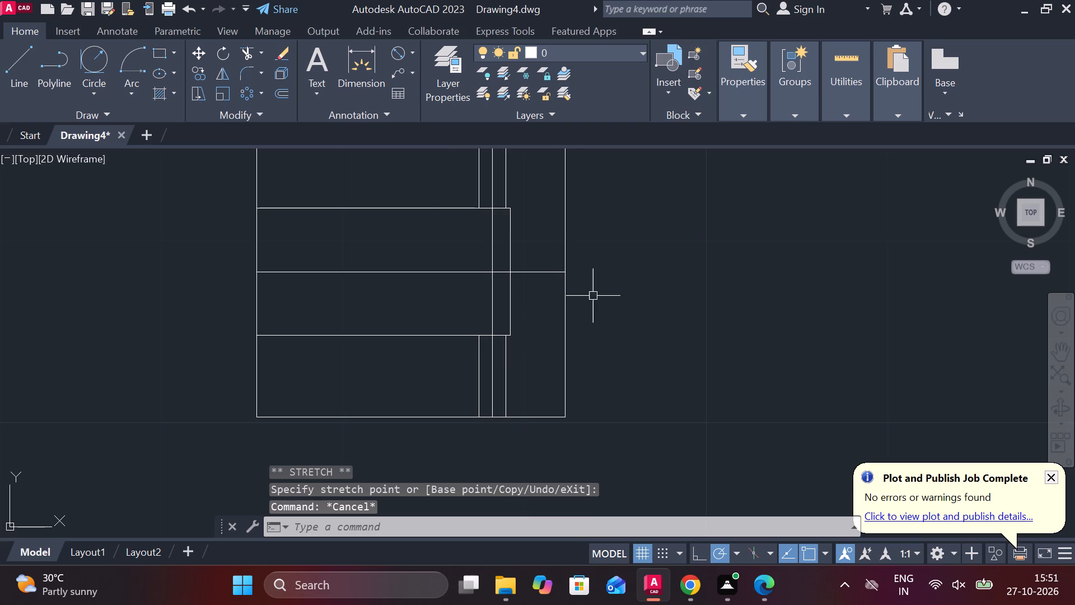
Draw a circle by diameter, centred where the extended vertical line crosses the midline.
middle_drag(561, 324, 611, 328)
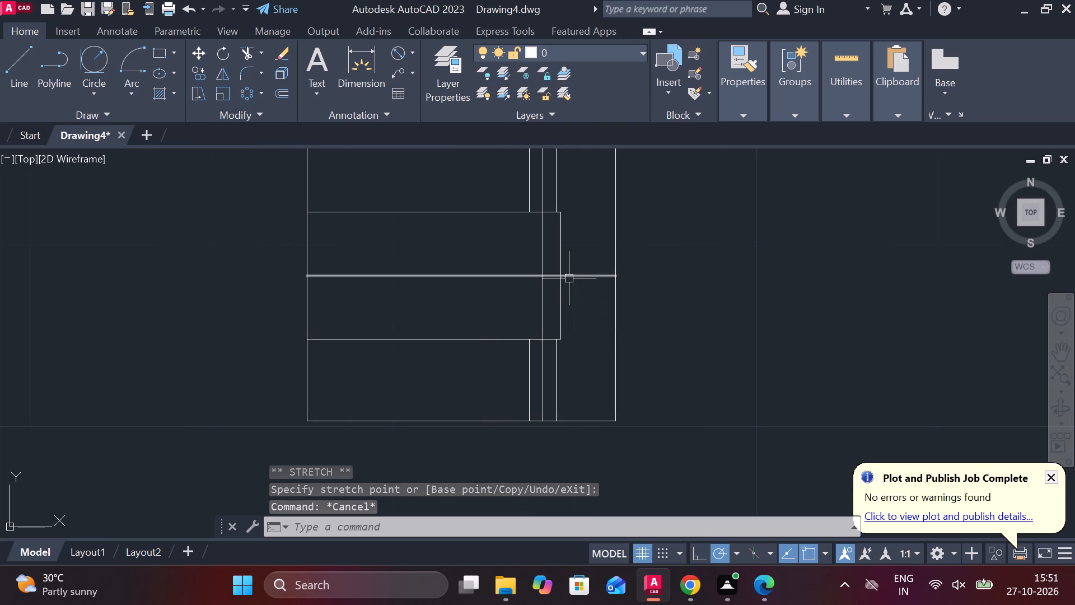
key(Escape)
text(C)
key(space)
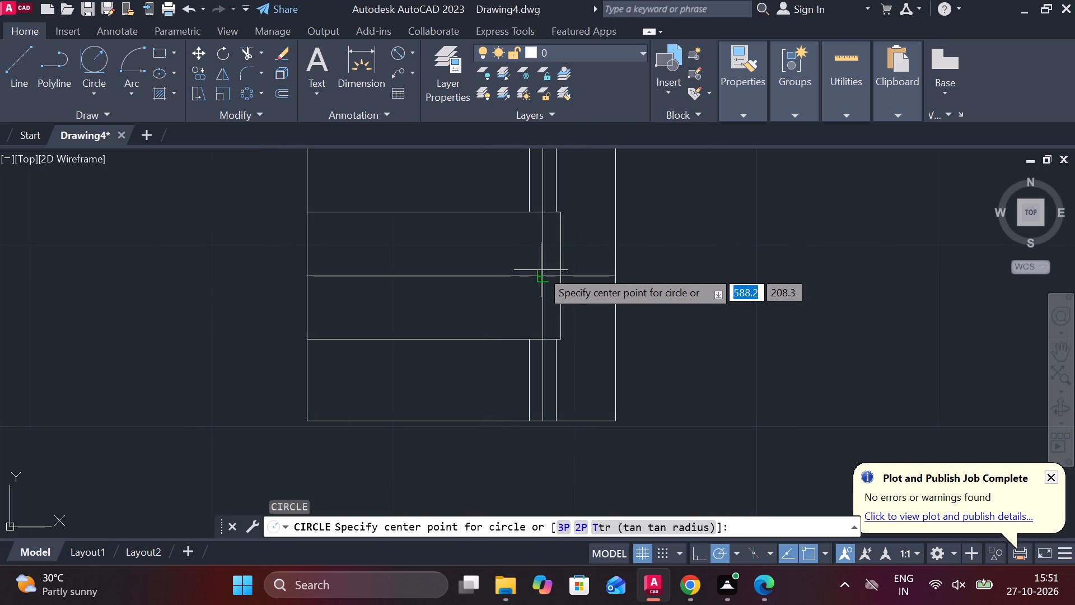
click(541, 272)
scroll(541, 273, up, 2)
text(D)
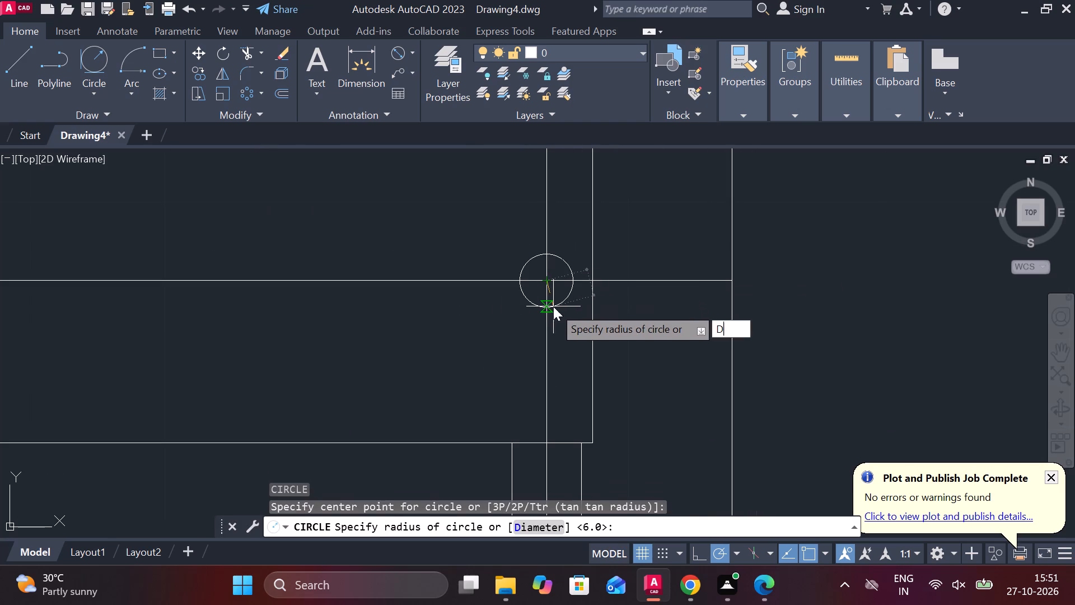
key(space)
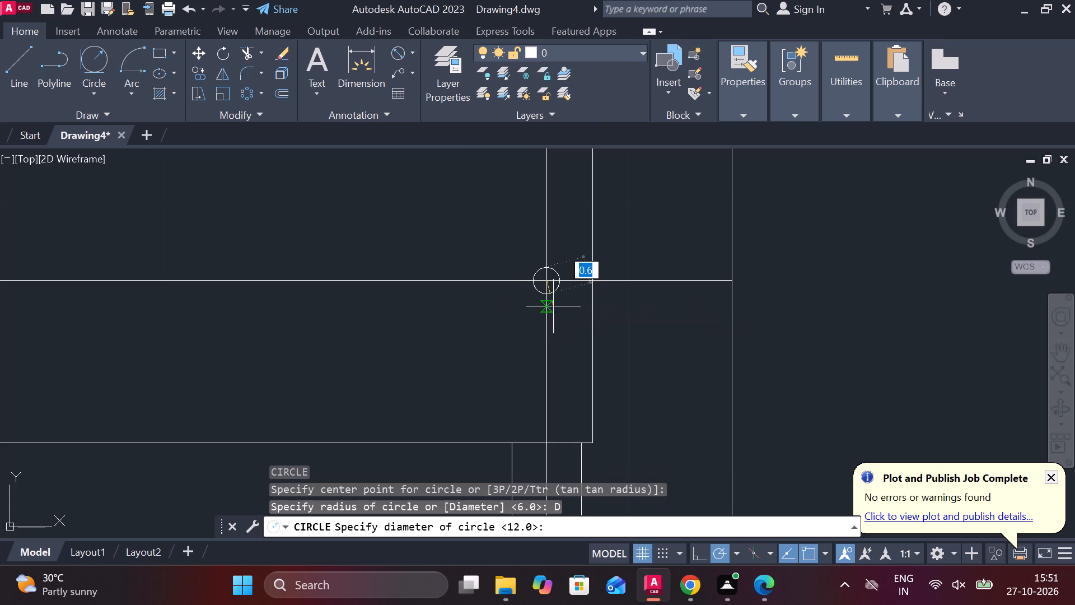
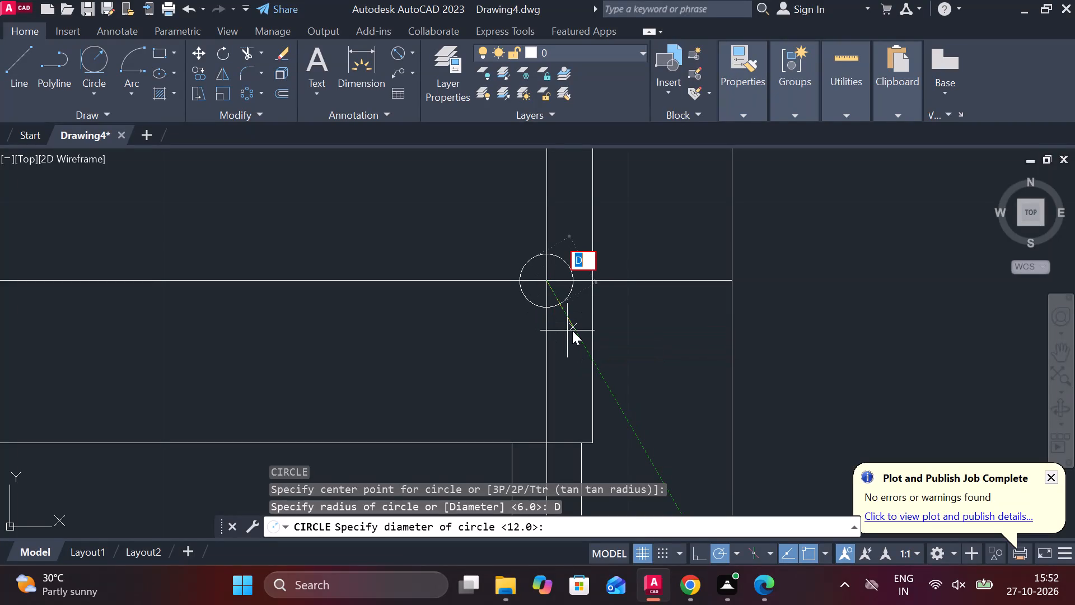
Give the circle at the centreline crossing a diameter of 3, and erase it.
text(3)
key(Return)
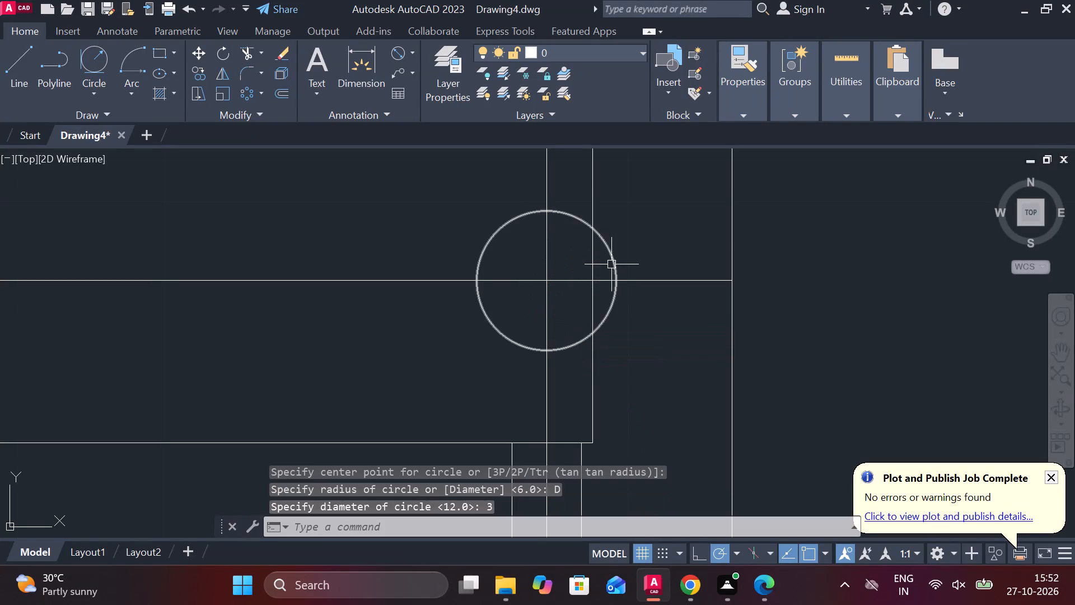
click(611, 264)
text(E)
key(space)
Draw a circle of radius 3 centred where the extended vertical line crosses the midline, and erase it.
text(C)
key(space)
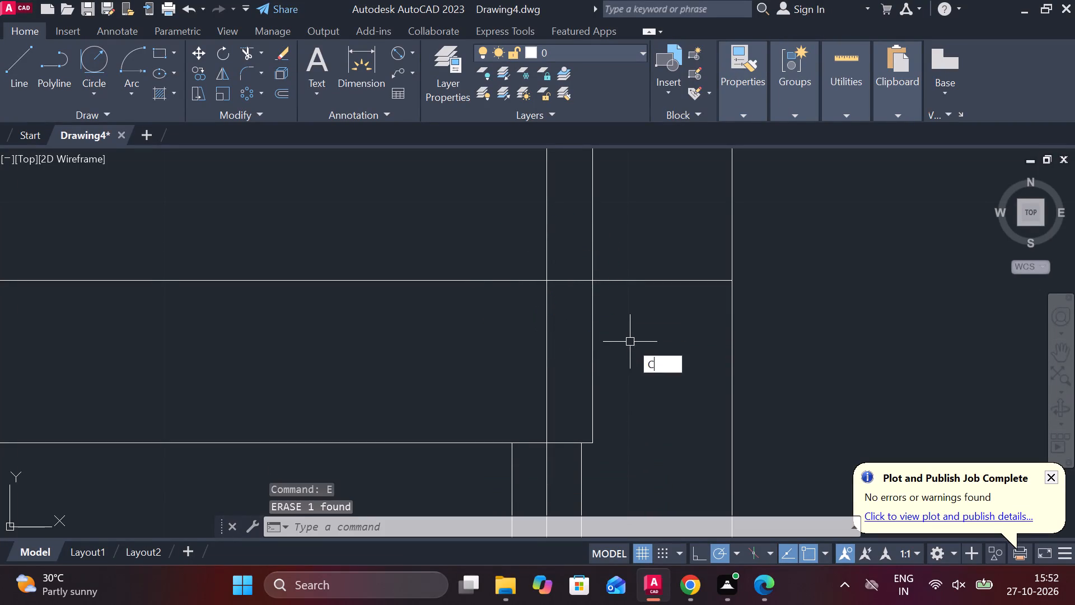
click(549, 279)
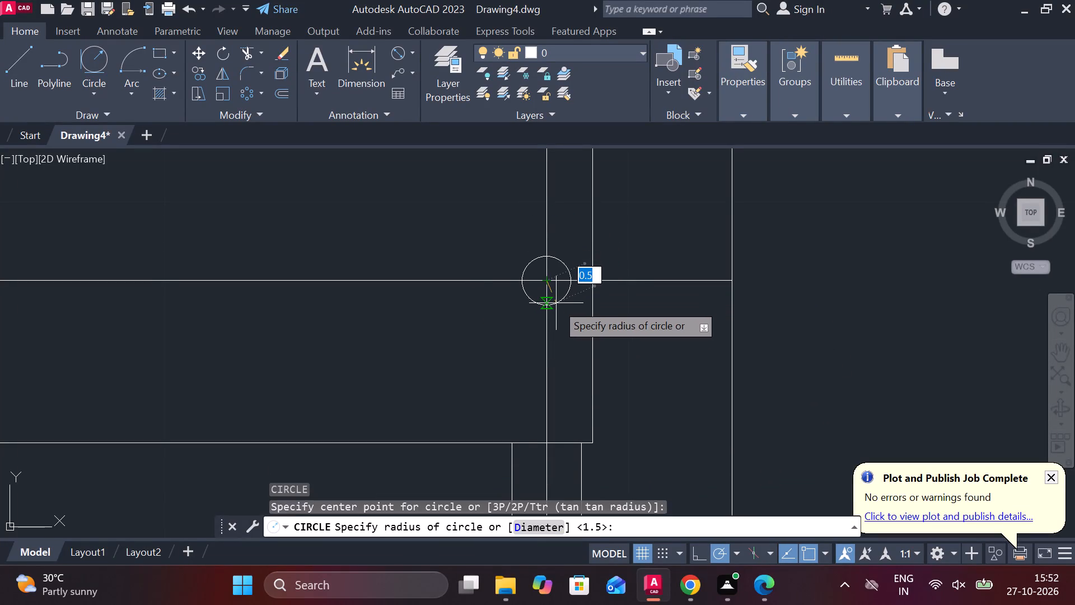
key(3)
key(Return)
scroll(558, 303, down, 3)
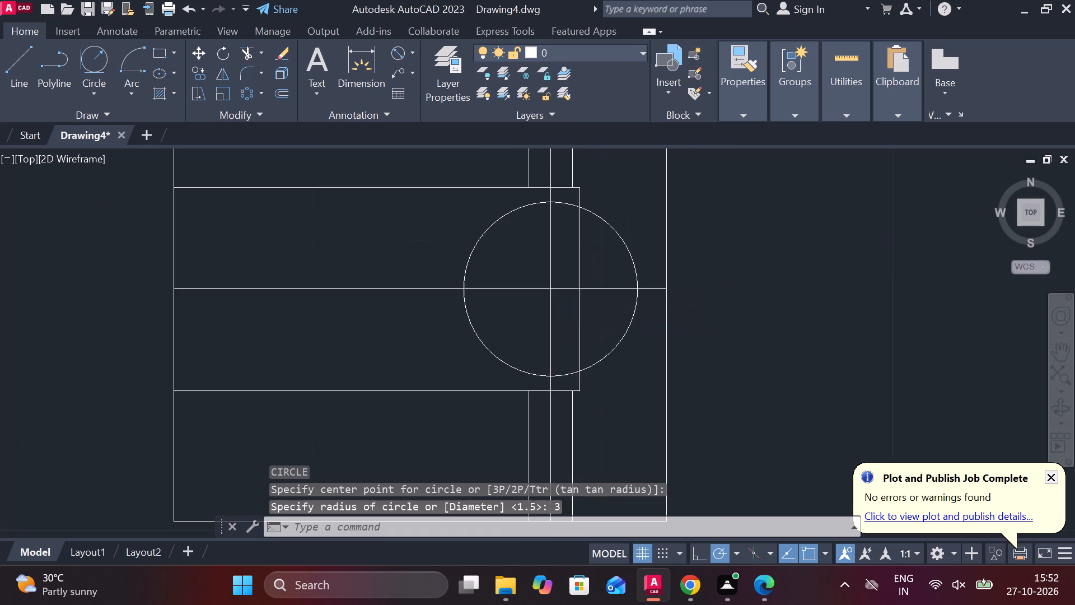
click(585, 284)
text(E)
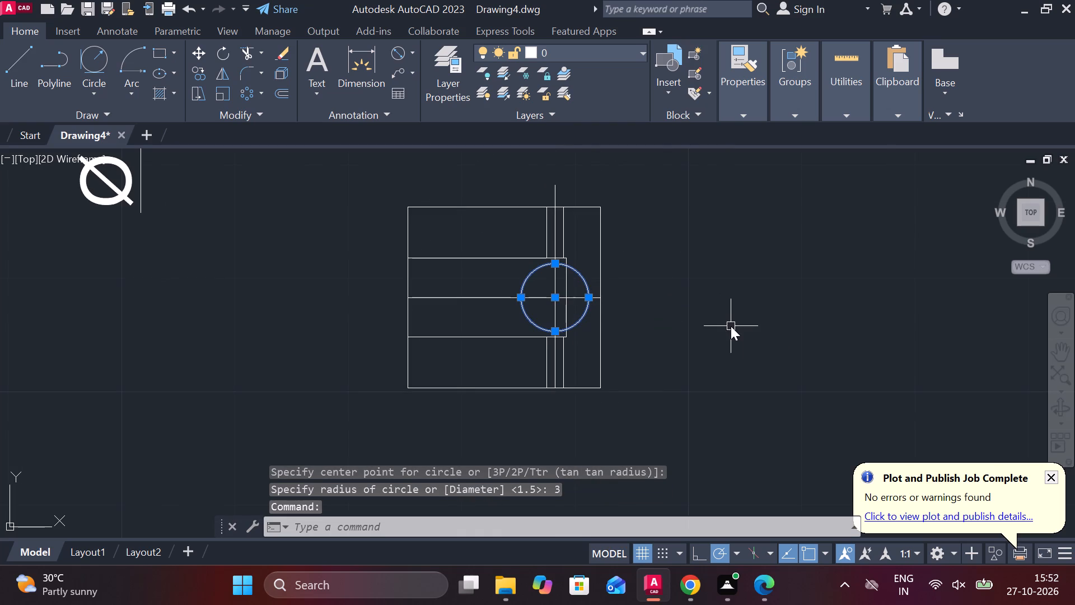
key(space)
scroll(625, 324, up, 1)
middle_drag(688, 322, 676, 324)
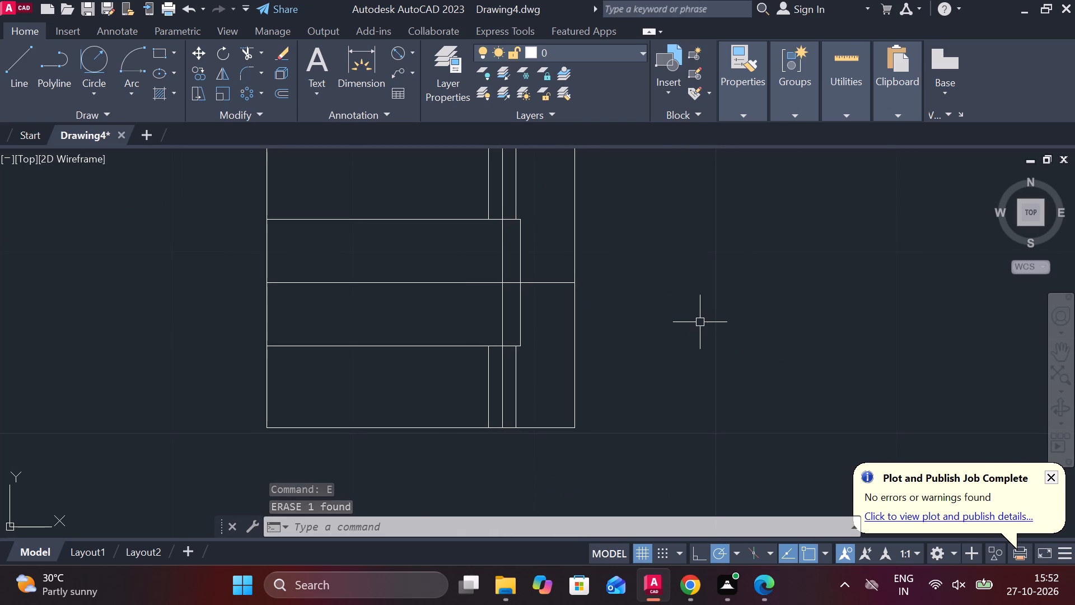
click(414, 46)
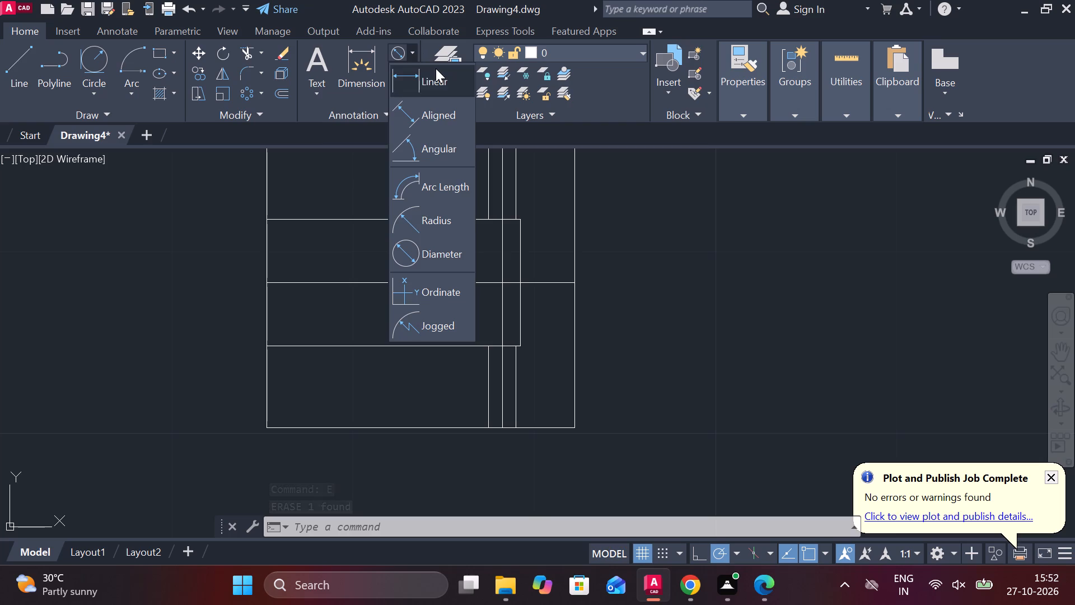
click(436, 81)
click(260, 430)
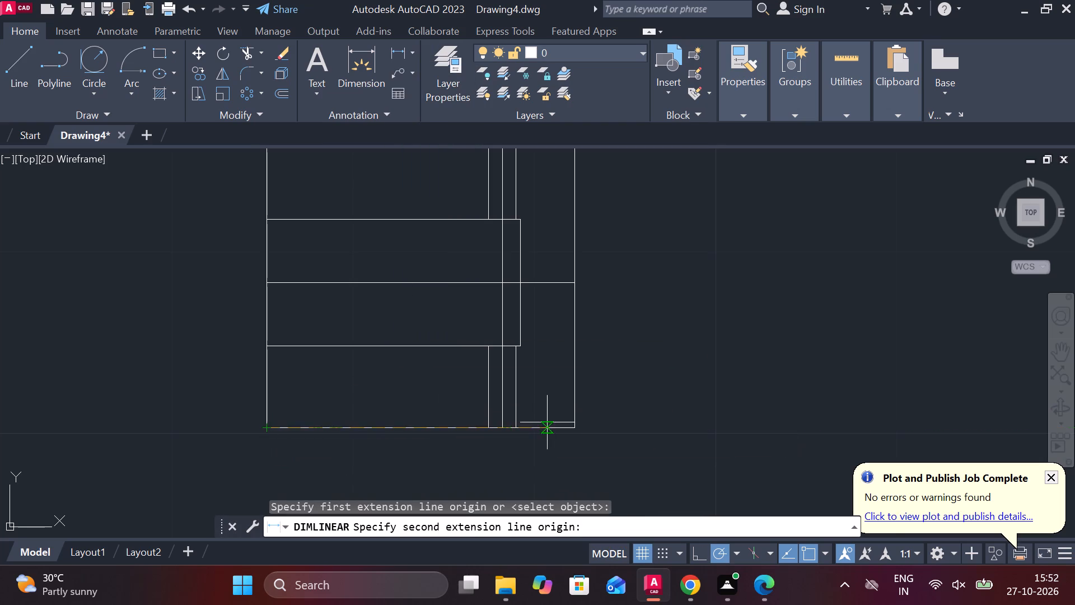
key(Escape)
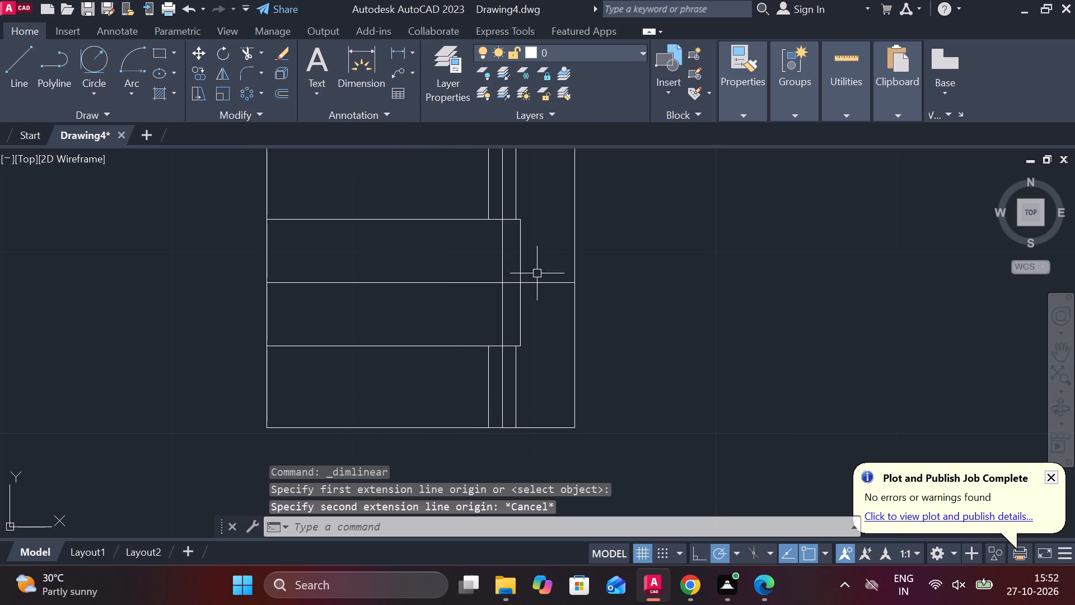
Draw a circle centred where the extended vertical line crosses the midline, reaching out to the inner rectangle's right side.
text(C)
key(space)
click(504, 285)
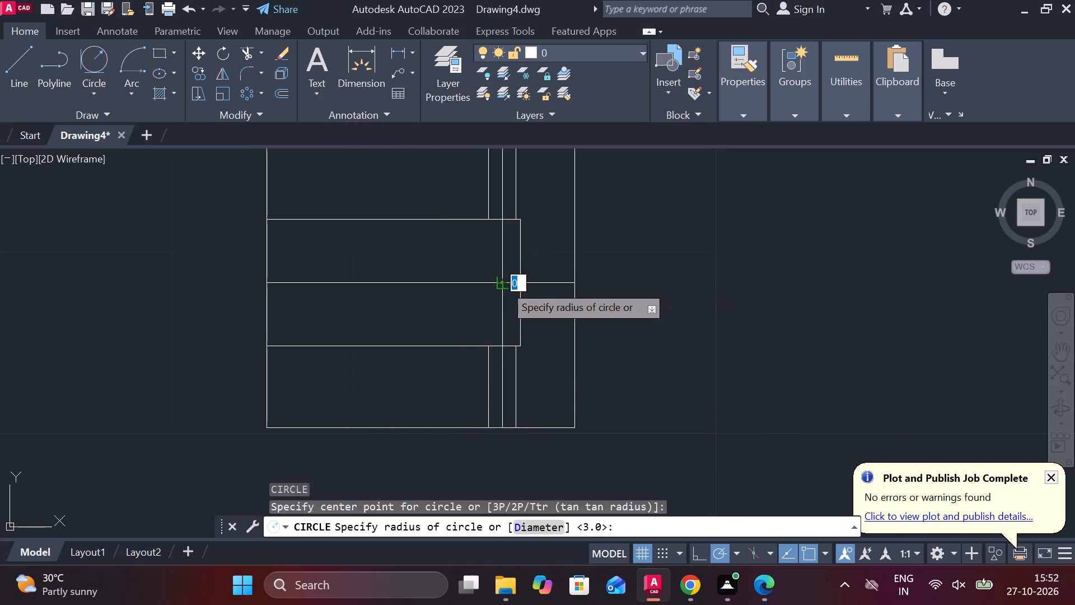
click(521, 279)
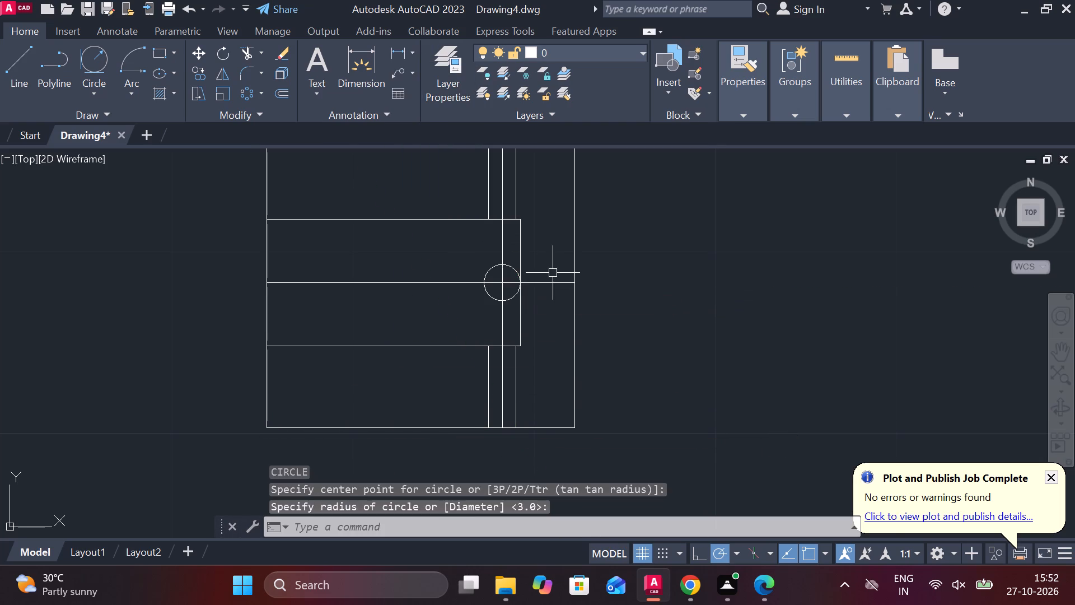
Join the extended vertical line through the circle and the middle line below the inner rectangle into one line.
scroll(553, 273, down, 2)
scroll(549, 250, up, 2)
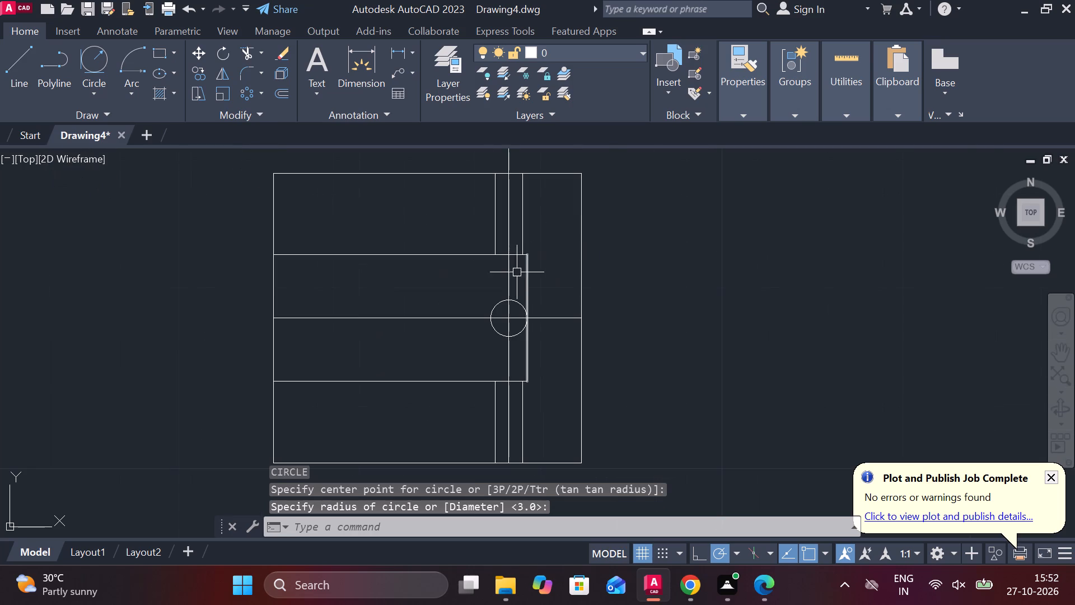
click(510, 274)
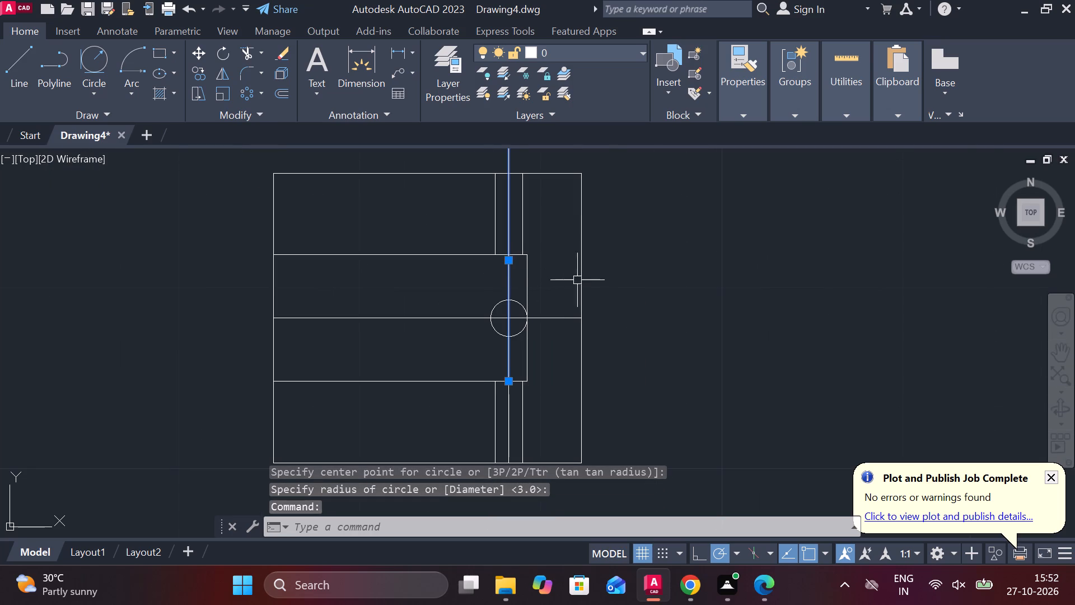
click(506, 406)
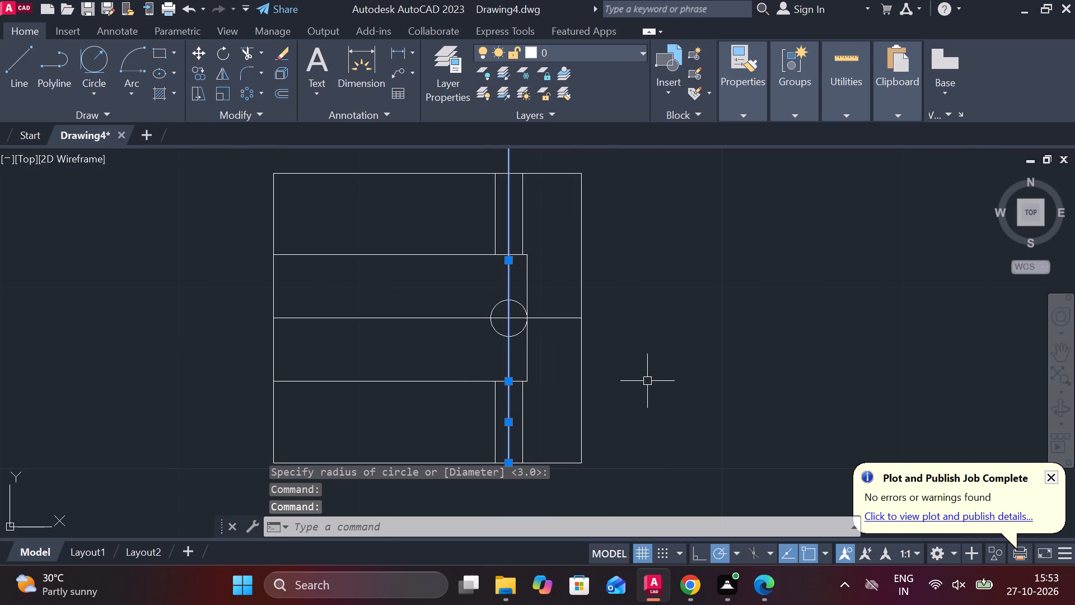
key(j)
key(Return)
Stretch the joined vertical line's lower end a short distance past the outline's bottom edge.
click(510, 362)
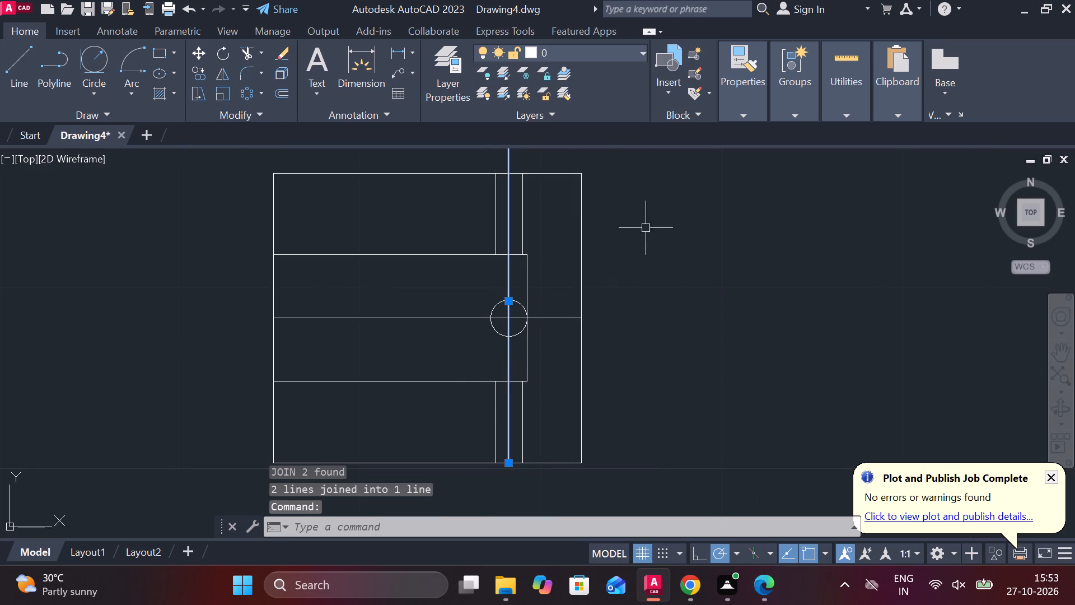
scroll(610, 316, down, 1)
middle_drag(614, 317, 563, 240)
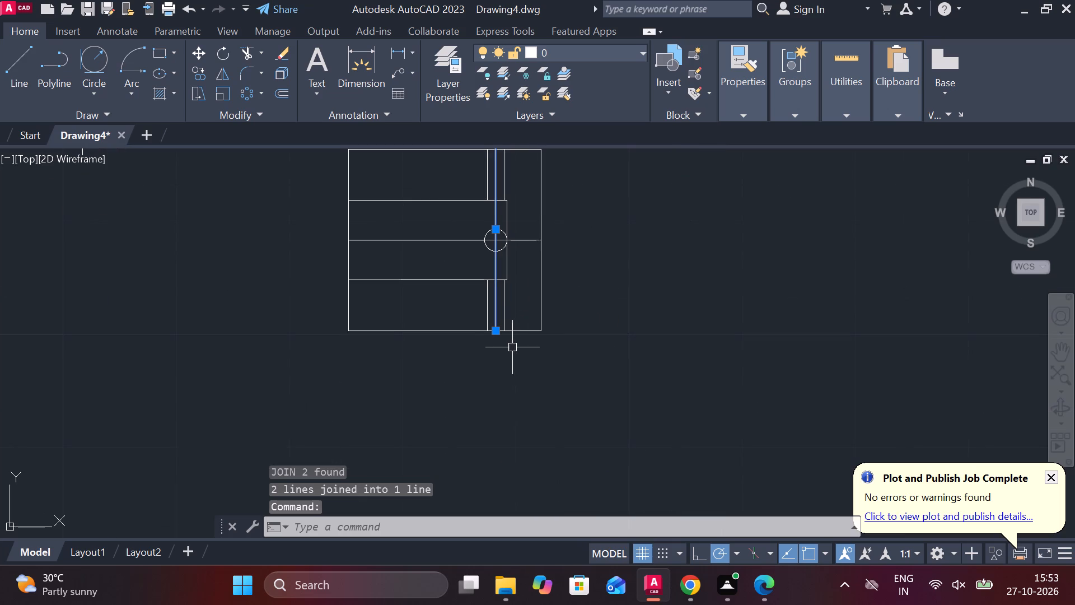
click(498, 333)
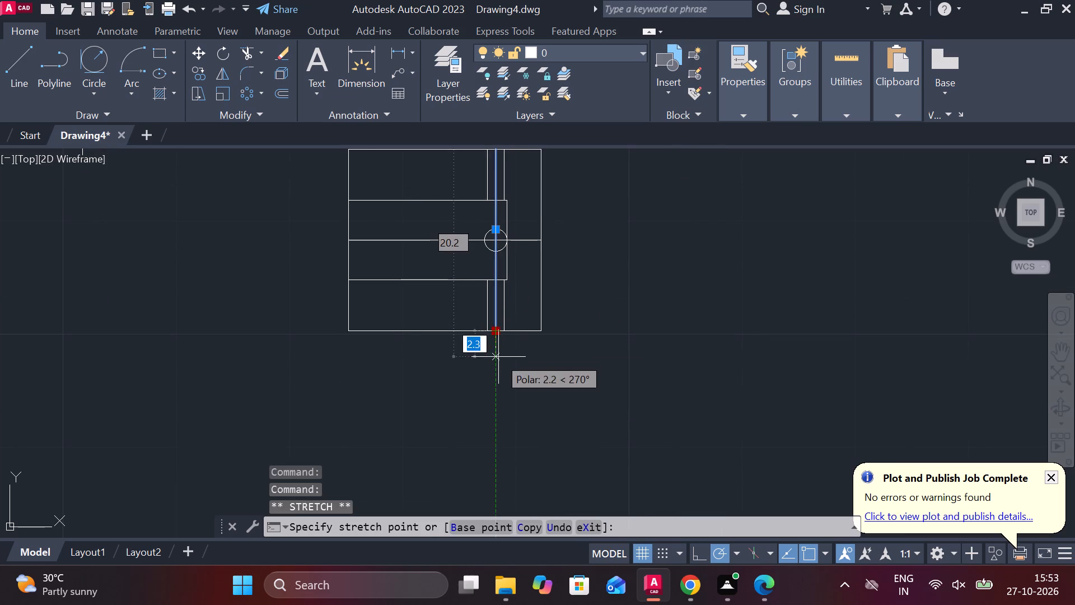
key(Escape)
scroll(498, 350, up, 2)
key(Escape)
click(492, 289)
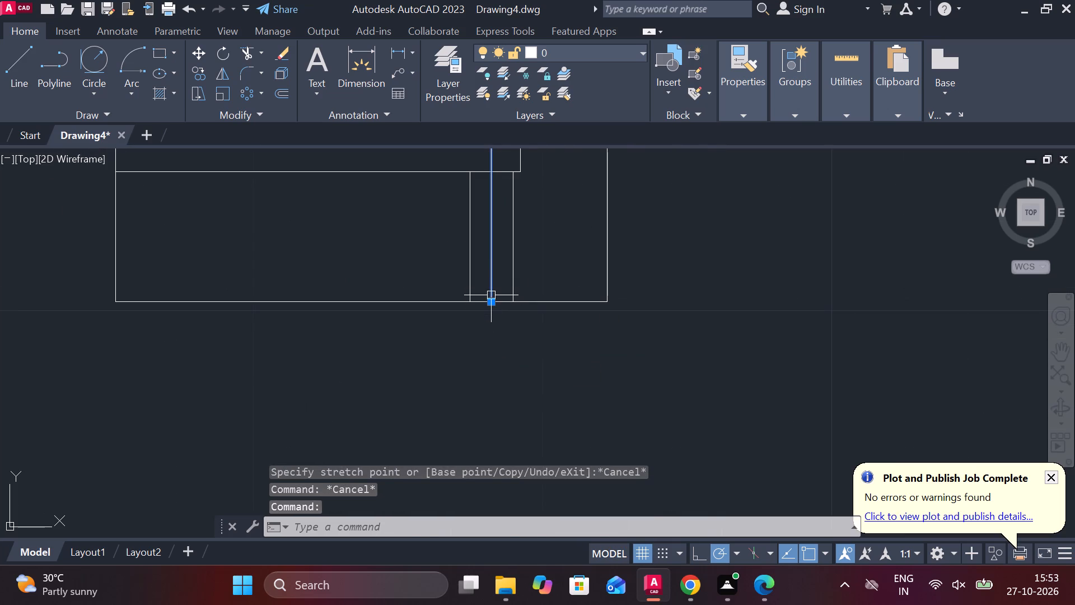
click(491, 300)
click(491, 345)
key(Escape)
Change the vertical line through the circle to the CENTER2 linetype.
scroll(535, 304, down, 1)
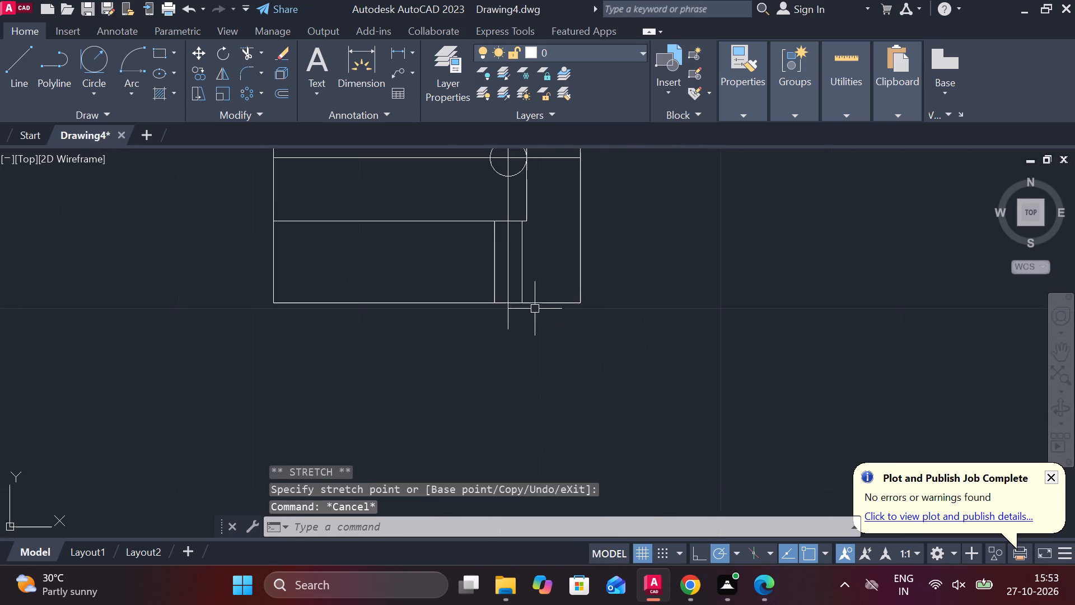
middle_drag(539, 318, 519, 388)
click(489, 276)
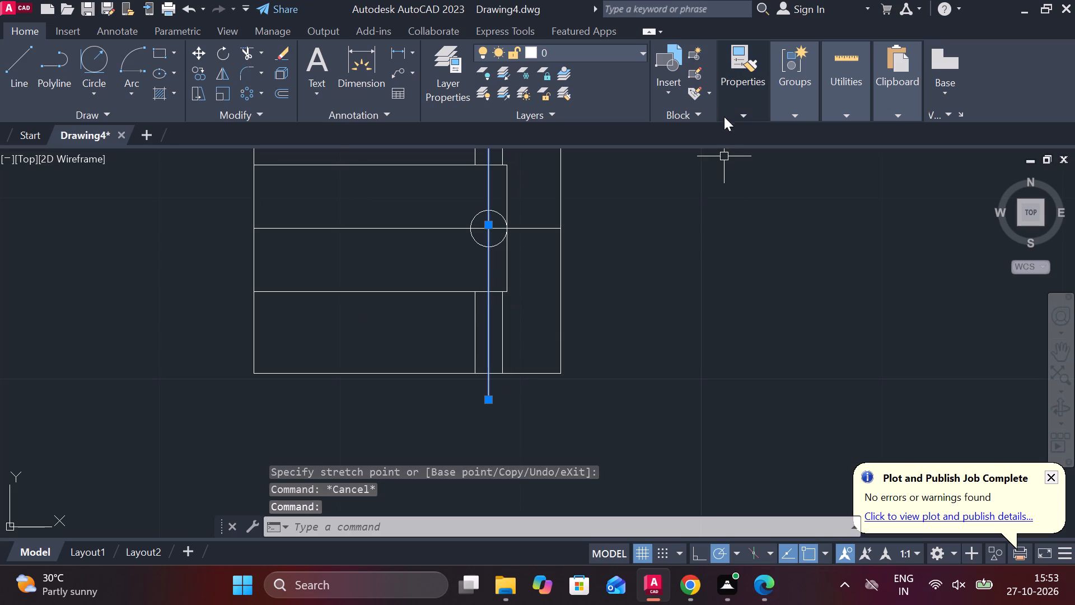
click(730, 115)
double_click(835, 183)
click(830, 170)
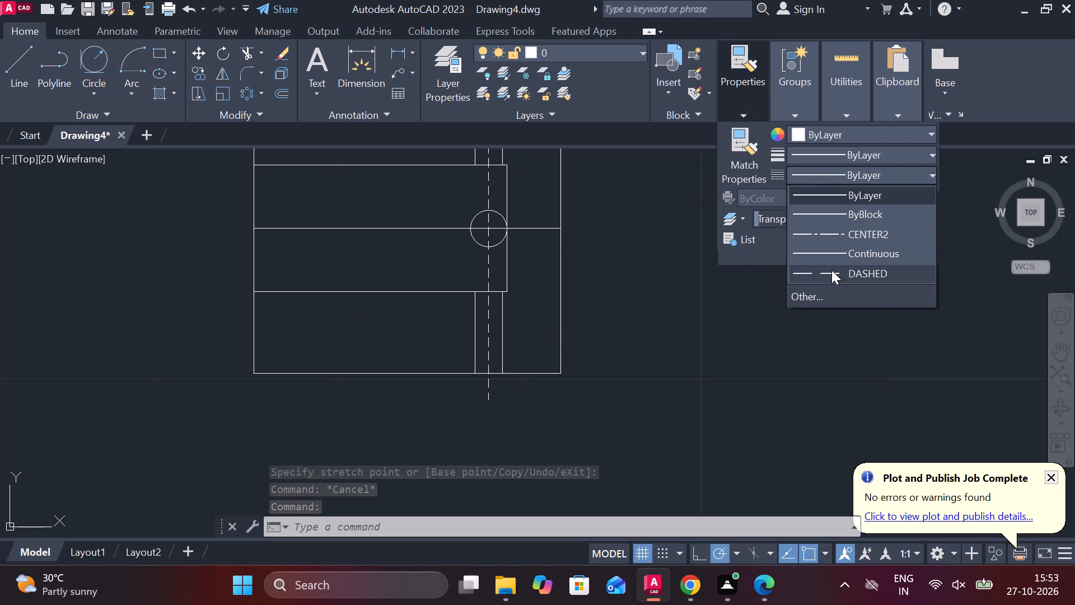
click(821, 236)
key(Escape)
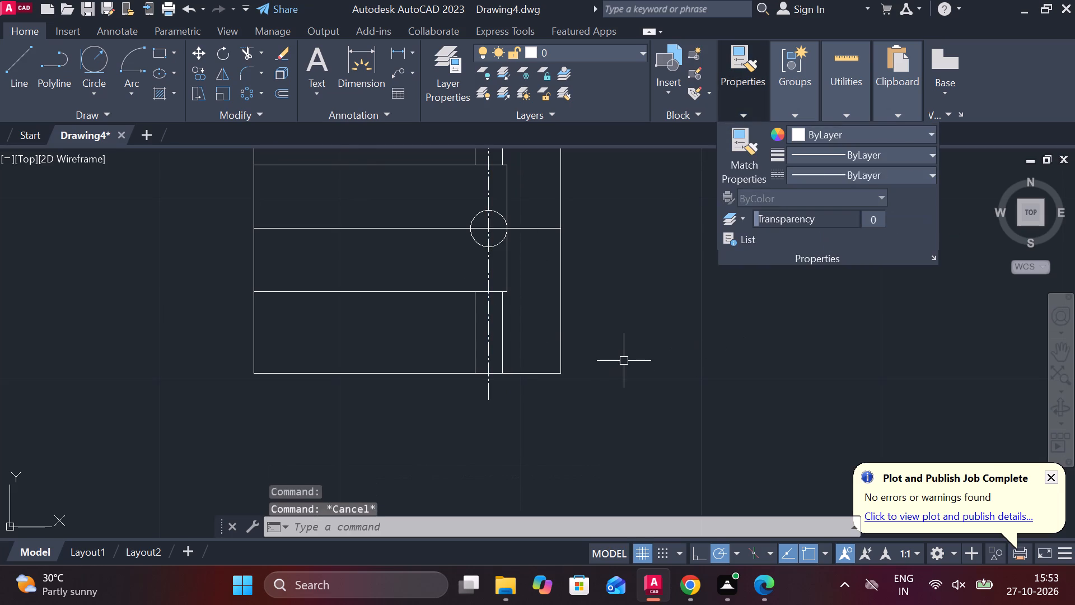
Offset the outline's left edge 9 mm to the right, inside the outline.
scroll(624, 361, down, 1)
middle_drag(603, 360, 651, 385)
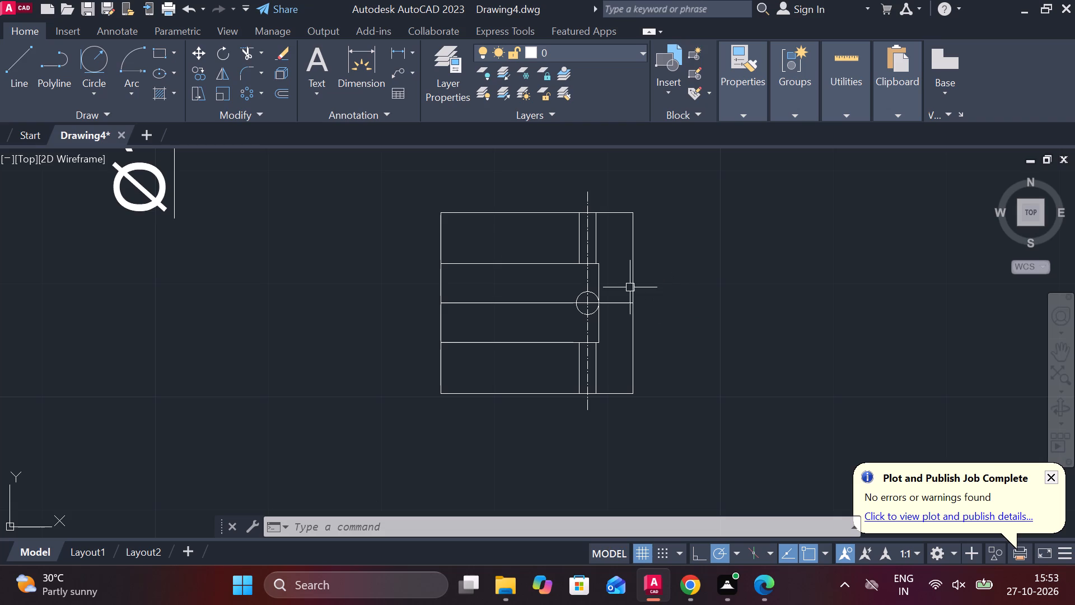
click(435, 231)
click(439, 231)
click(439, 231)
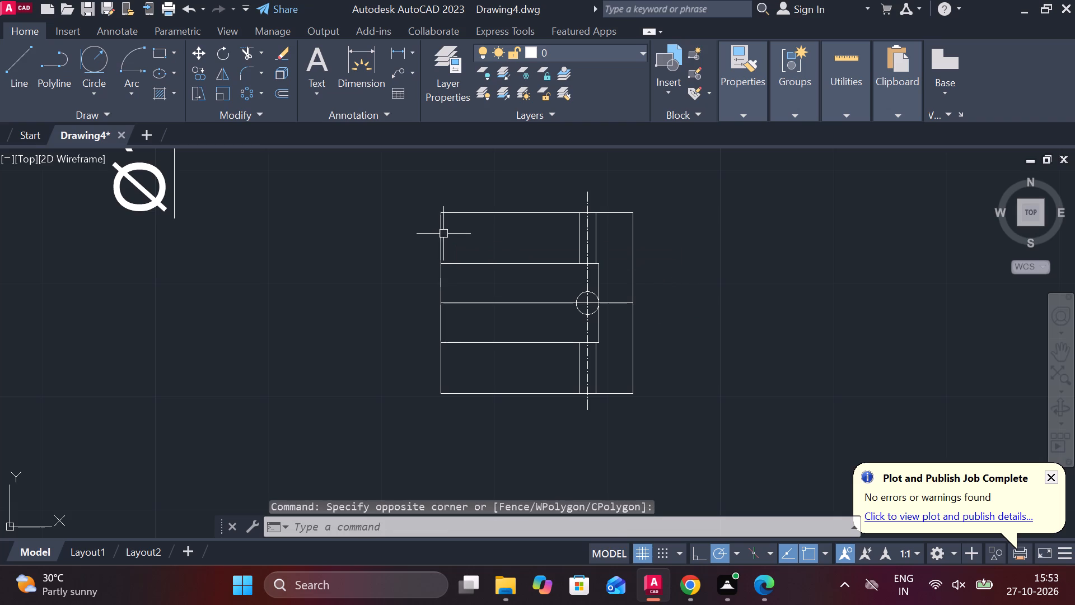
click(442, 235)
key(o)
key(Return)
key(Return)
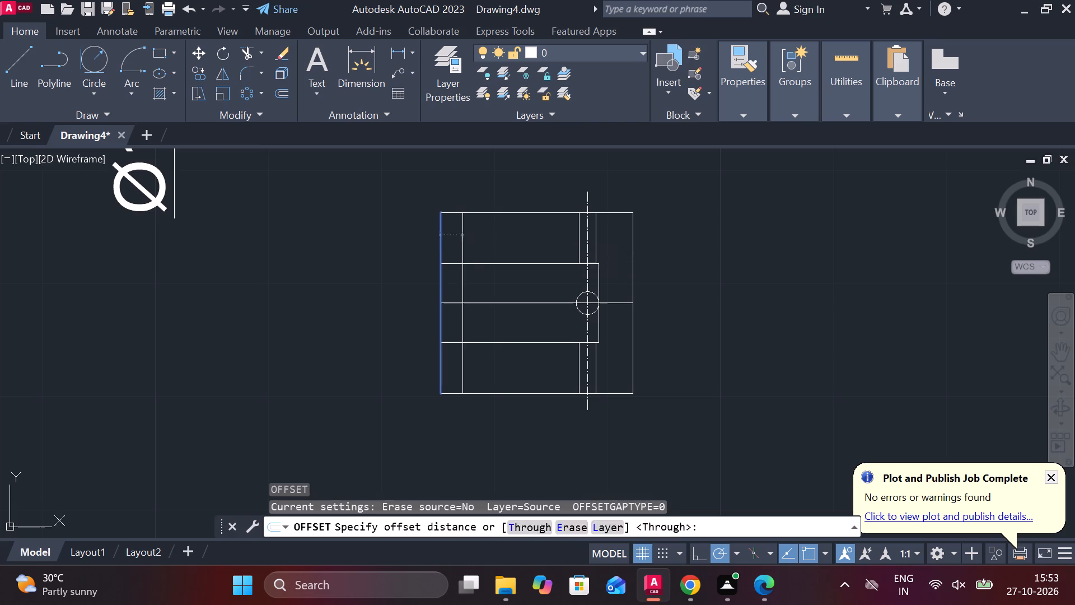
key(9)
key(Return)
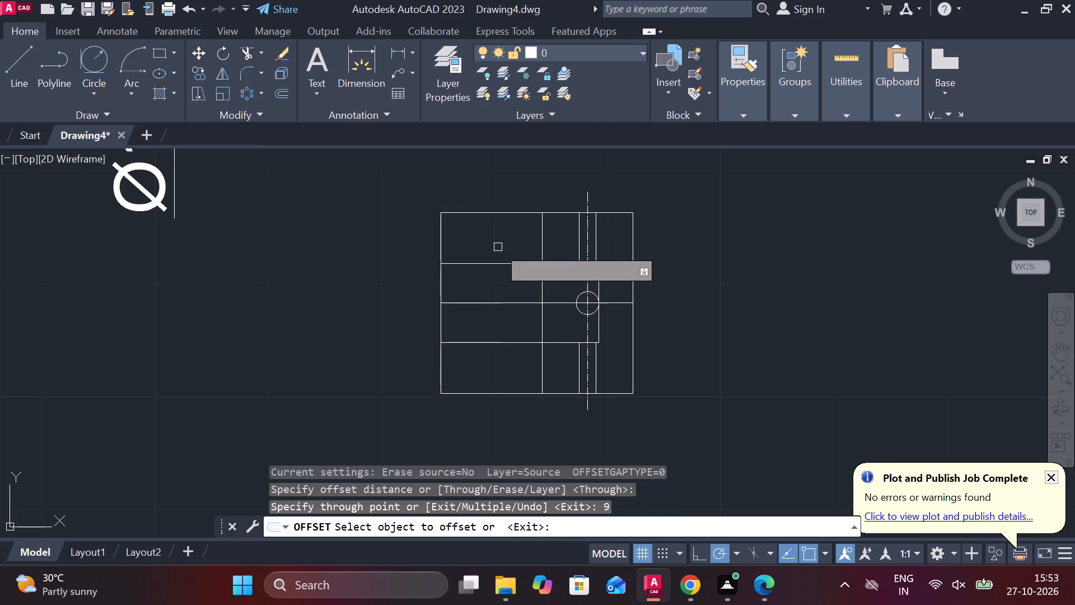
key(Escape)
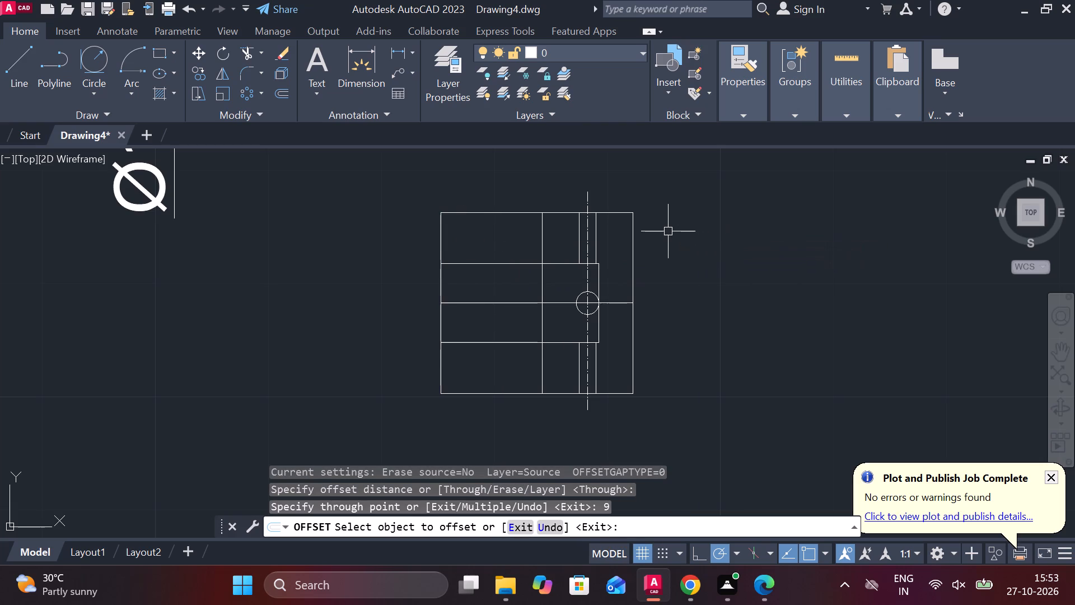
Trim the outline's top and bottom edges between its left edge and the new offset line.
text(TR)
key(space)
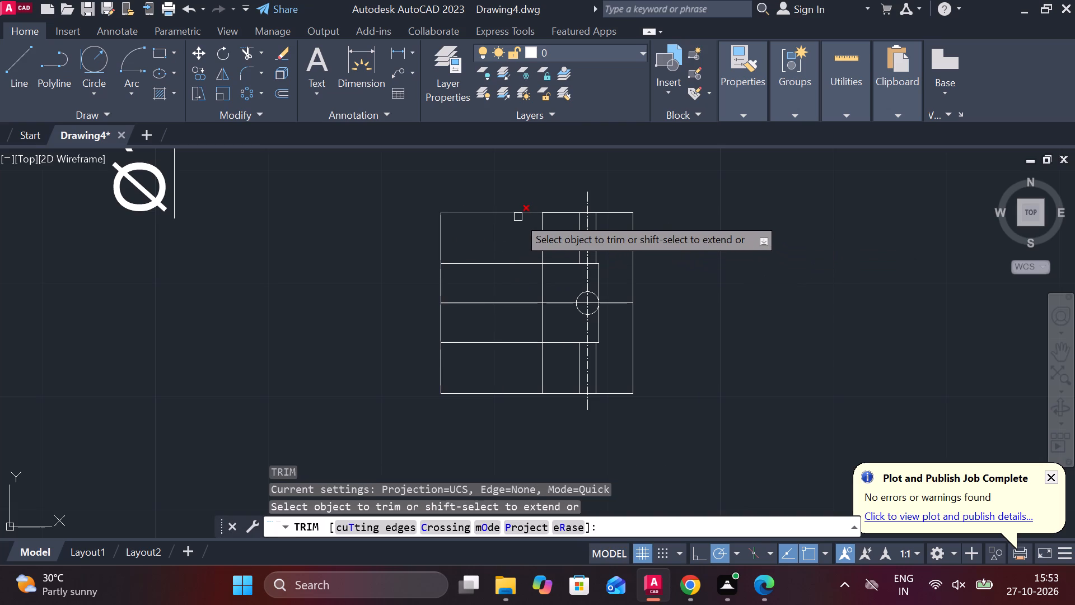
click(518, 217)
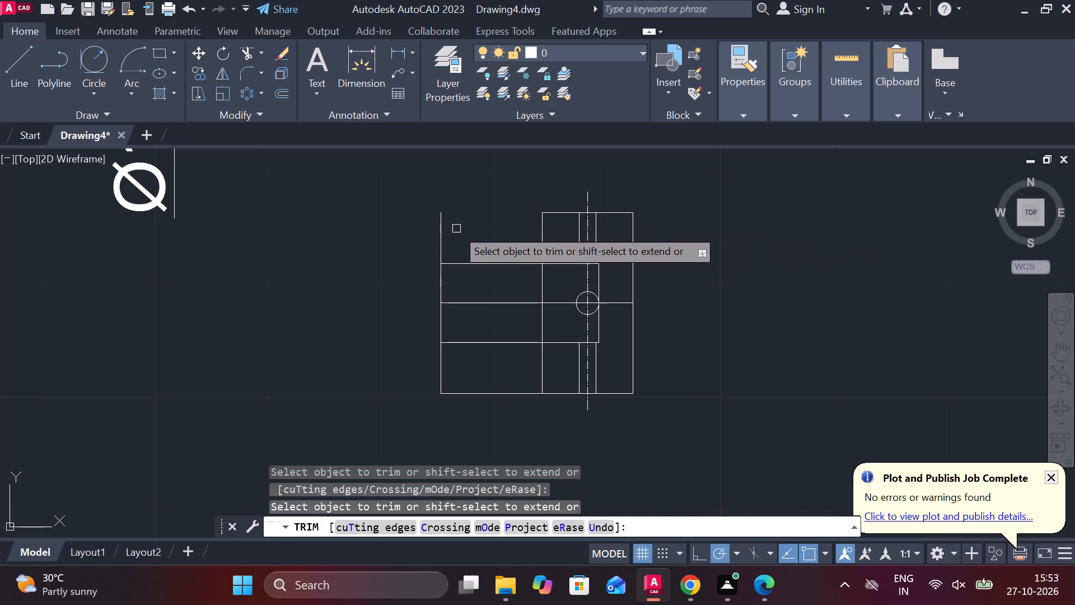
click(492, 393)
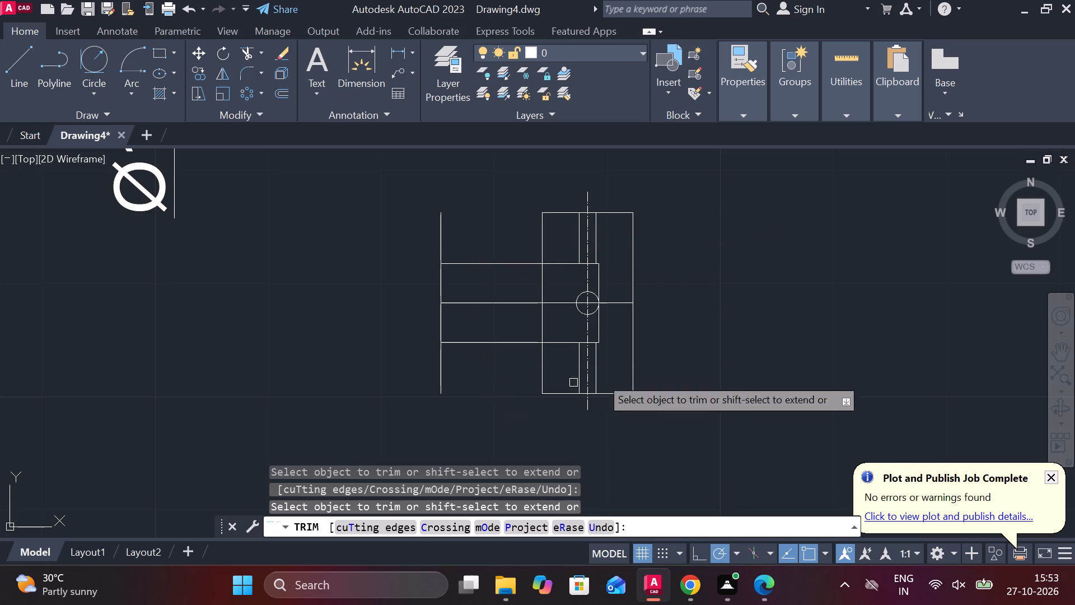
key(Escape)
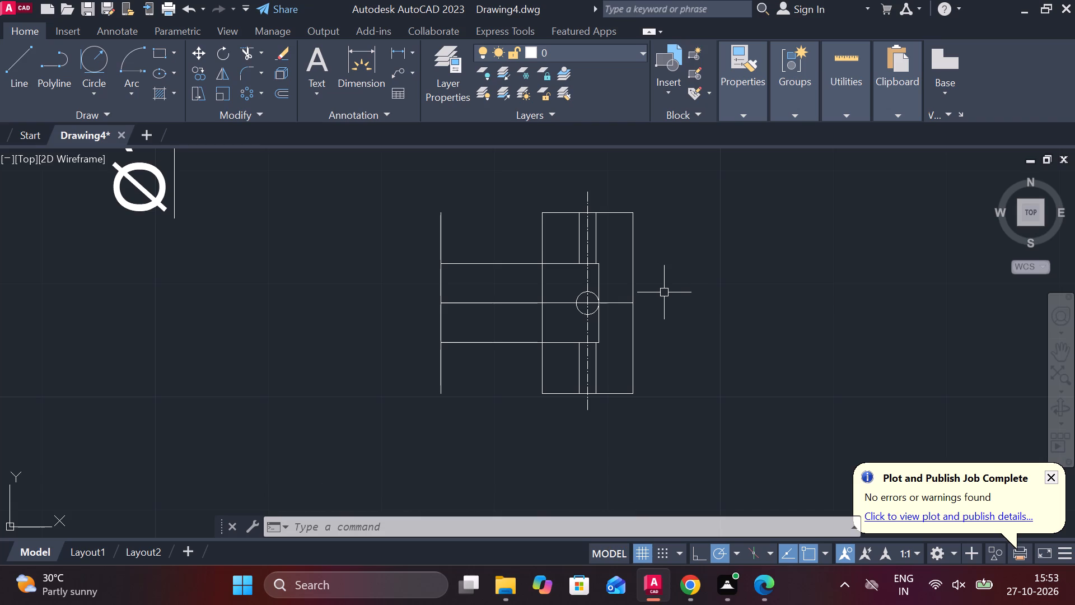
Draw the notch lines at the right edge, starting 1.5 mm above the centreline: 1 mm inward, 3 mm down, and back out past the edge.
scroll(665, 294, up, 1)
key(l)
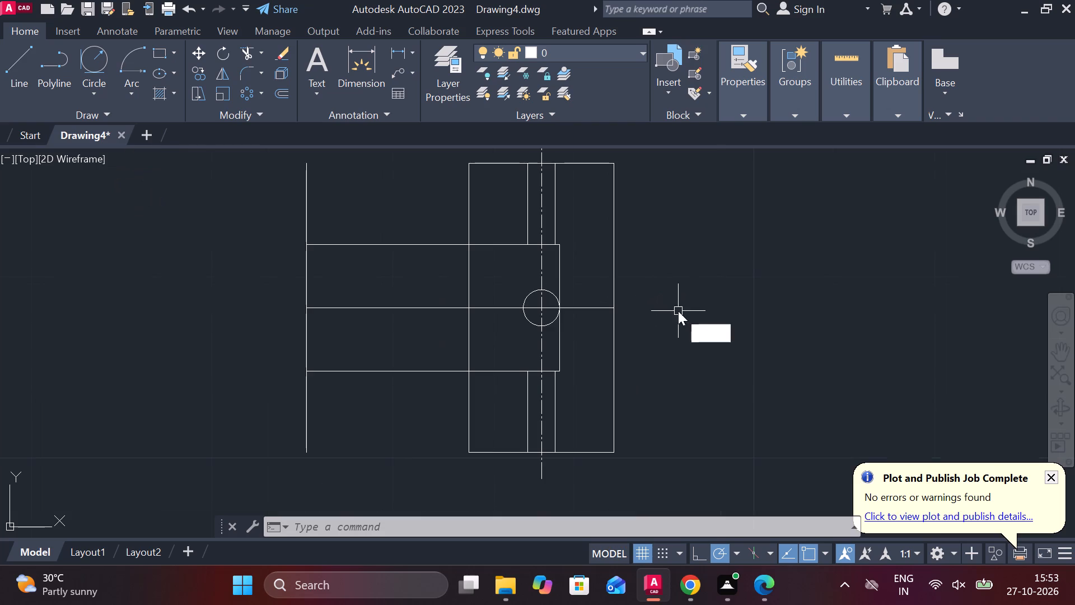
key(Return)
middle_drag(678, 311, 666, 397)
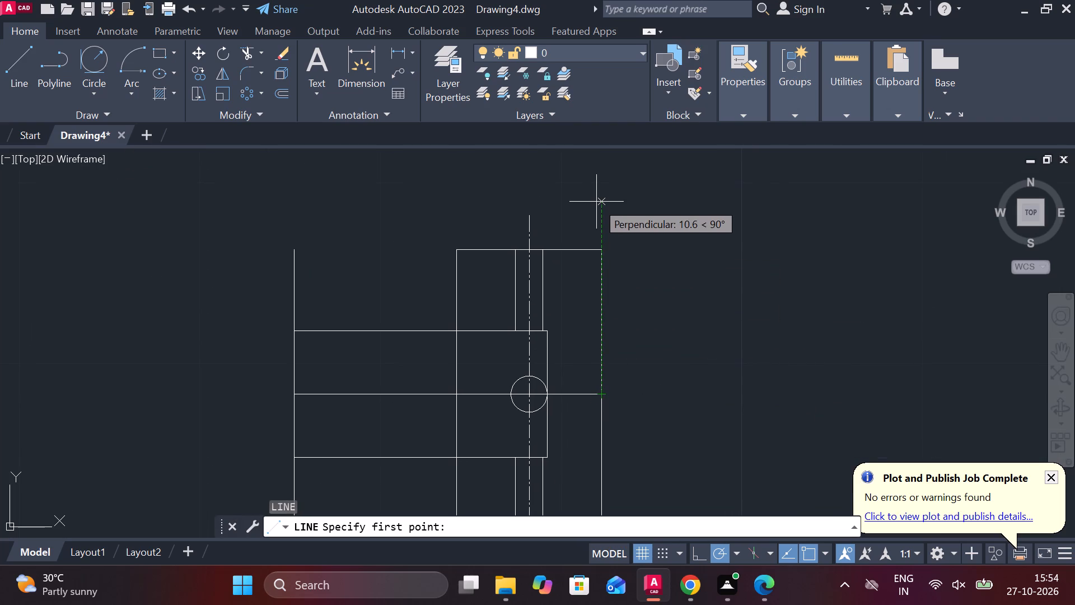
text(1.5)
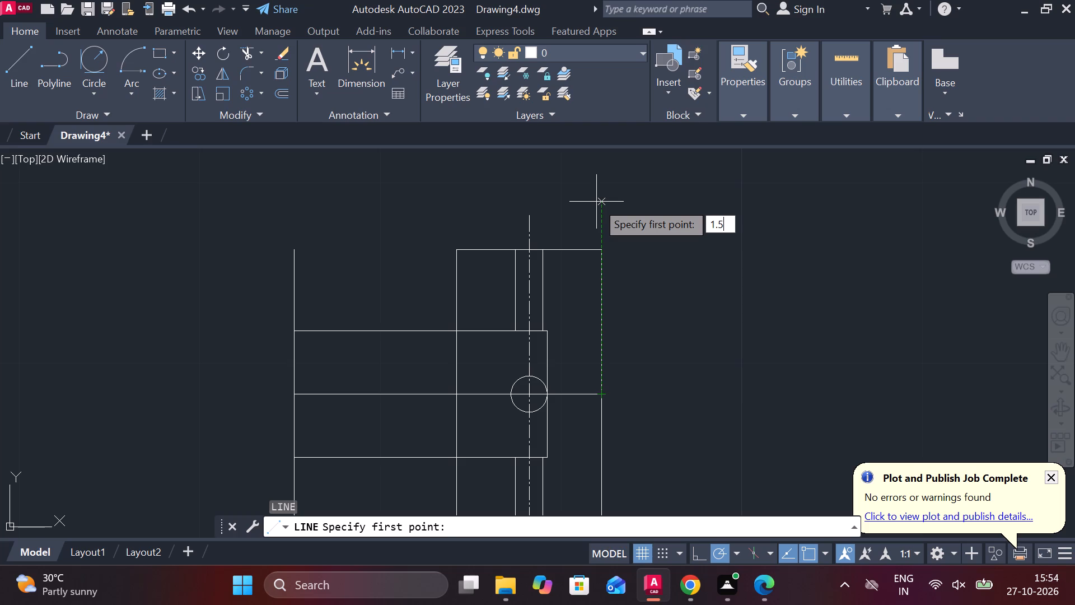
key(Return)
scroll(571, 373, up, 1)
middle_drag(571, 373, 560, 366)
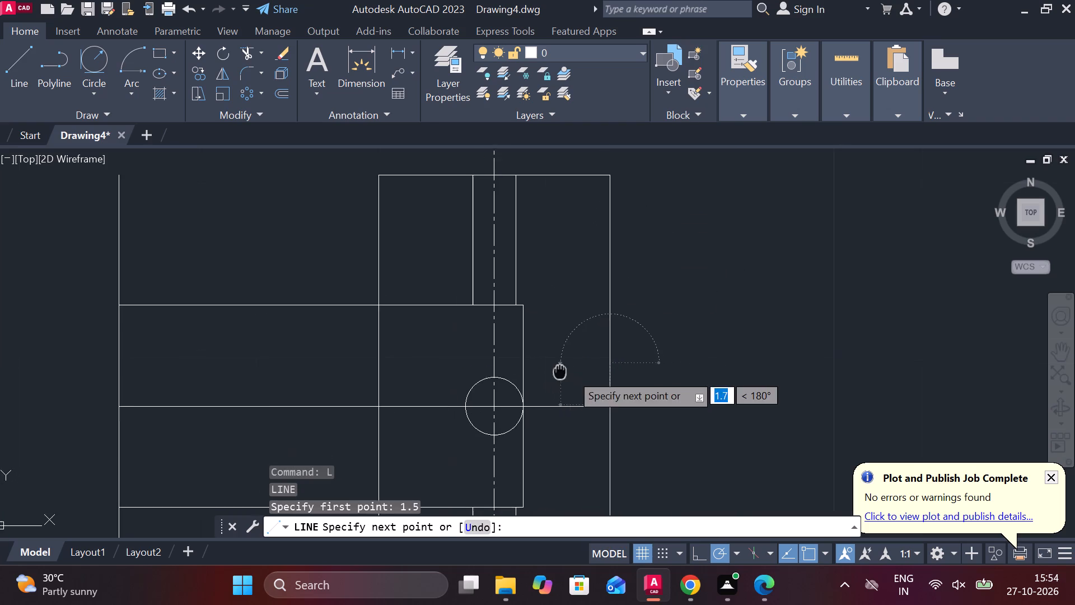
middle_drag(560, 366, 554, 345)
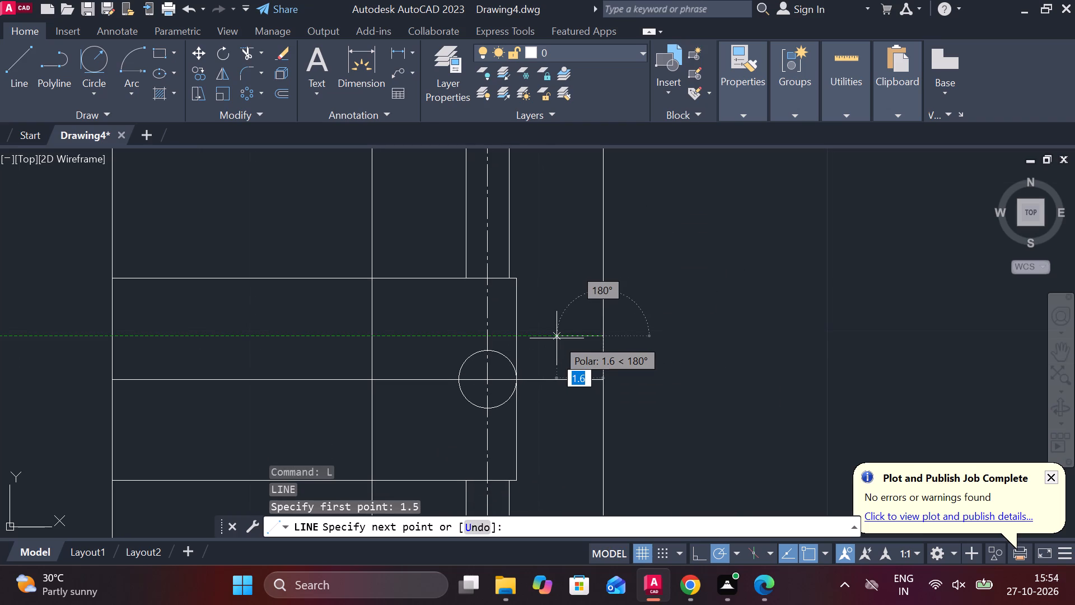
text(1)
key(space)
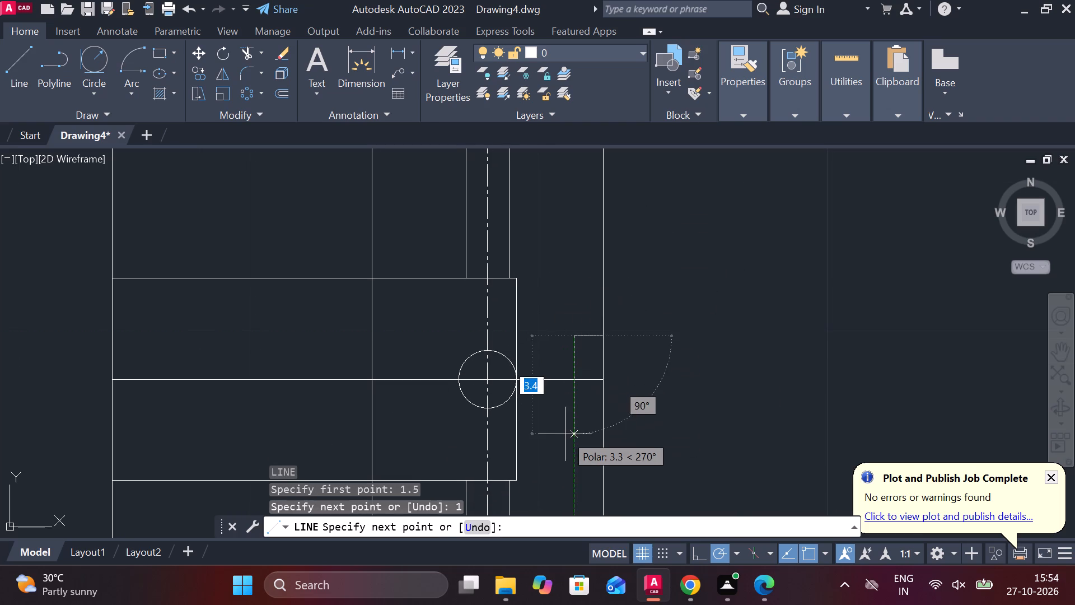
text(3)
key(space)
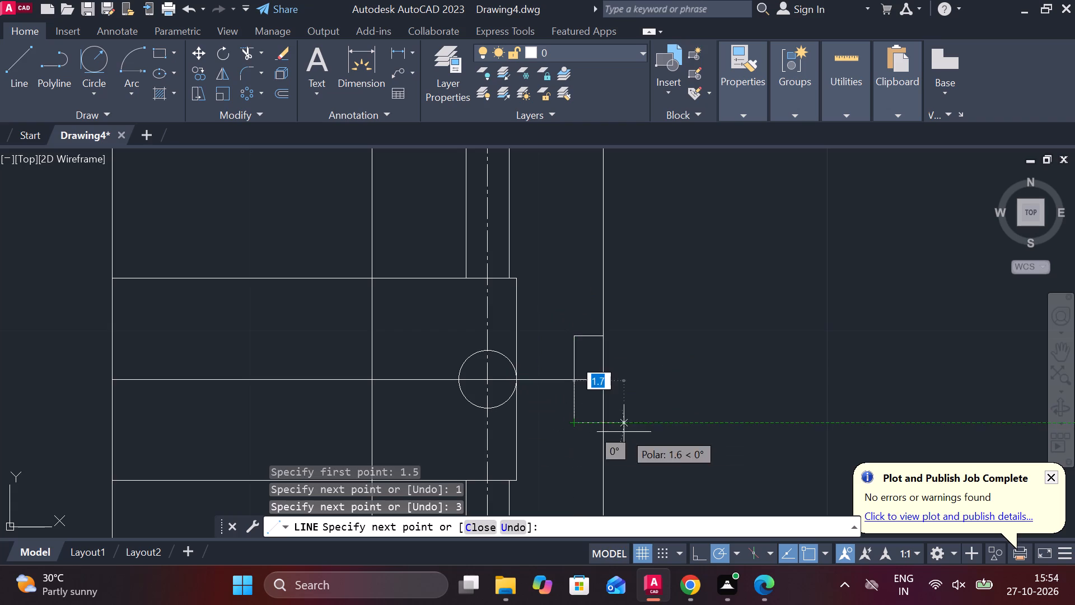
click(652, 424)
key(Escape)
Trim the notch line's overhang and the right edge's segments across the notch opening.
text(TR)
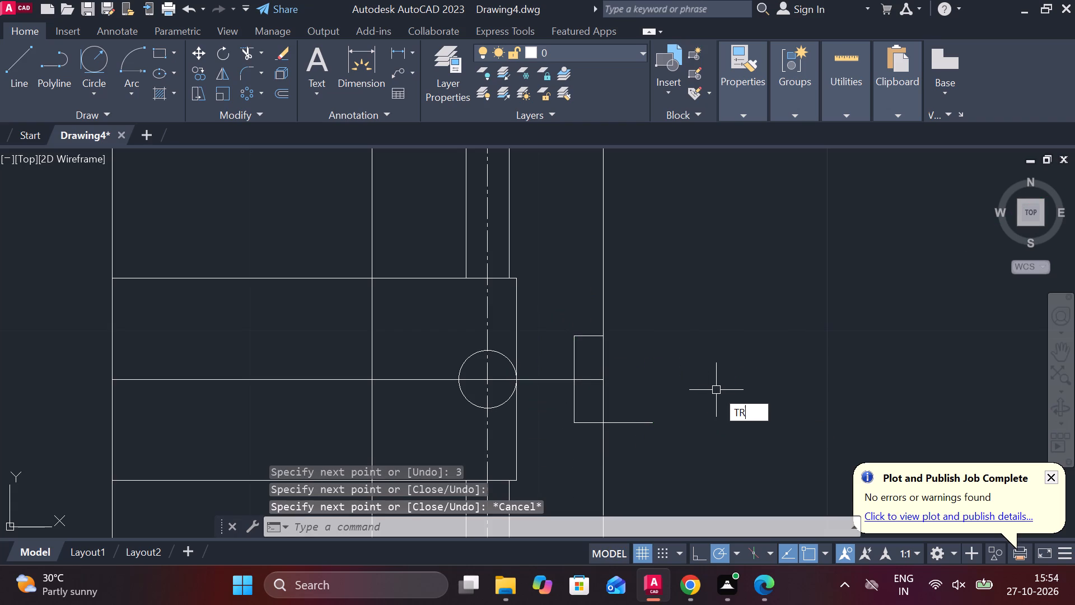
key(space)
click(643, 424)
click(605, 412)
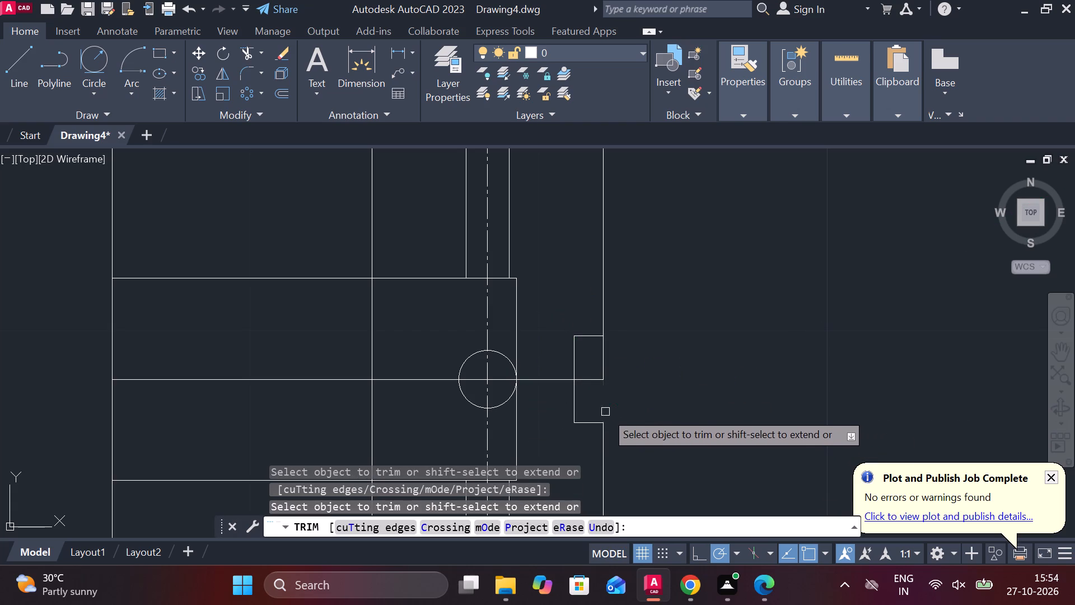
click(601, 354)
scroll(615, 371, down, 3)
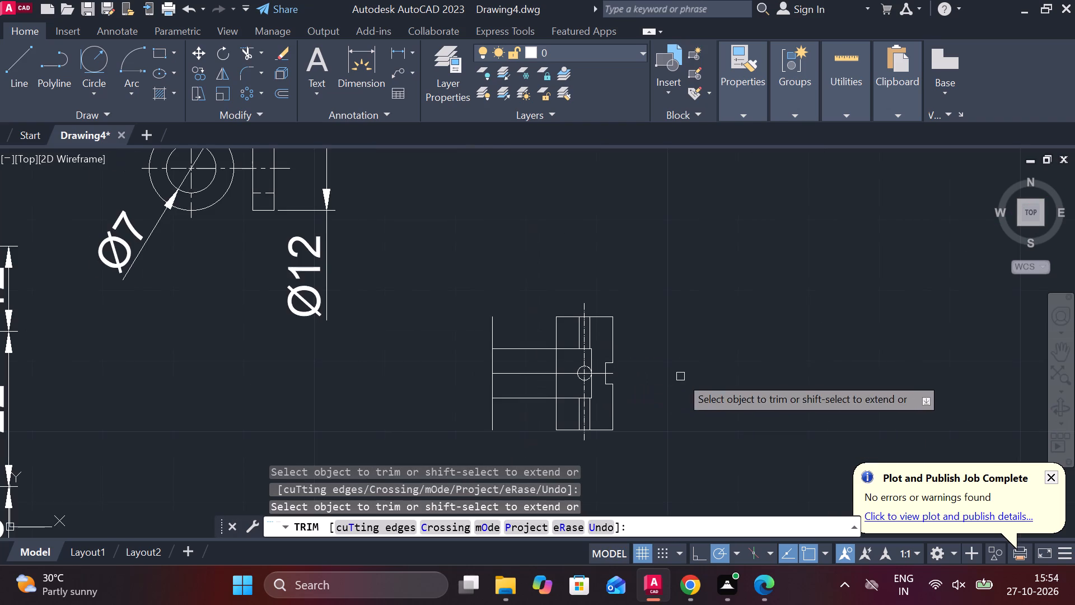
middle_drag(680, 376, 651, 375)
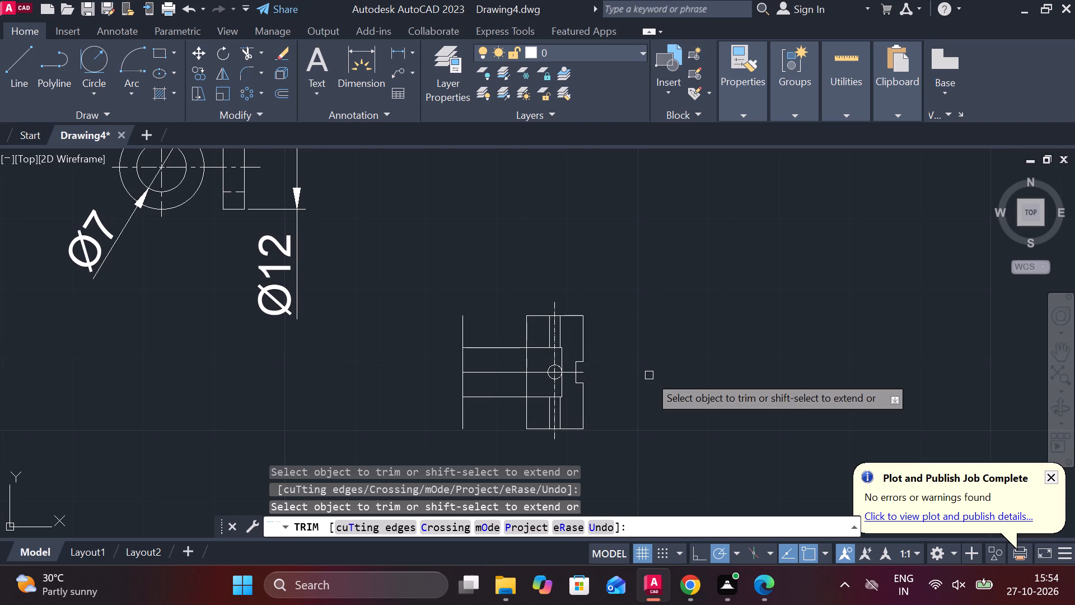
middle_drag(640, 387, 669, 387)
middle_drag(646, 373, 674, 352)
key(Escape)
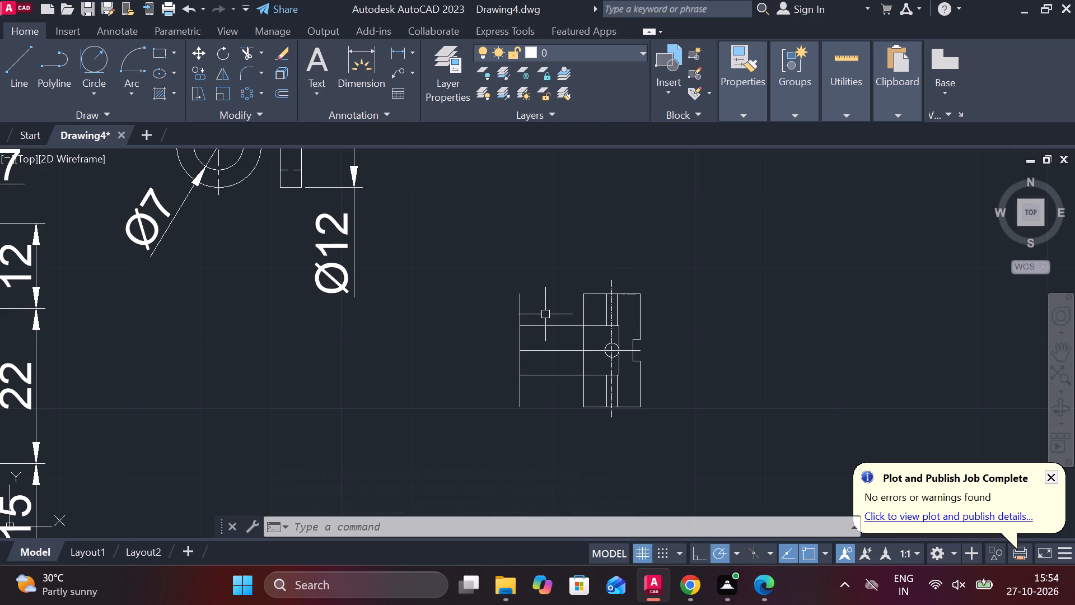
Trim the far-left vertical line's portions above and below the inner bore rectangle.
text(TR)
key(space)
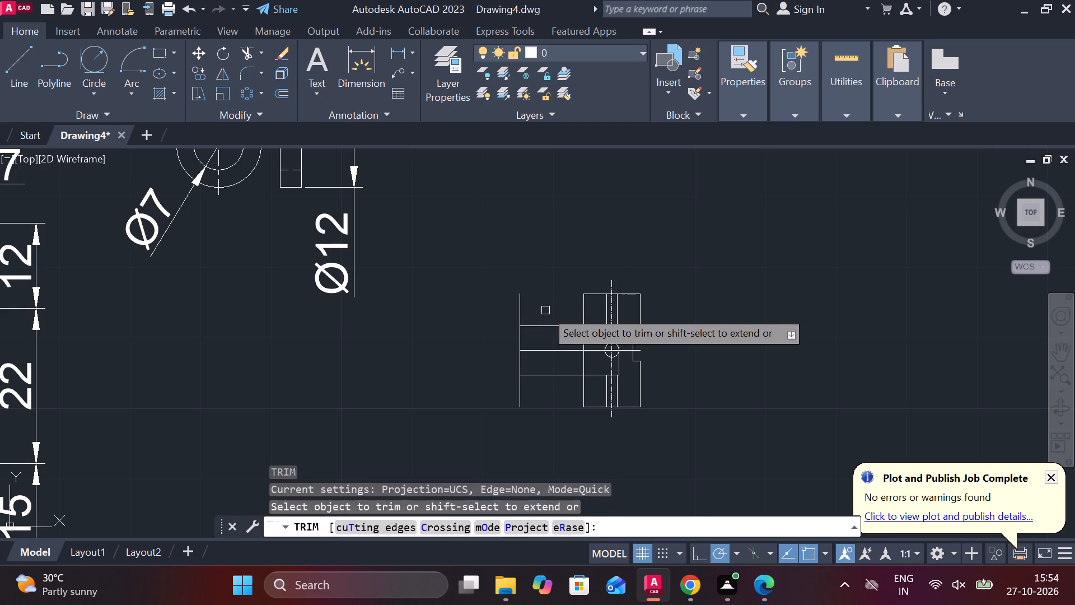
drag(545, 310, 488, 305)
drag(490, 393, 559, 403)
key(Escape)
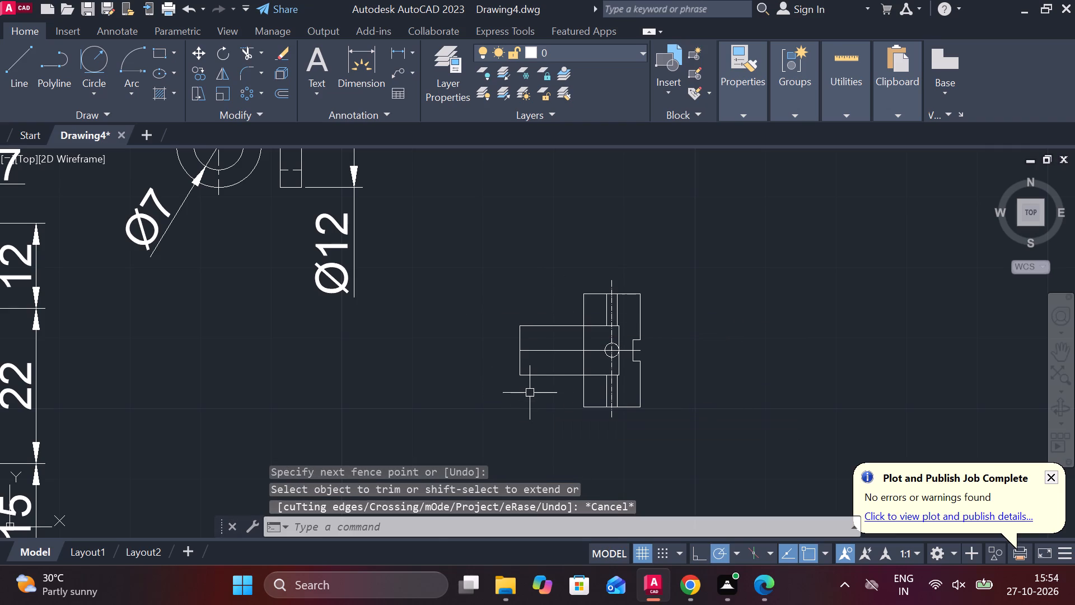
Draw a horizontal line from 6.58 mm above the centreline's left end to the wider section's left edge.
key(l)
key(Return)
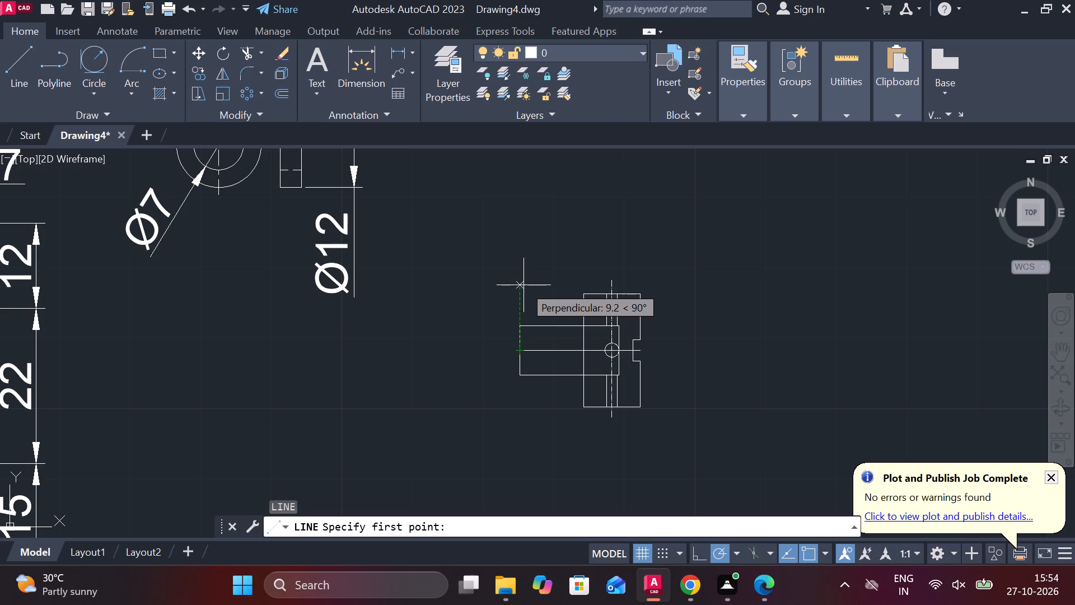
text(6.)
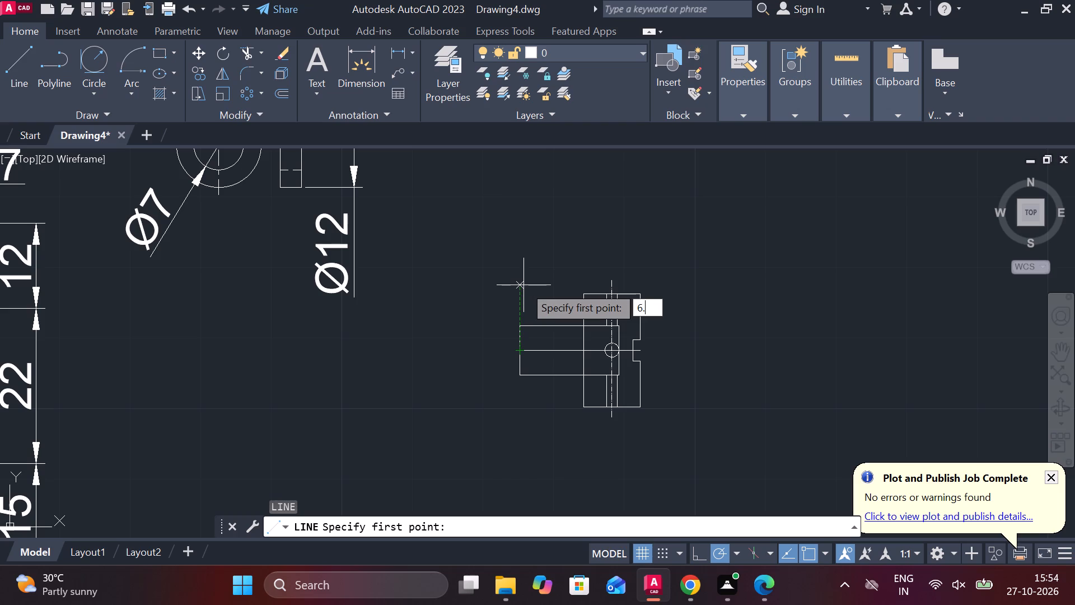
text(58)
key(Return)
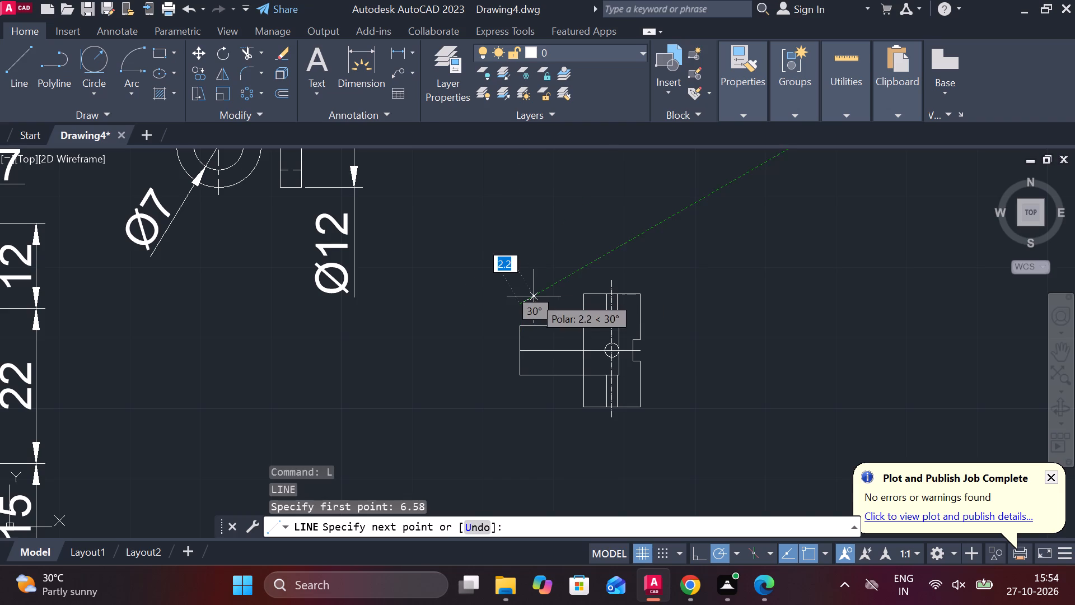
scroll(534, 296, up, 2)
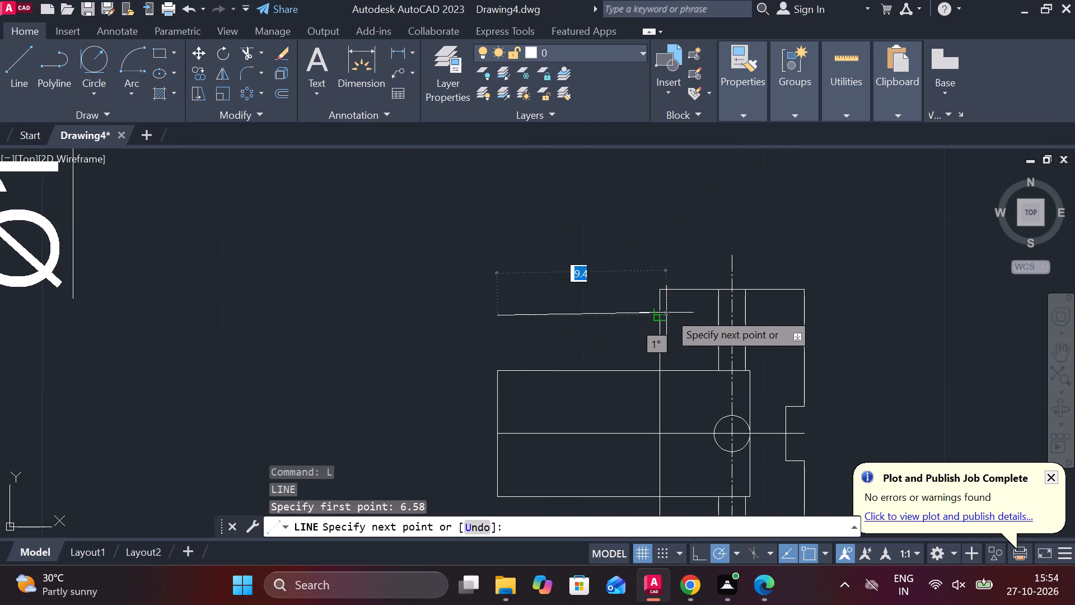
click(655, 315)
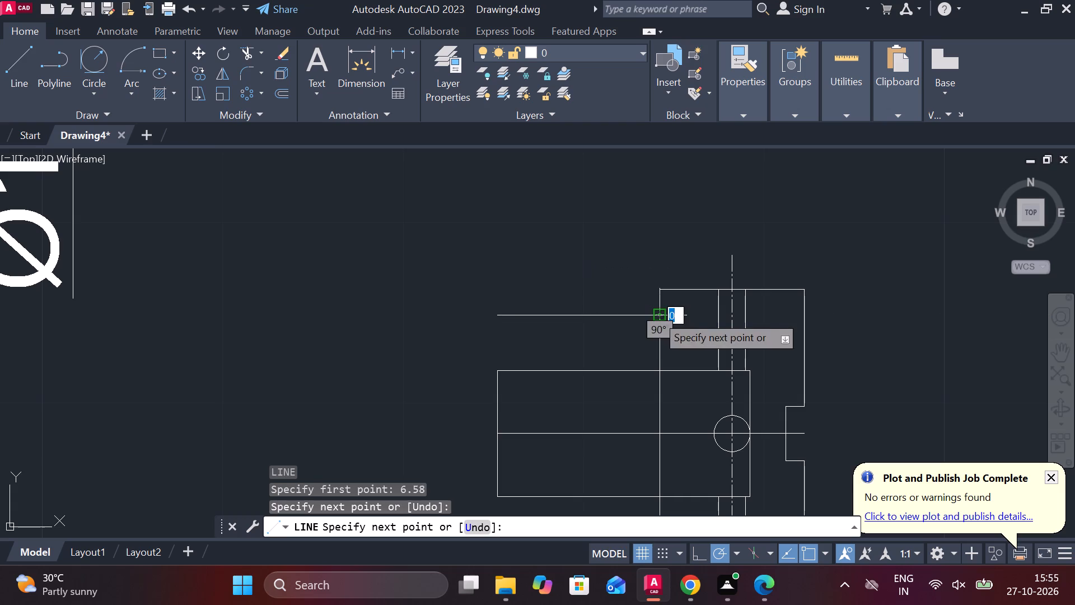
key(Escape)
Mirror the new horizontal line about the horizontal centreline, keeping the original.
middle_drag(559, 352, 550, 327)
click(557, 292)
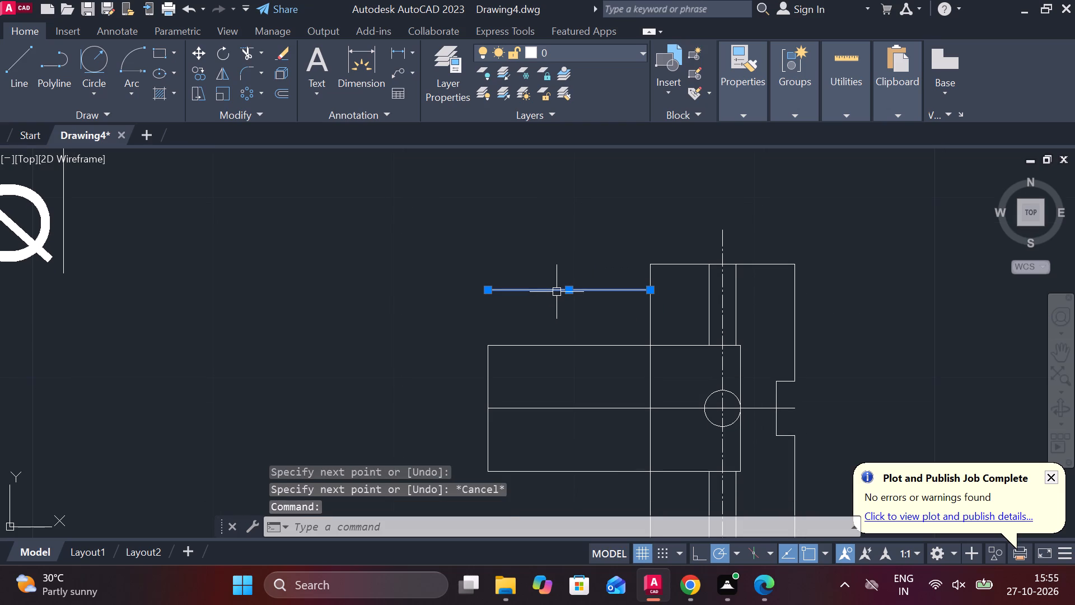
text(MI)
key(Return)
click(487, 411)
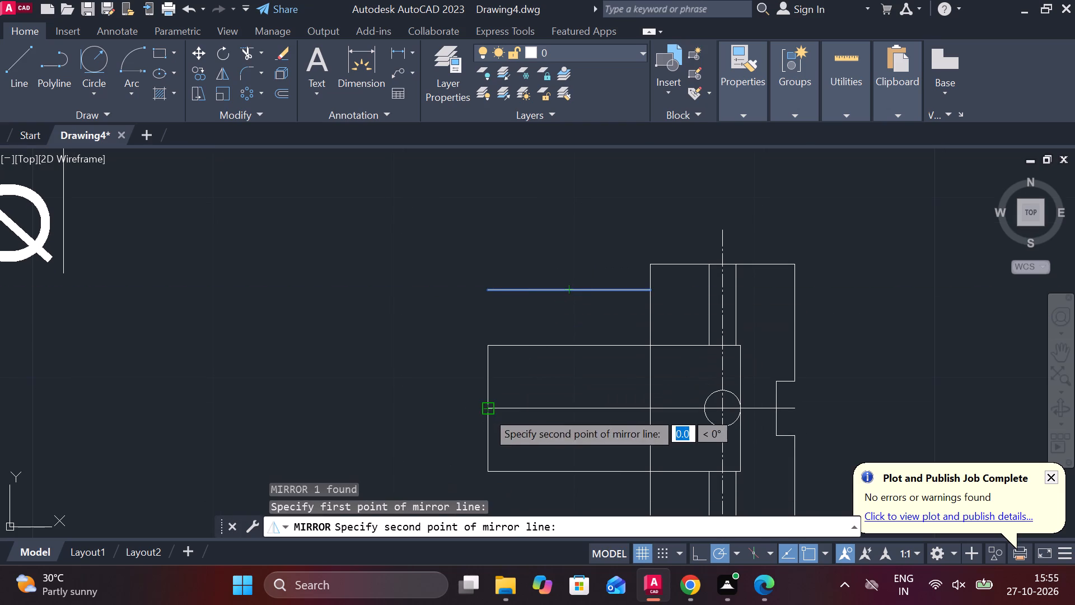
double_click(721, 409)
scroll(721, 409, down, 1)
drag(749, 464, 721, 409)
click(721, 409)
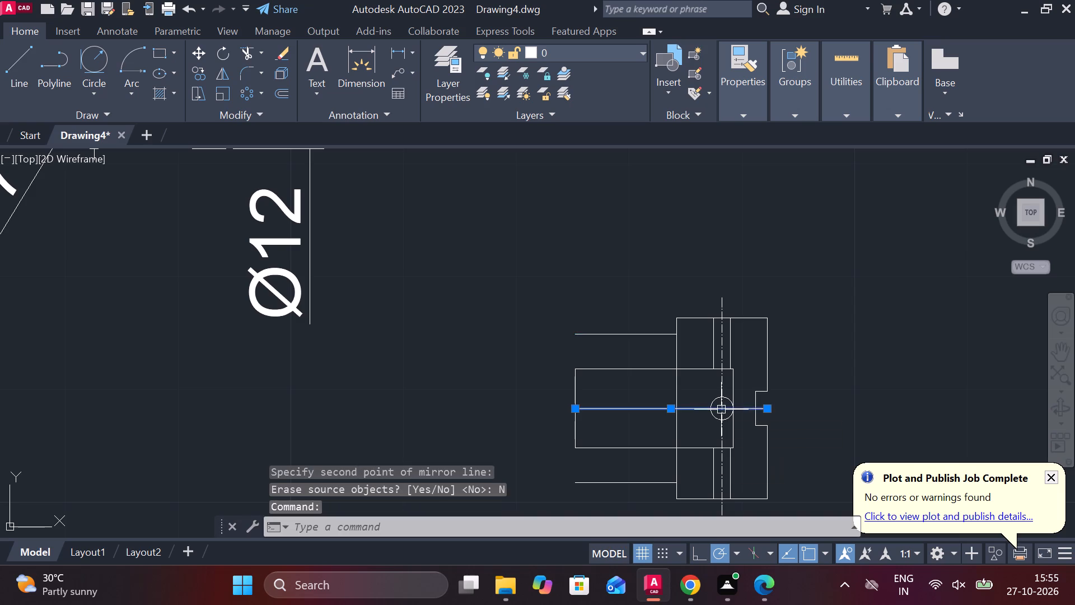
middle_drag(720, 402, 672, 381)
key(Escape)
key(Escape)
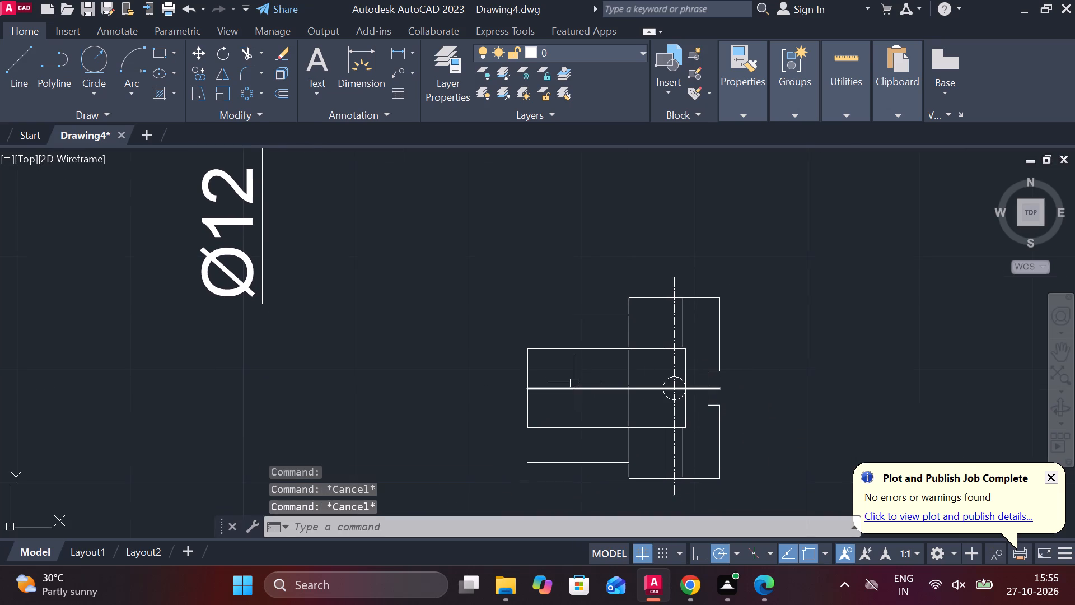
Extend the far-left vertical edge up and down to meet the two outer horizontal lines.
text(EX)
key(space)
click(524, 362)
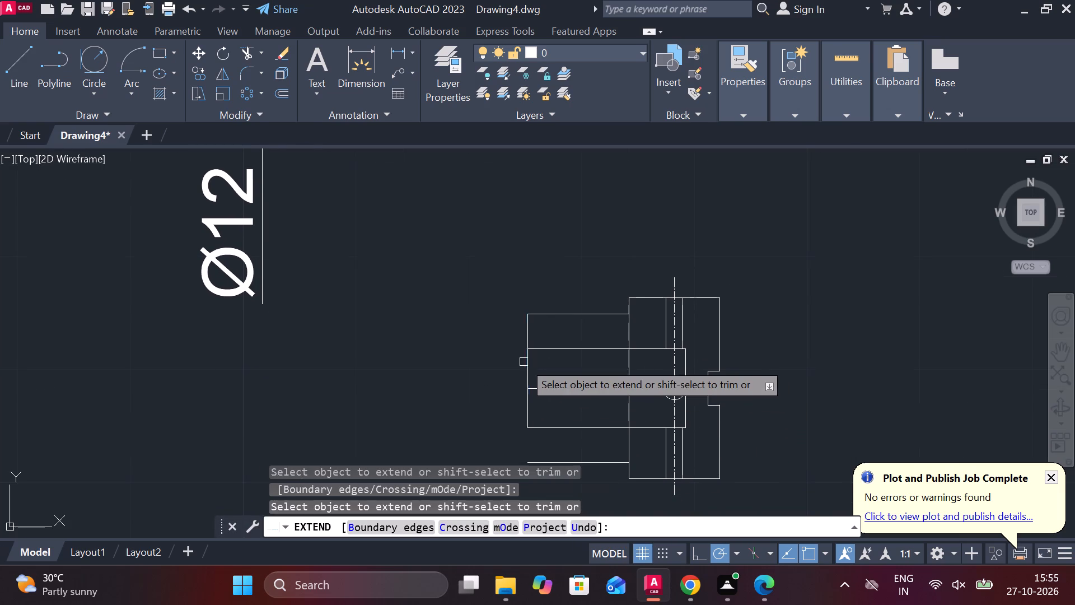
click(525, 413)
middle_drag(536, 407, 517, 390)
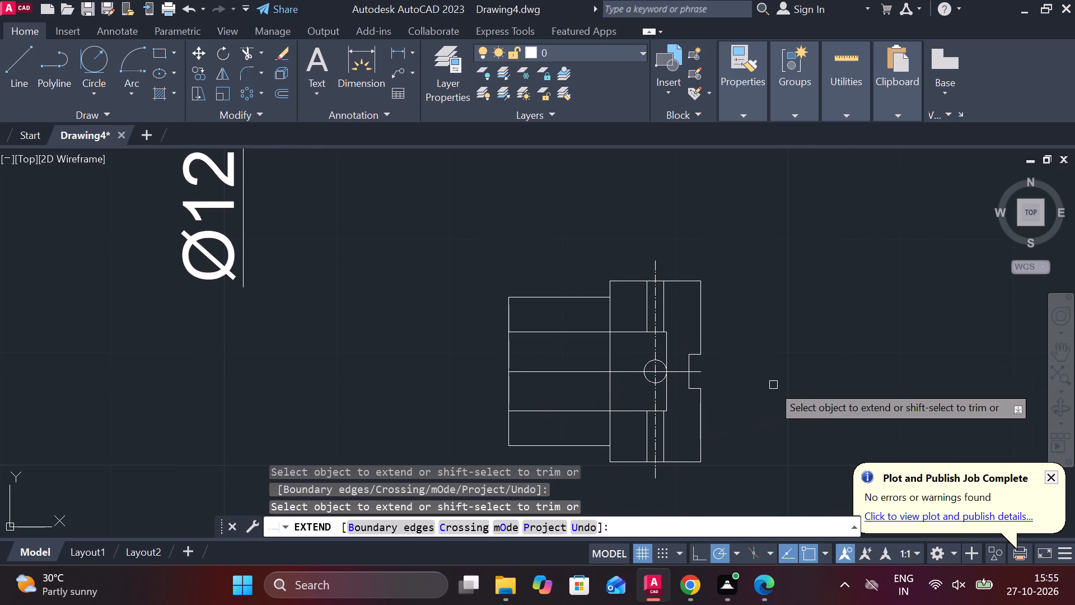
key(Escape)
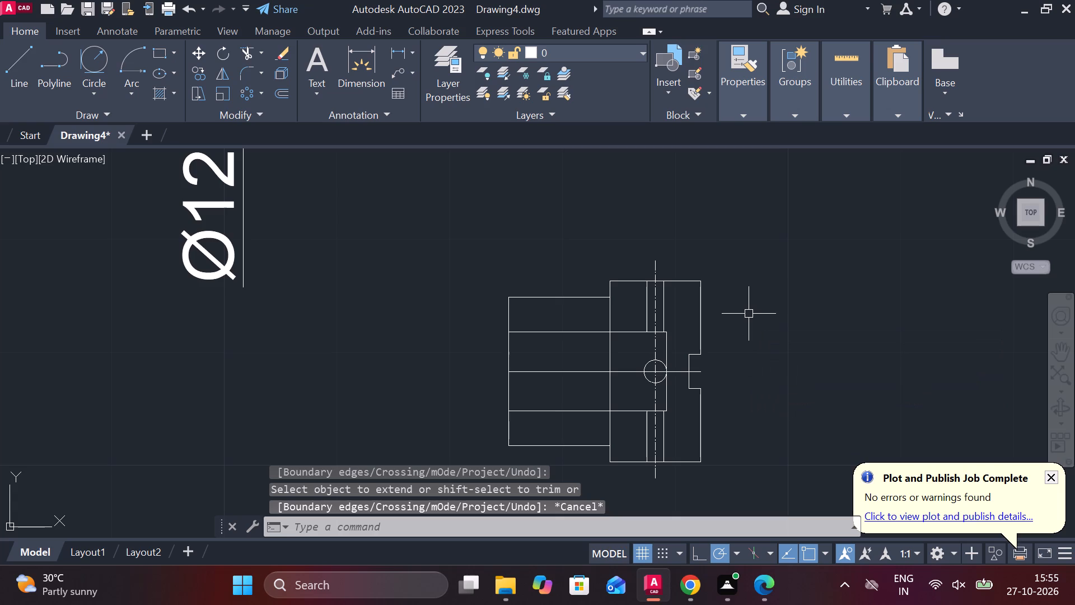
Trim away the wider section's left edge between the narrower section's top and bottom lines, leaving only the outer steps.
text(TR)
key(space)
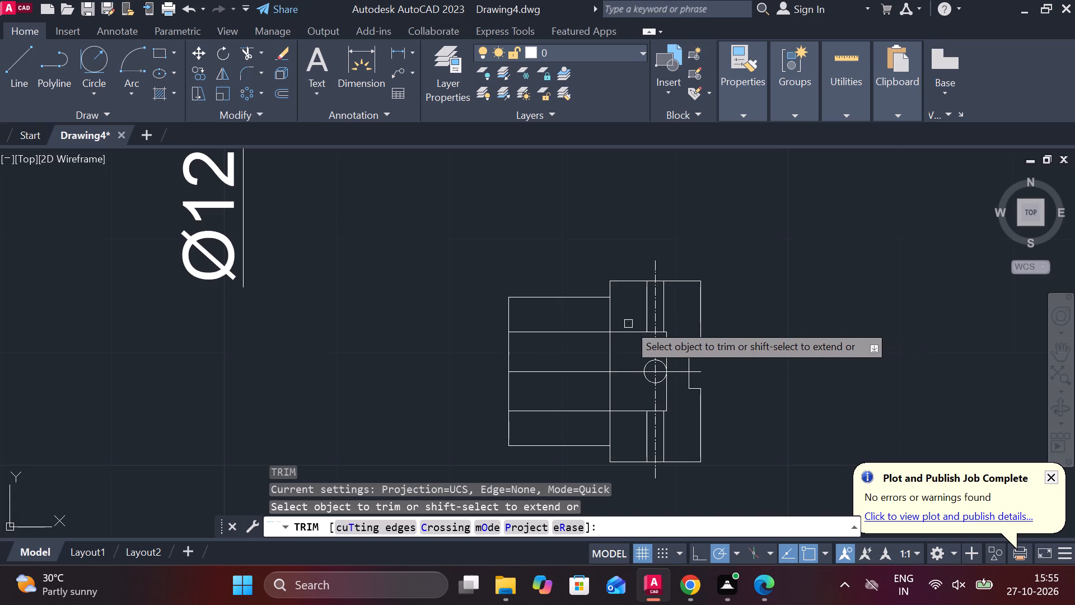
click(612, 318)
click(614, 429)
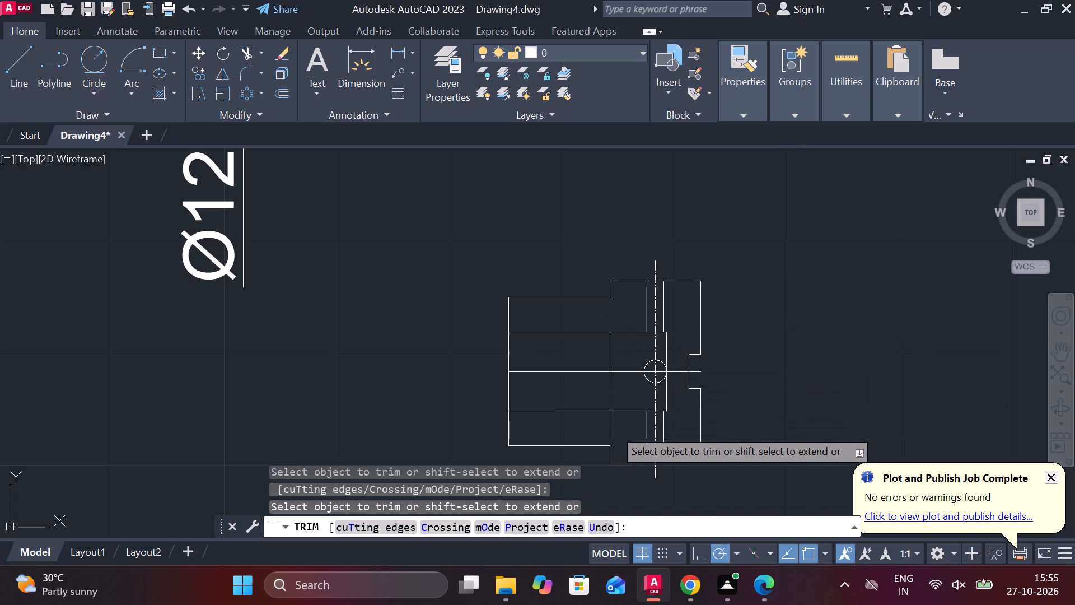
click(612, 402)
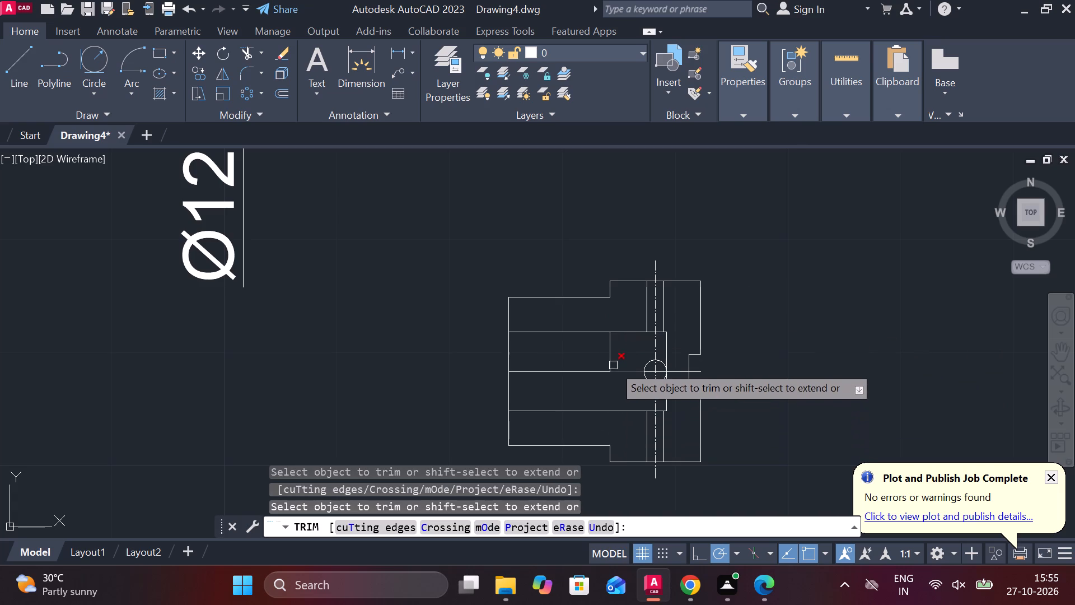
click(613, 361)
middle_drag(731, 369, 695, 359)
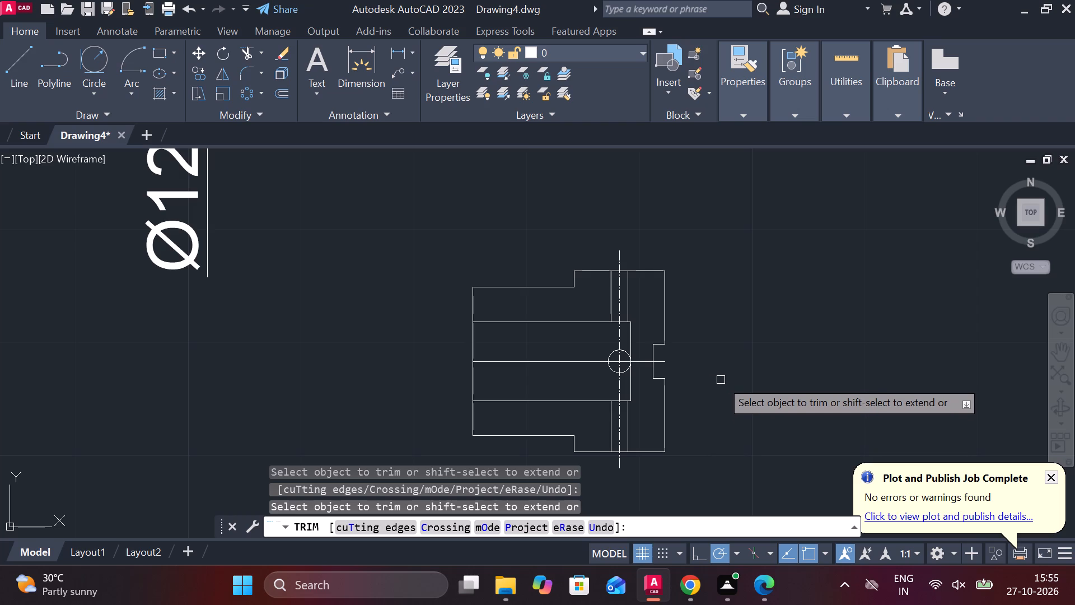
middle_drag(721, 380, 728, 348)
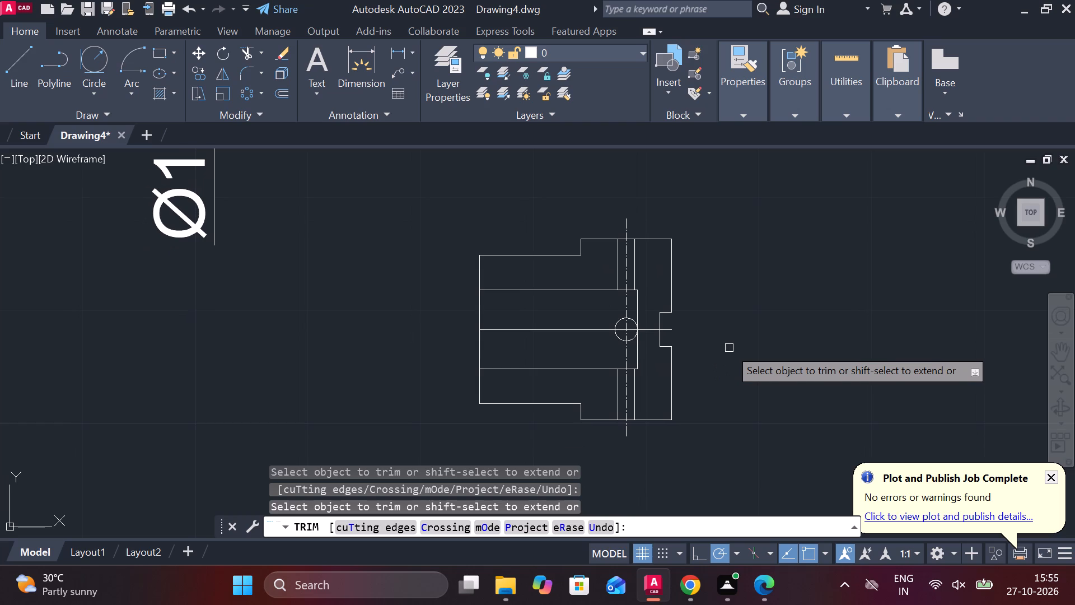
key(Escape)
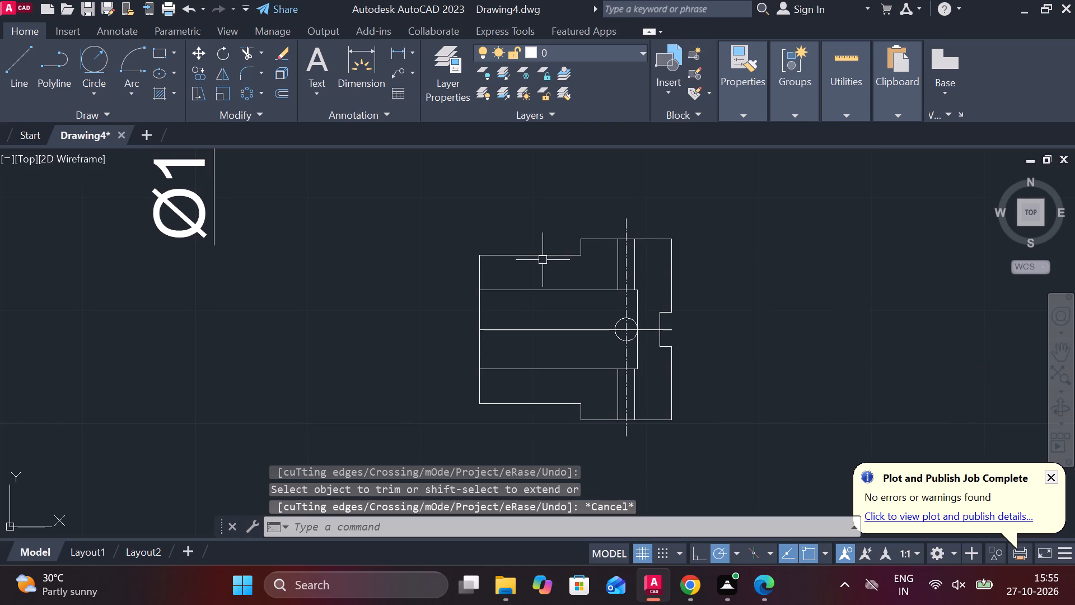
Offset the narrower section's top and bottom outer lines inward by 0.5 mm to form the thread lines.
click(540, 253)
key(o)
key(Return)
key(Return)
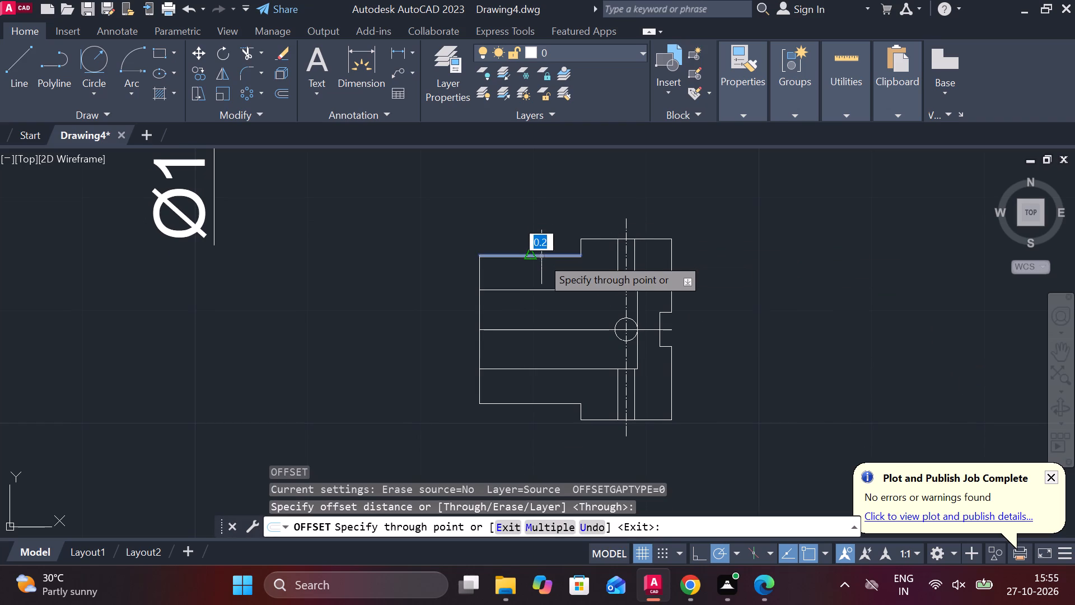
text(.5)
key(Return)
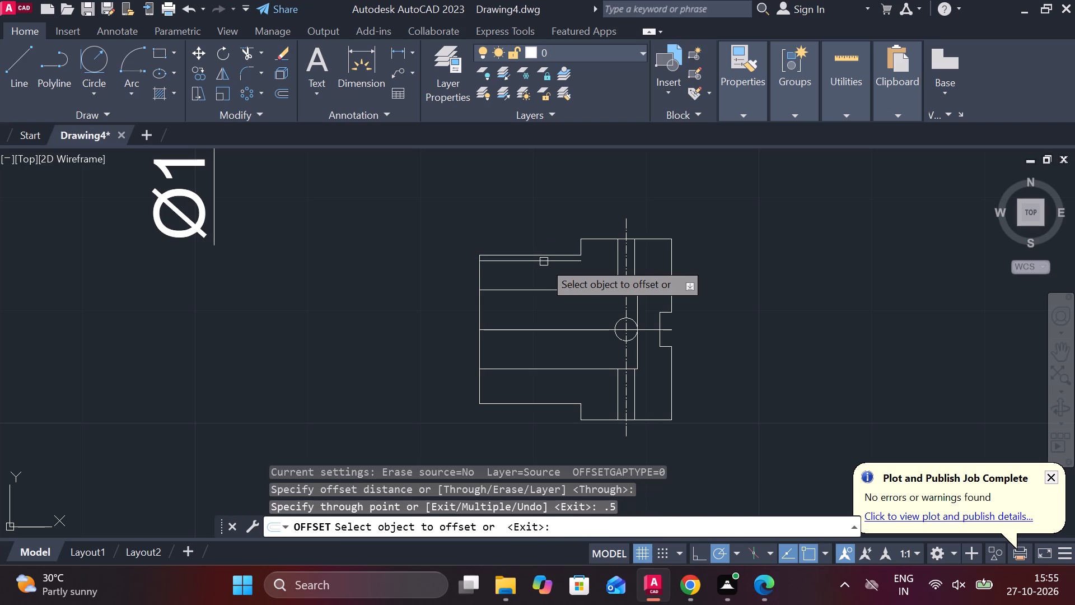
click(525, 404)
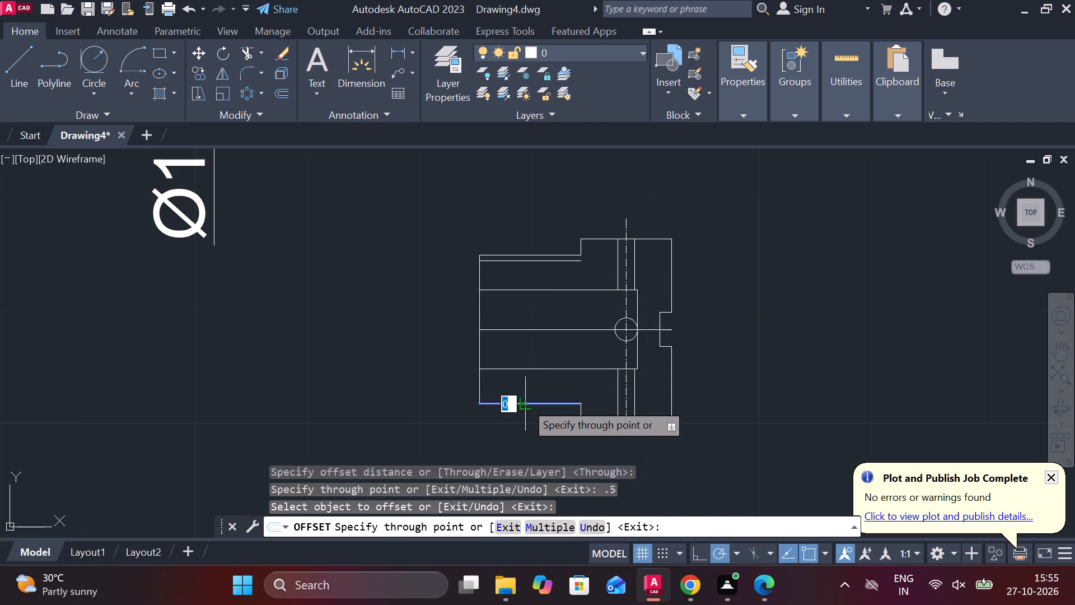
text(.5)
key(Return)
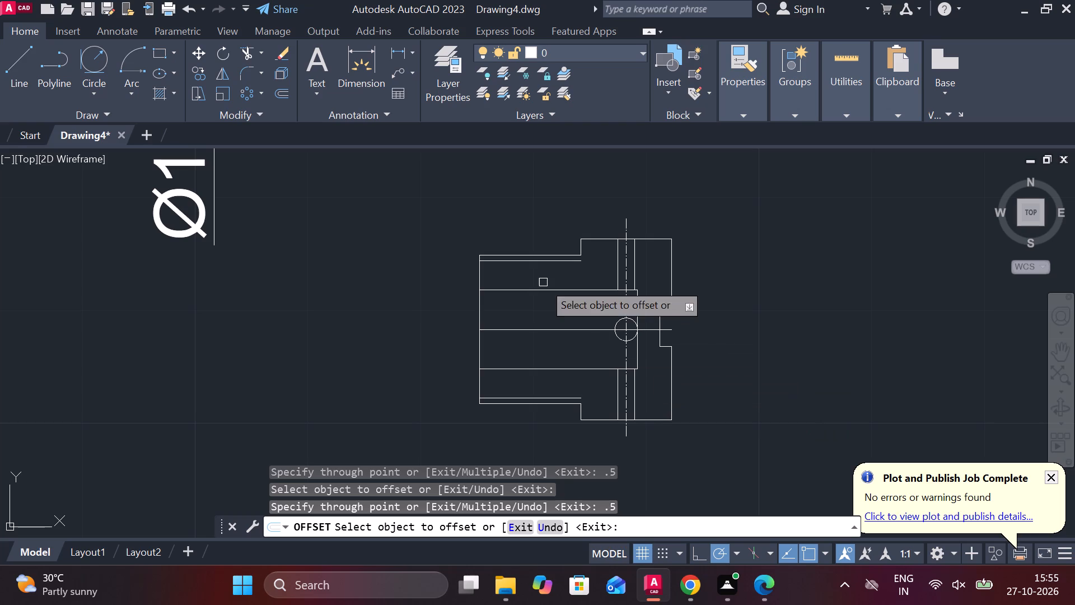
scroll(543, 277, up, 1)
key(Escape)
Extend the wider section's upper and lower left step edges to meet the inner thread lines.
text(EX)
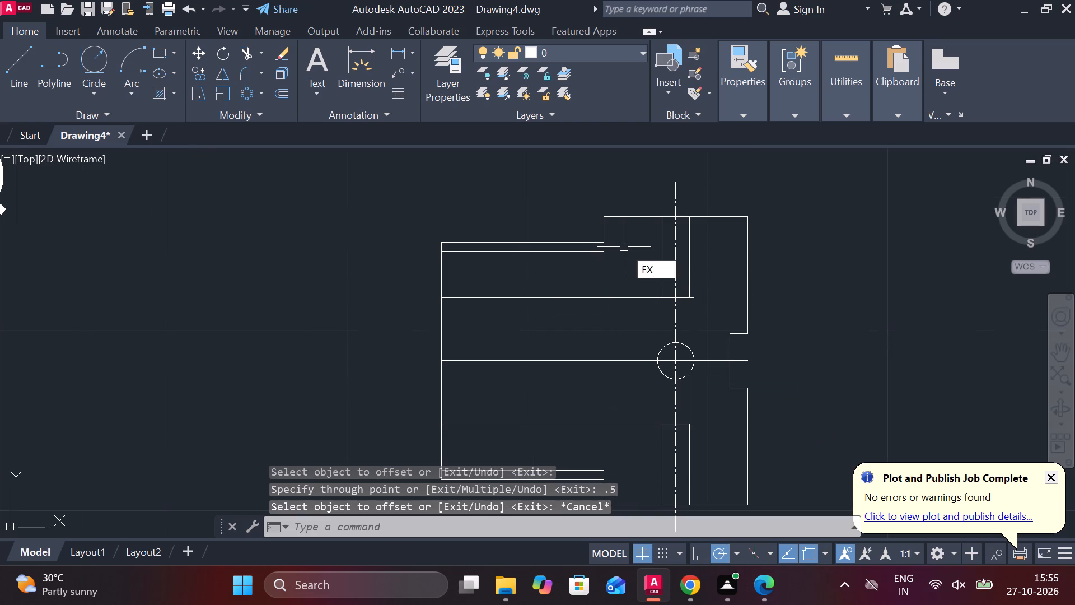
key(space)
click(600, 232)
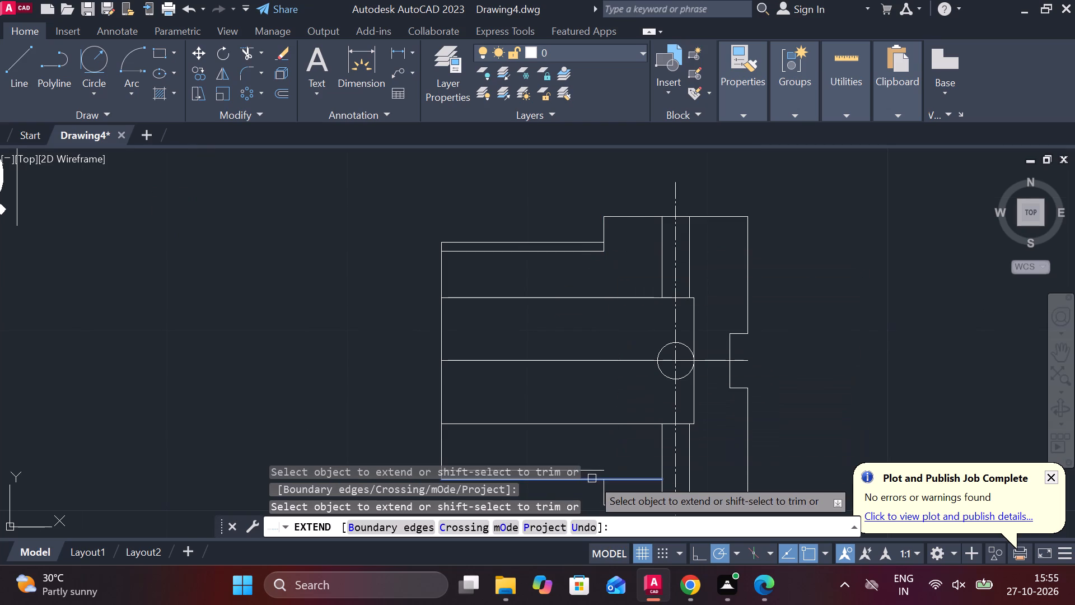
click(601, 490)
middle_drag(611, 482, 599, 481)
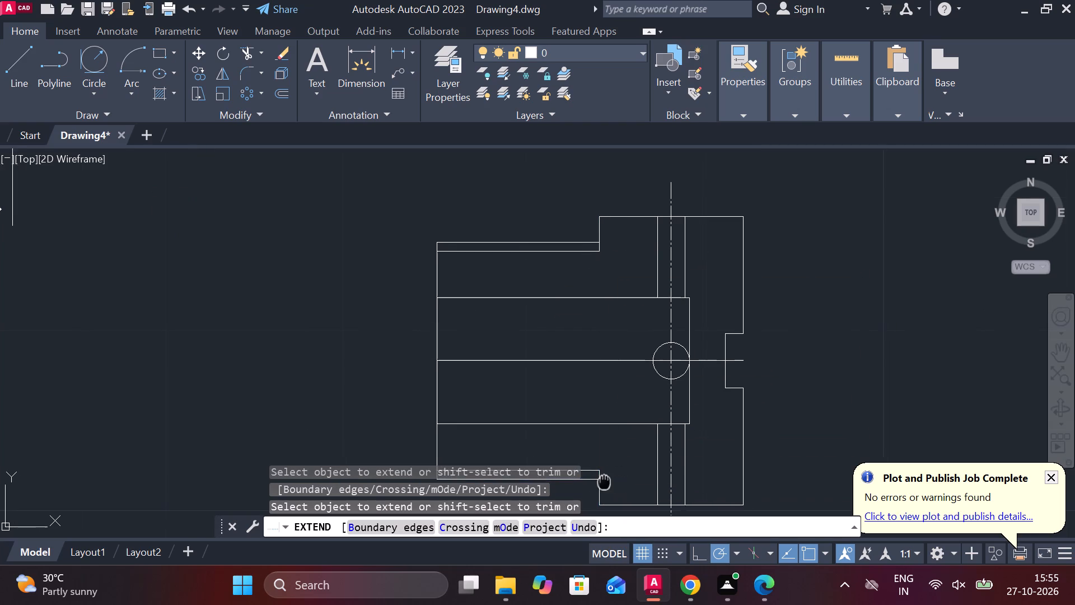
middle_drag(599, 481, 597, 436)
scroll(620, 407, down, 1)
middle_drag(713, 380, 707, 351)
key(Escape)
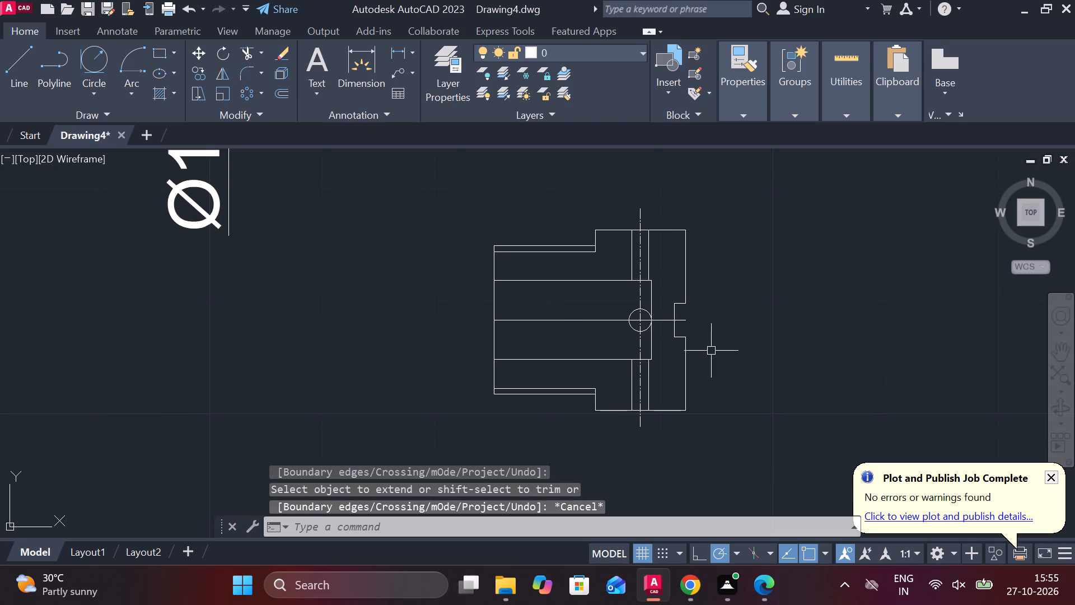
Hatch the four cut regions around the bore and cross holes with ANSI31 at angle 90 and scale 0.3.
click(159, 96)
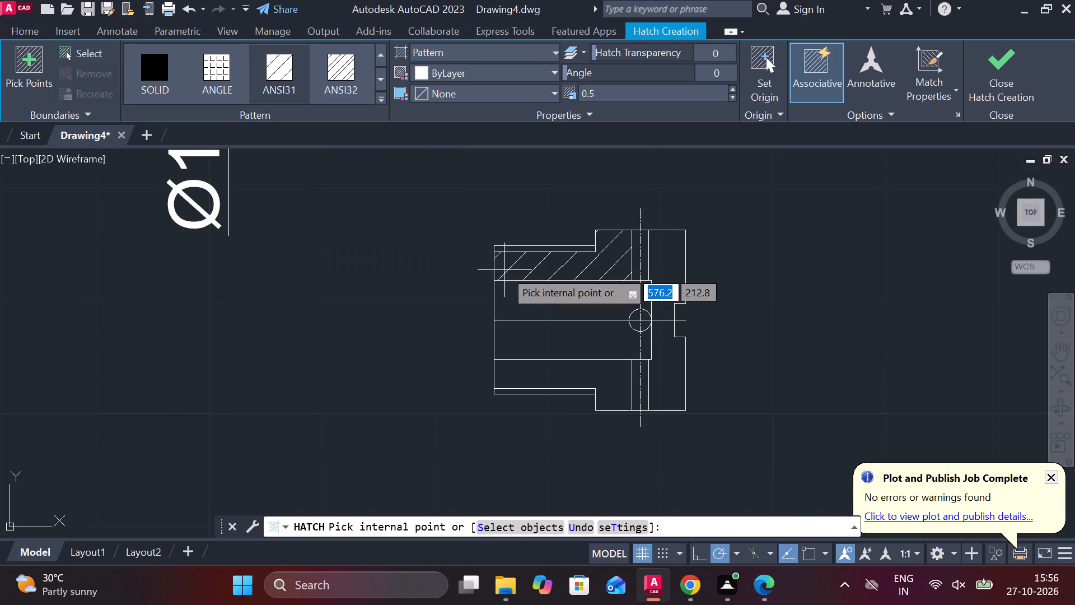
double_click(725, 76)
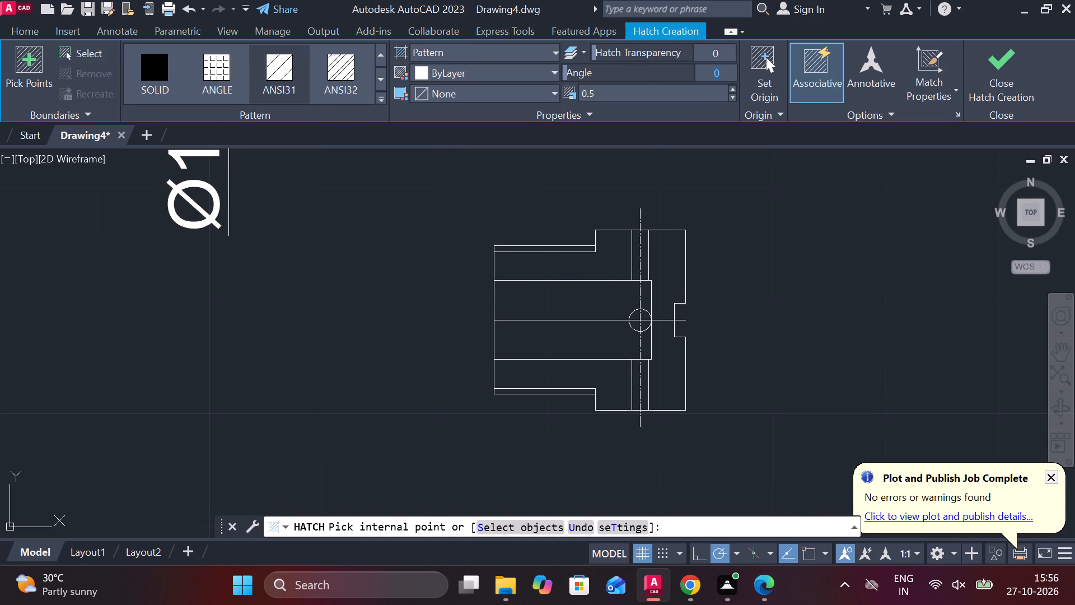
text(90)
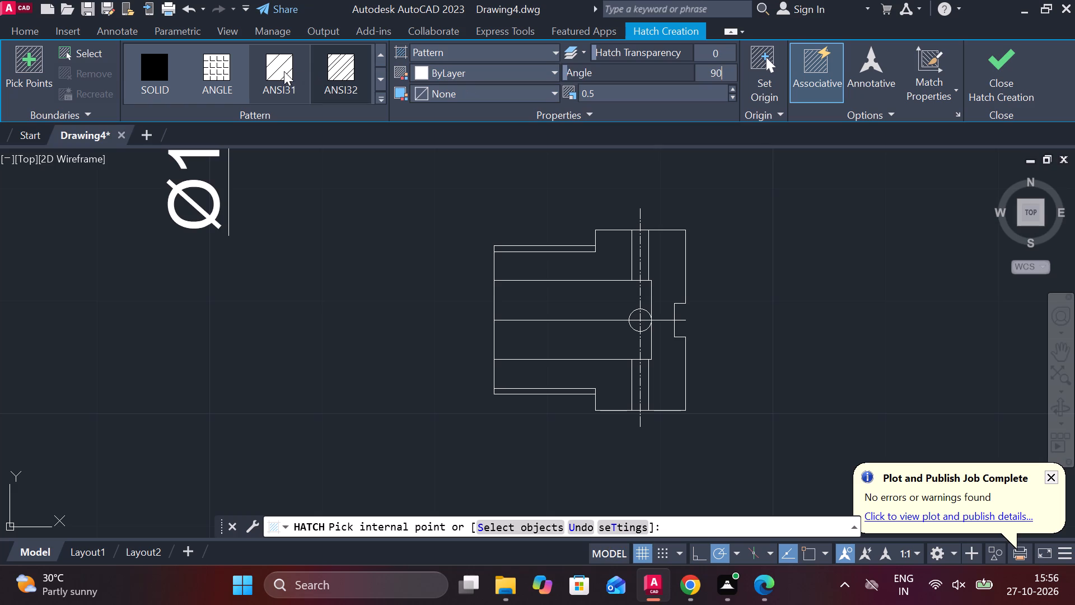
click(282, 71)
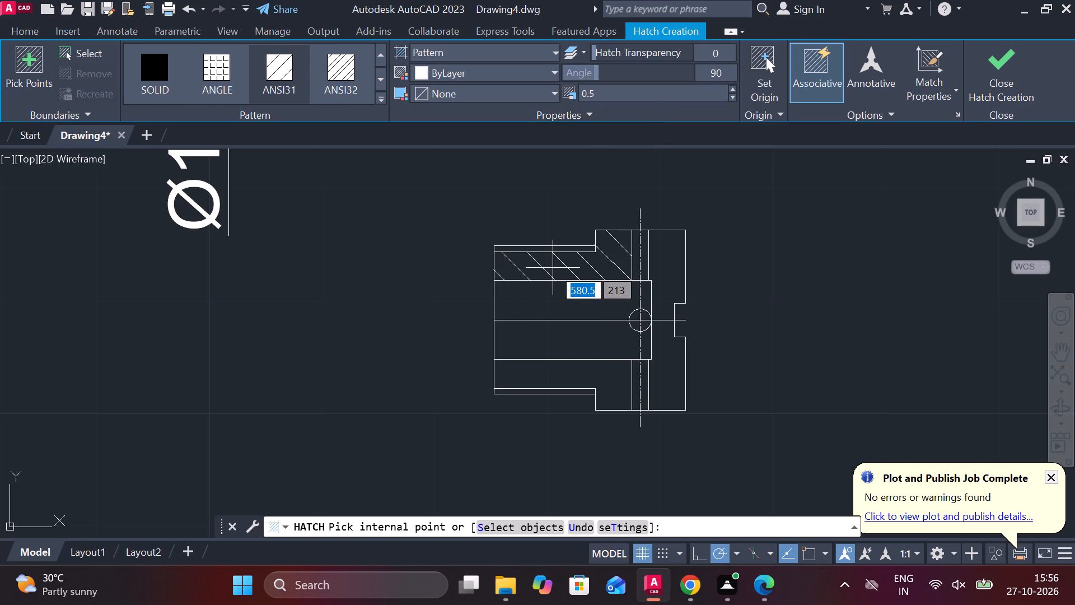
click(597, 97)
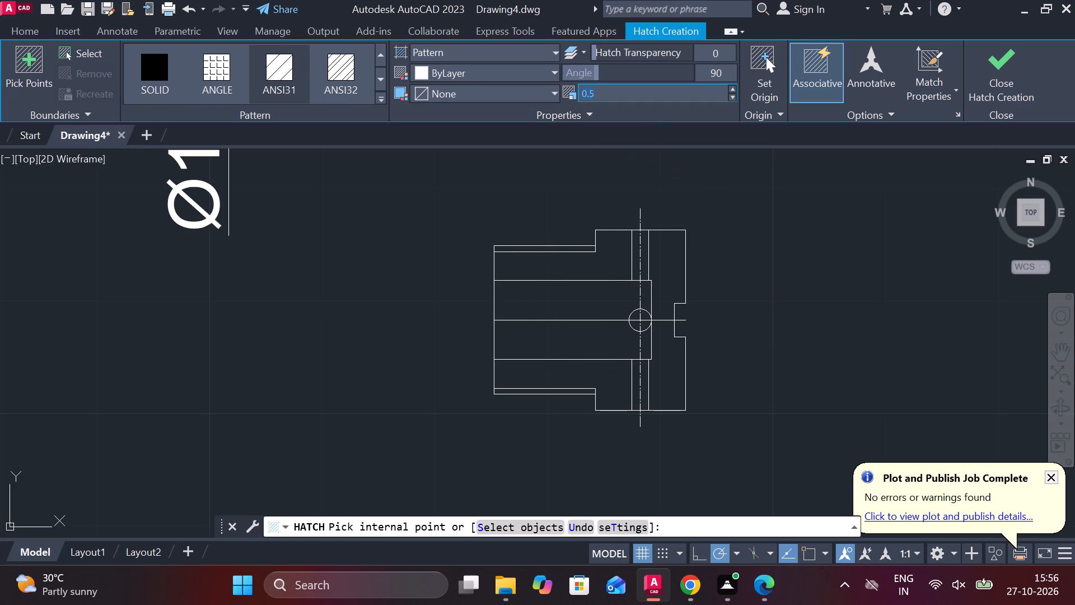
key(period)
key(3)
key(Return)
click(605, 258)
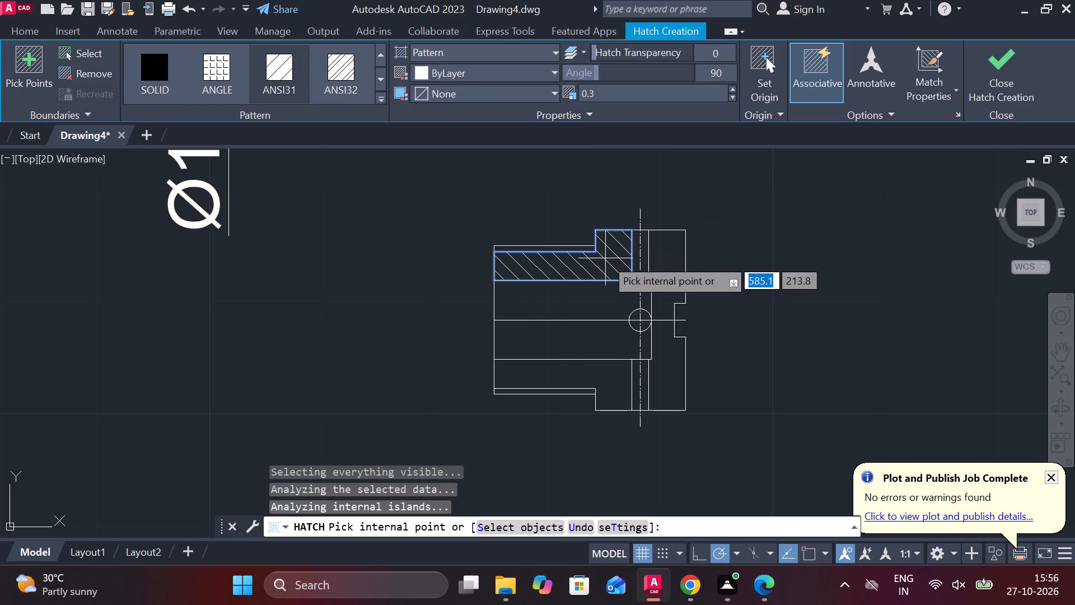
click(667, 263)
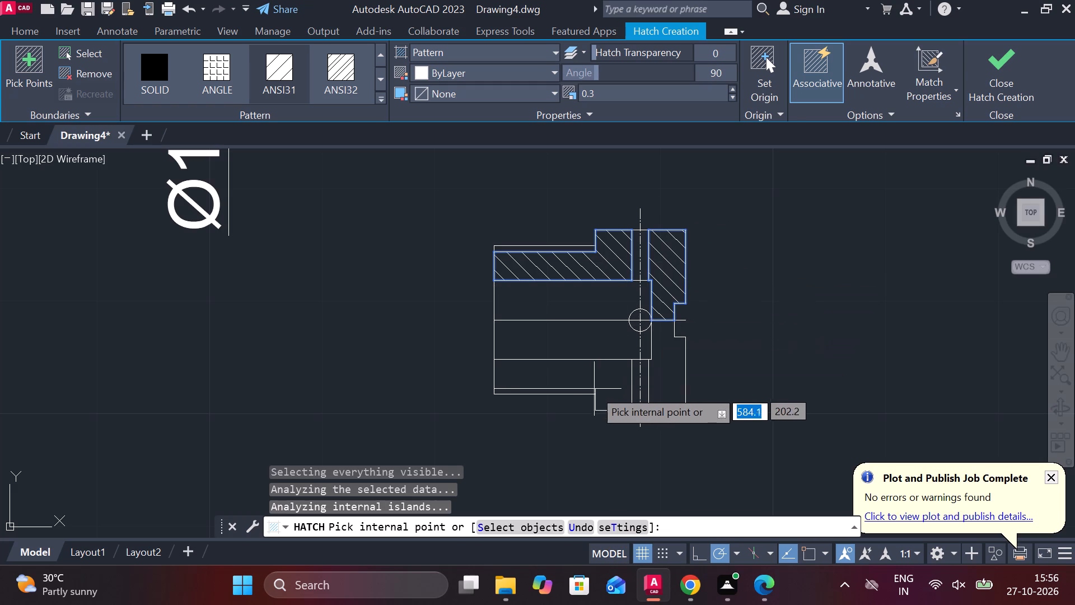
click(588, 384)
click(665, 369)
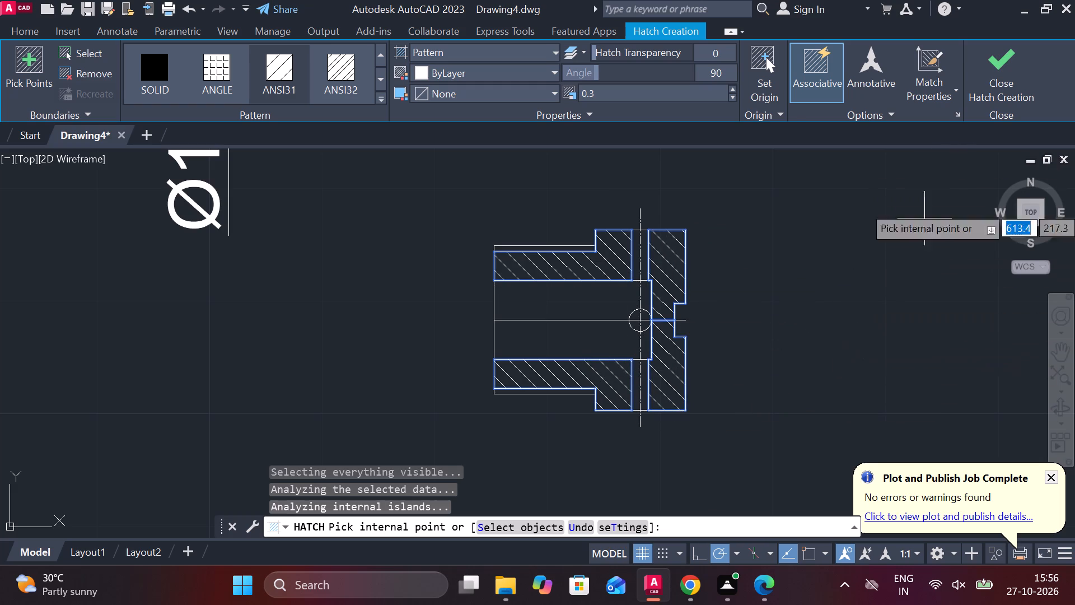
click(1009, 87)
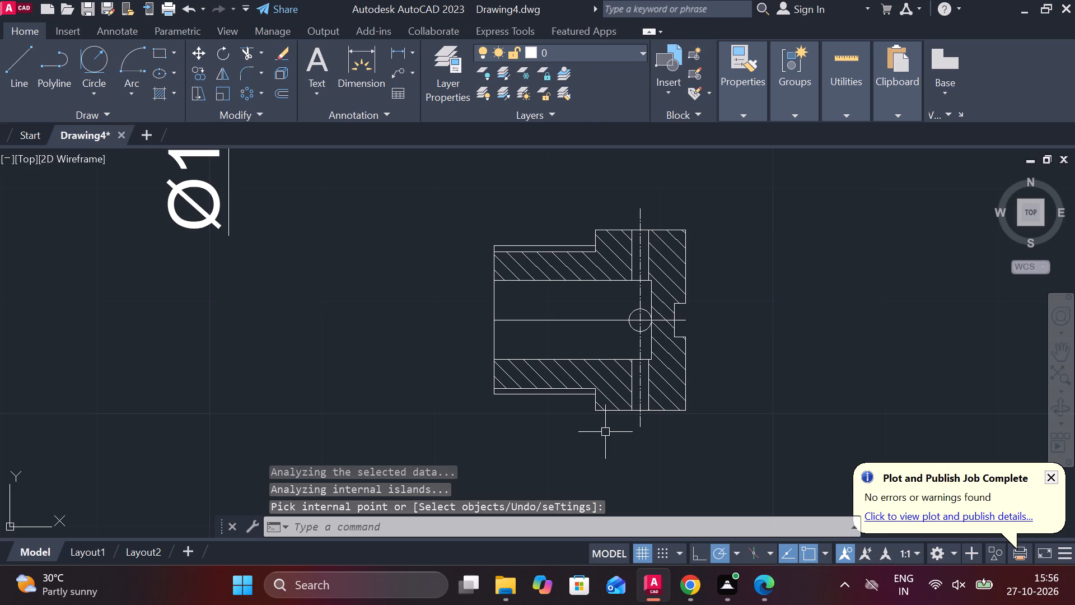
Draw a short vertical line at the narrow section's upper-left end, from the outer line to the thread line.
scroll(499, 246, up, 2)
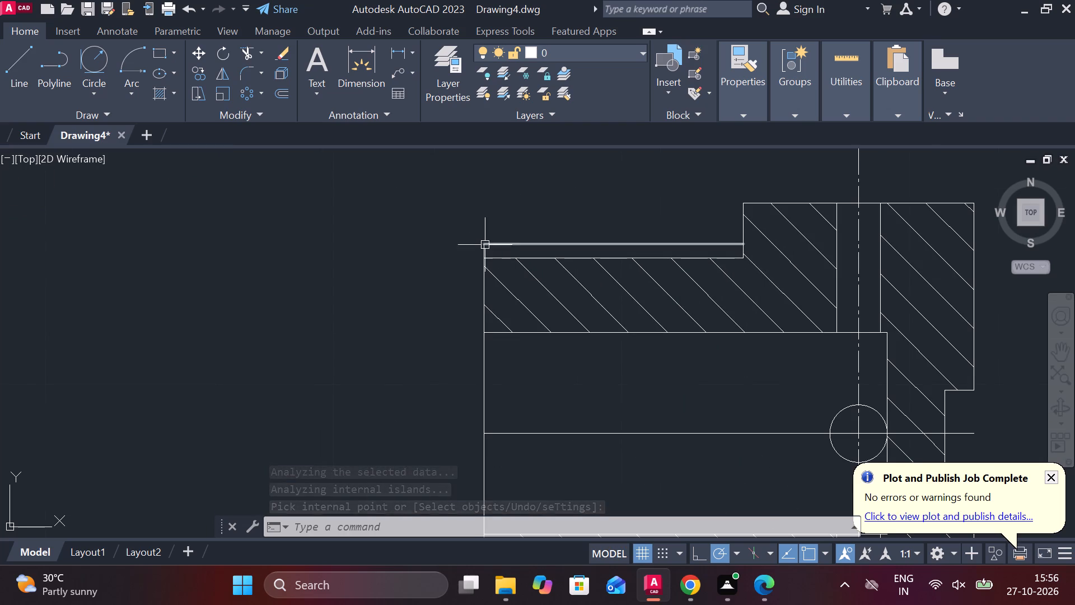
scroll(493, 245, up, 3)
key(Escape)
key(l)
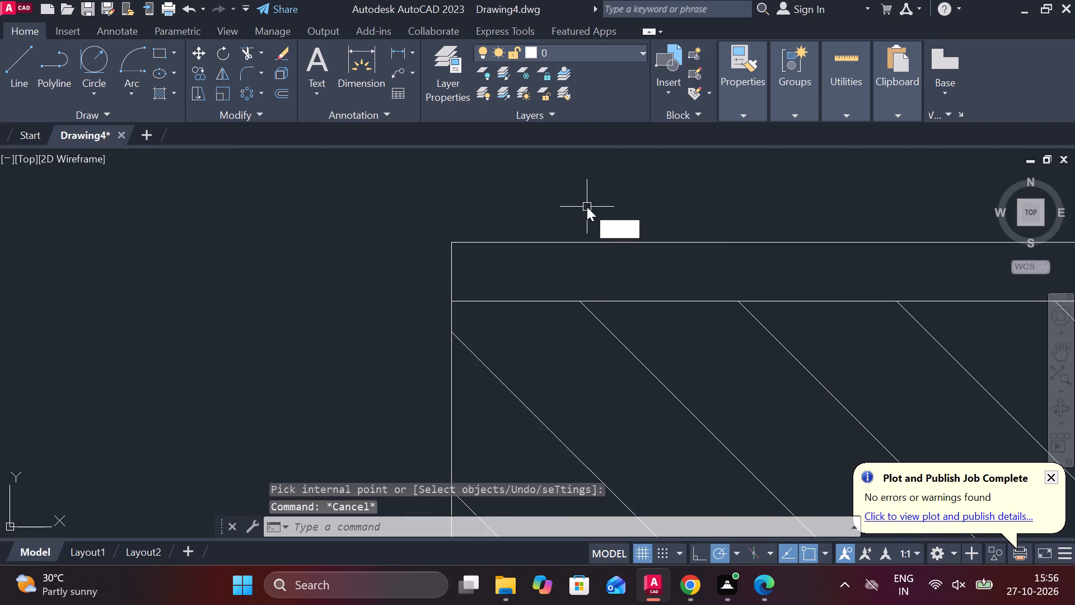
key(Return)
click(464, 239)
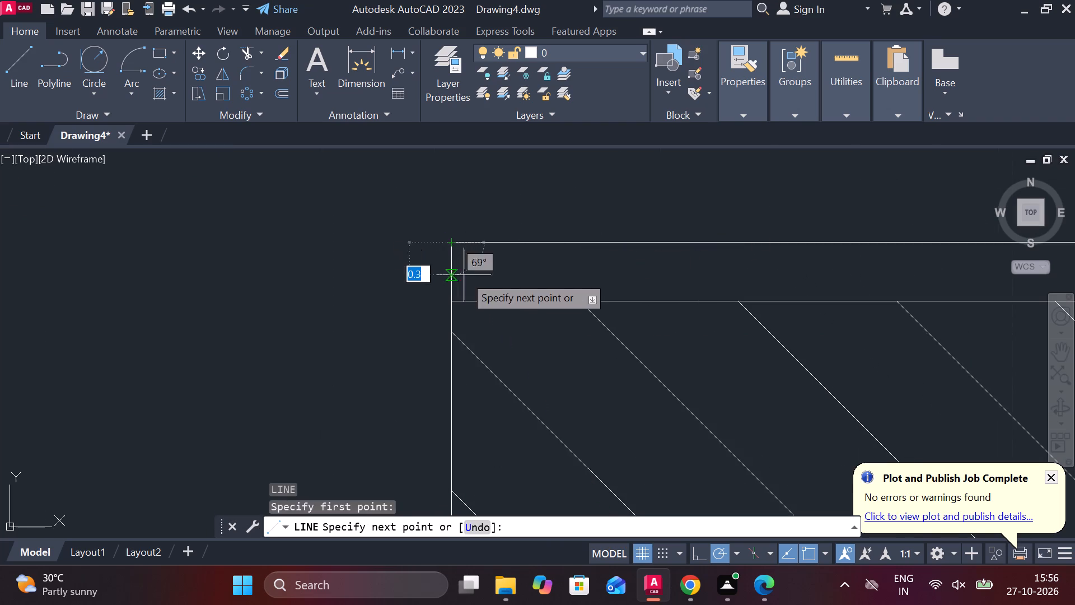
click(456, 300)
scroll(503, 254, down, 2)
key(Escape)
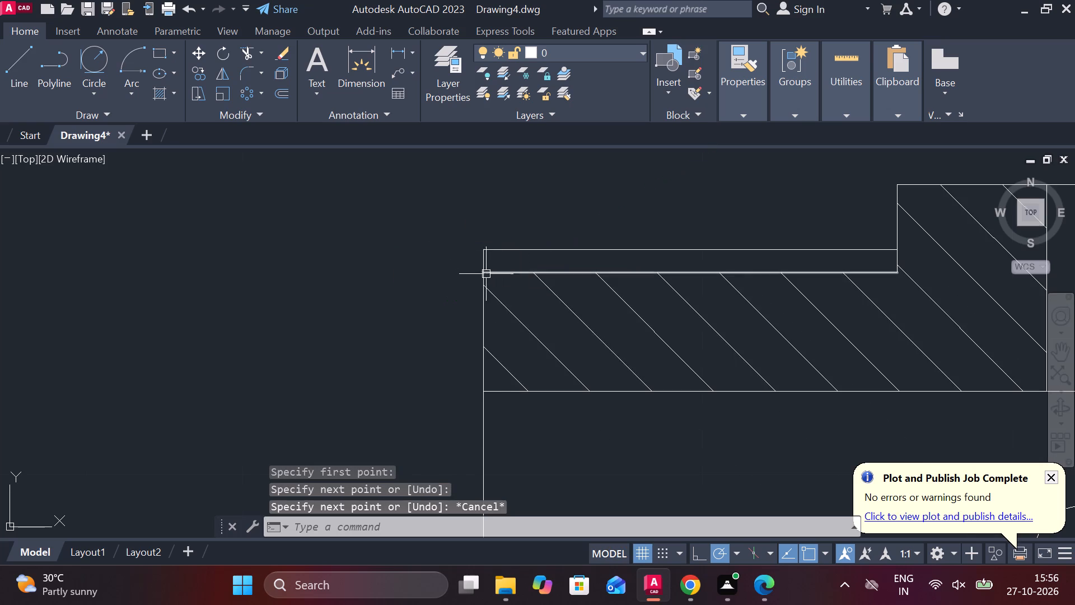
Offset the short upper-left vertical line 1 mm toward the wider section.
click(483, 265)
key(o)
key(Return)
key(Return)
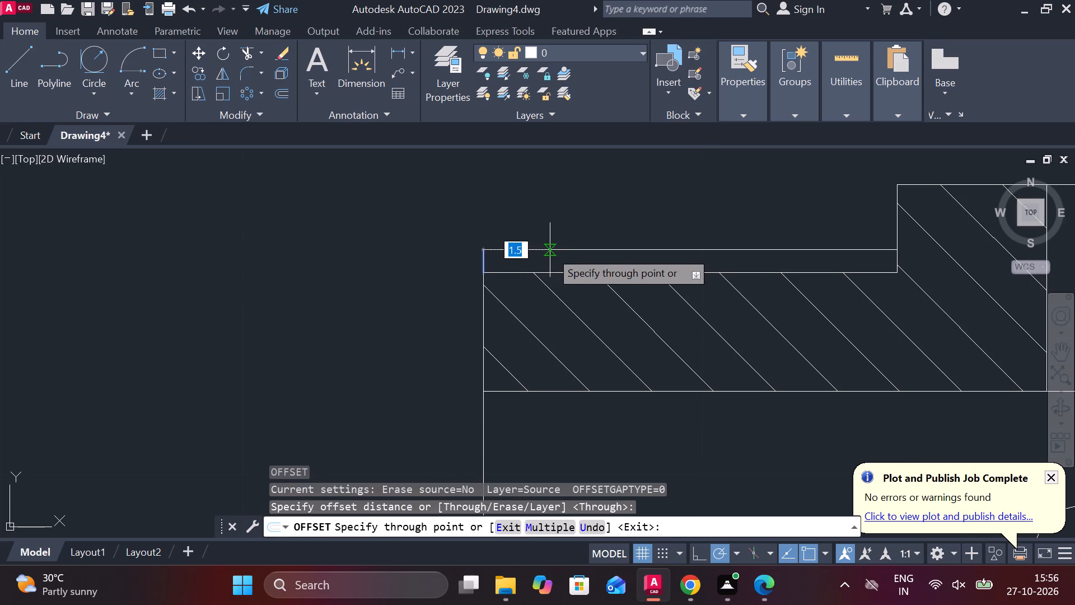
text(1)
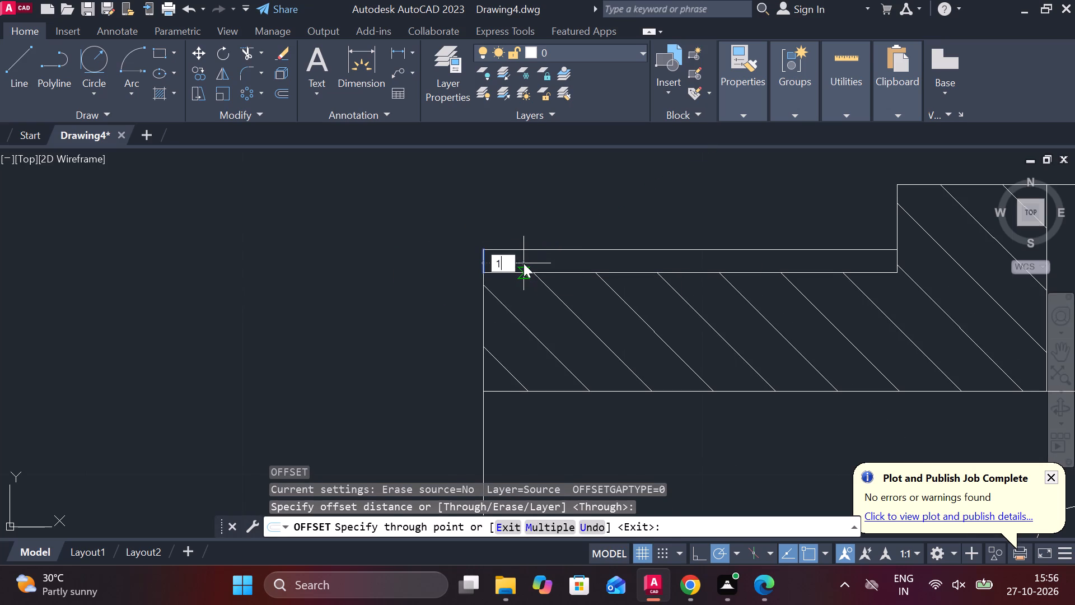
key(space)
scroll(524, 263, down, 2)
middle_drag(569, 229, 566, 193)
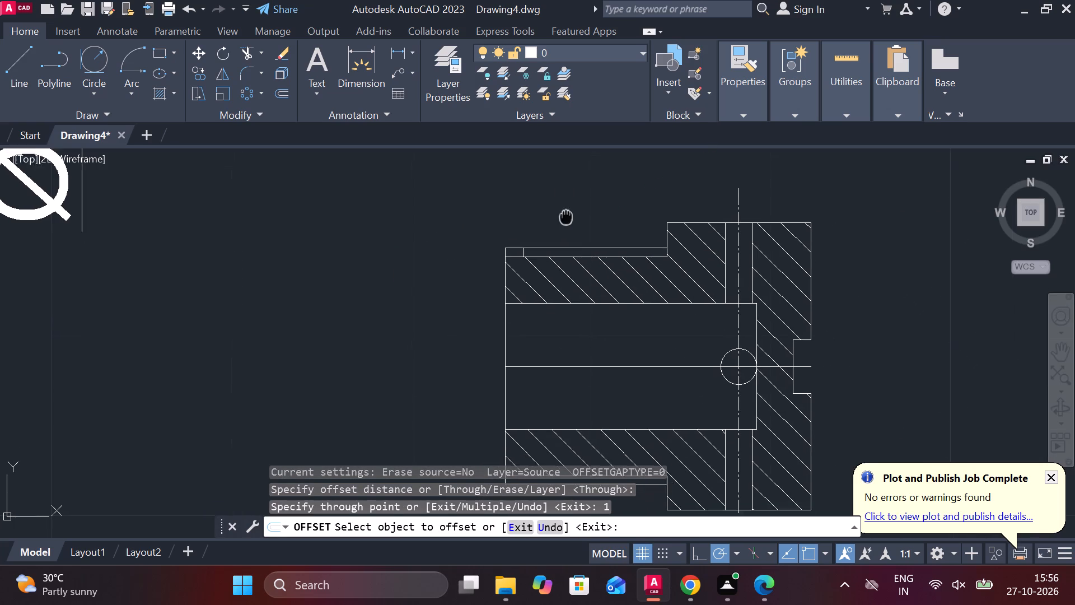
middle_drag(566, 193, 572, 158)
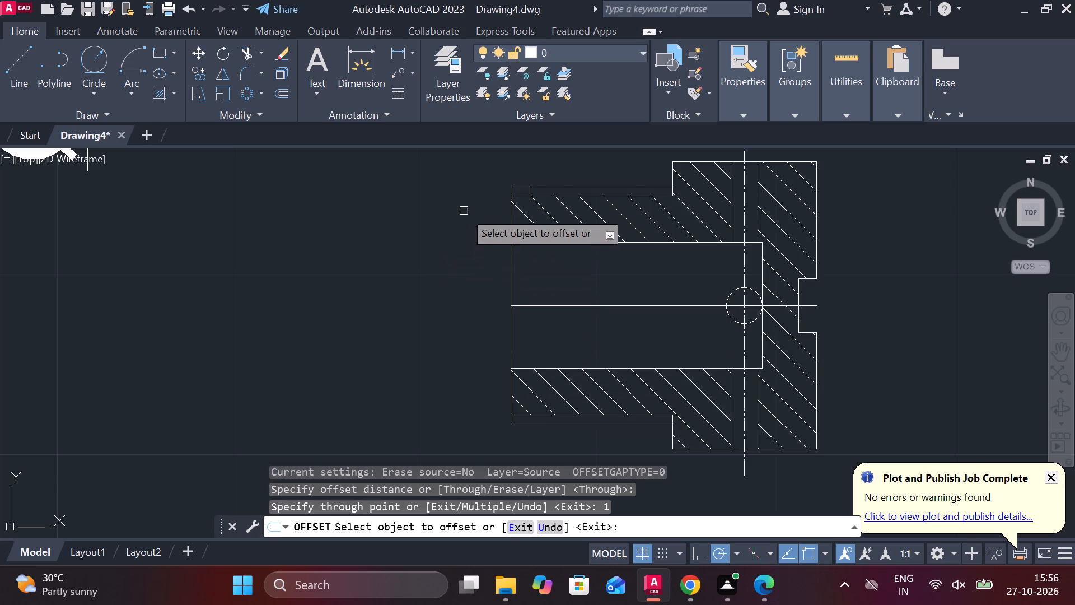
middle_drag(476, 204, 474, 242)
scroll(488, 236, up, 2)
key(Escape)
Trim away the upper-left corner of the narrower section outside the offset line, removing its end edge and outer line piece.
key(r)
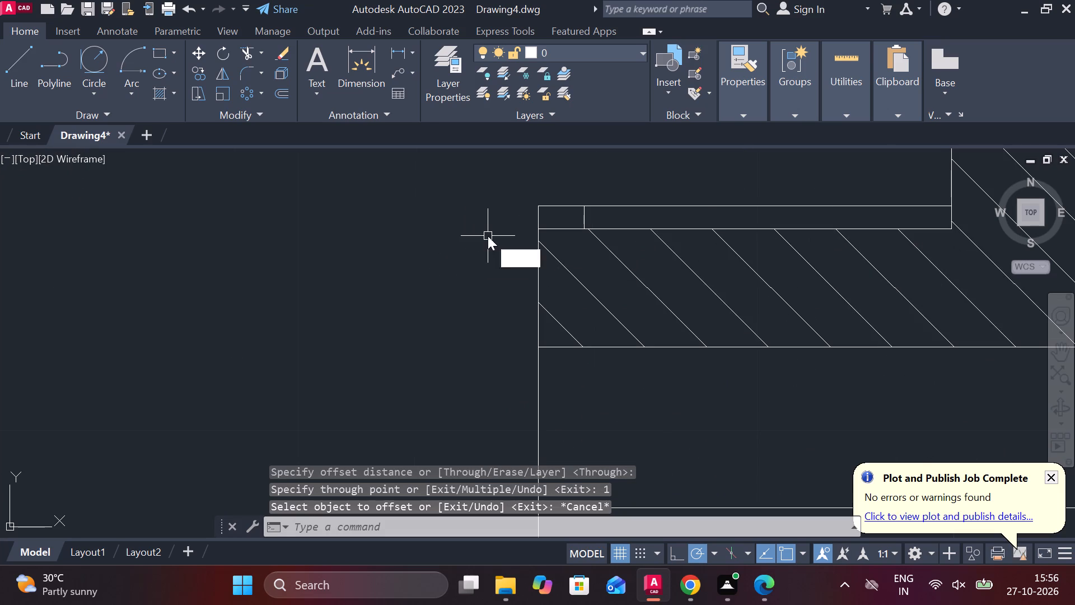
key(Escape)
text(TR)
key(space)
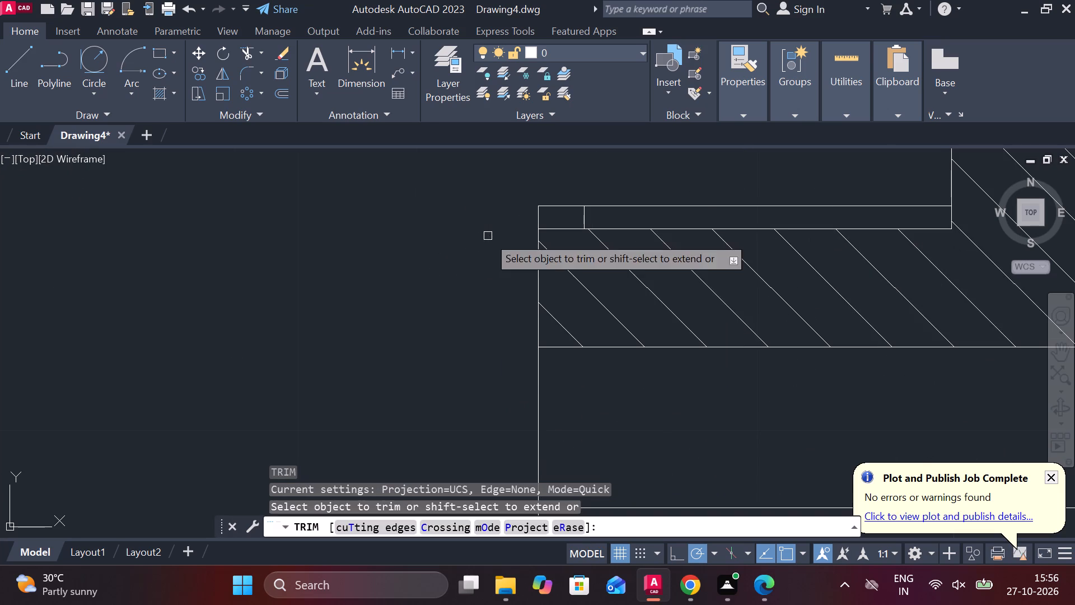
click(535, 218)
click(553, 210)
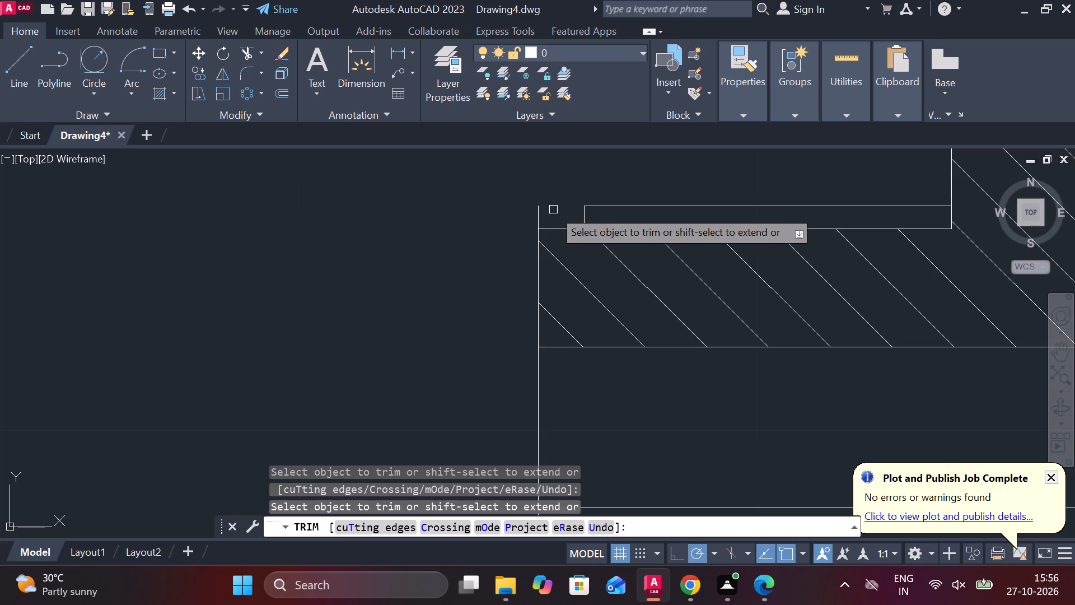
click(541, 212)
scroll(541, 212, down, 3)
scroll(551, 359, up, 1)
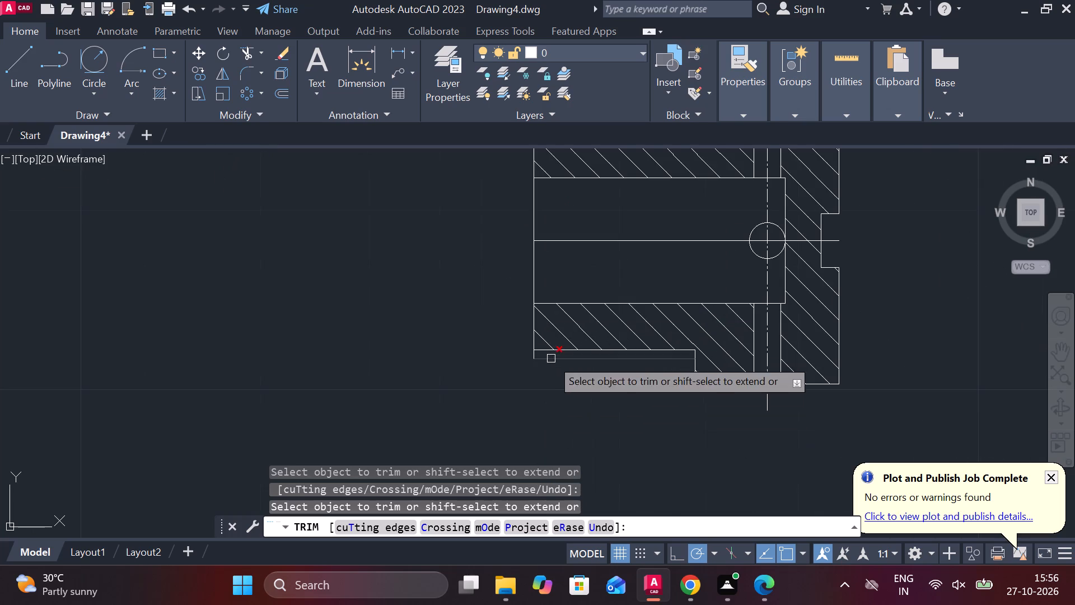
key(Escape)
Draw a short vertical line at the narrow section's lower-left end, from the thread line to the outer line.
scroll(560, 389, up, 2)
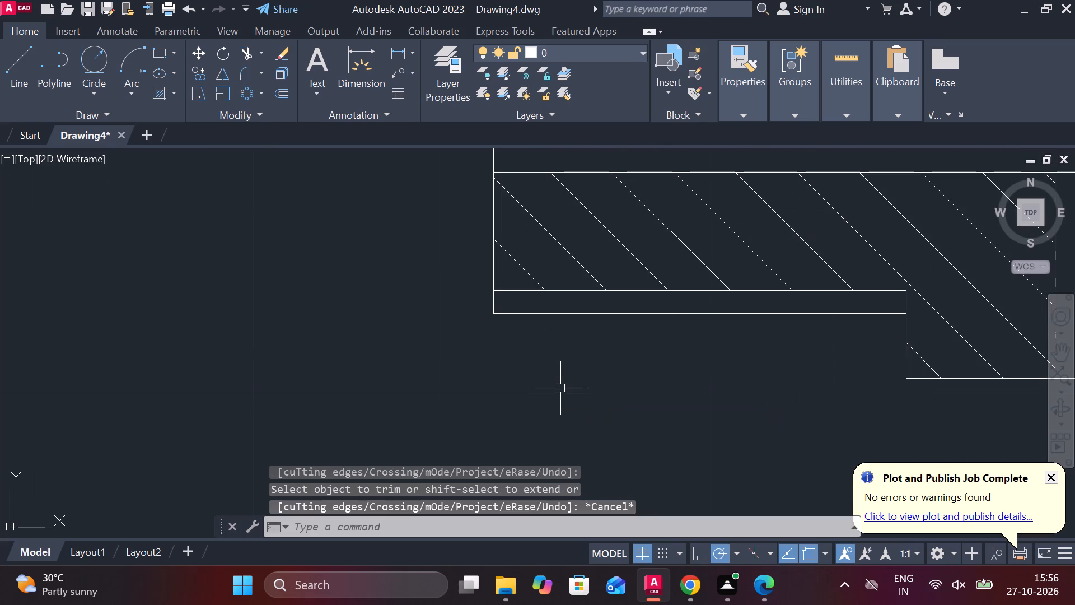
key(l)
key(Return)
scroll(501, 328, up, 2)
click(489, 236)
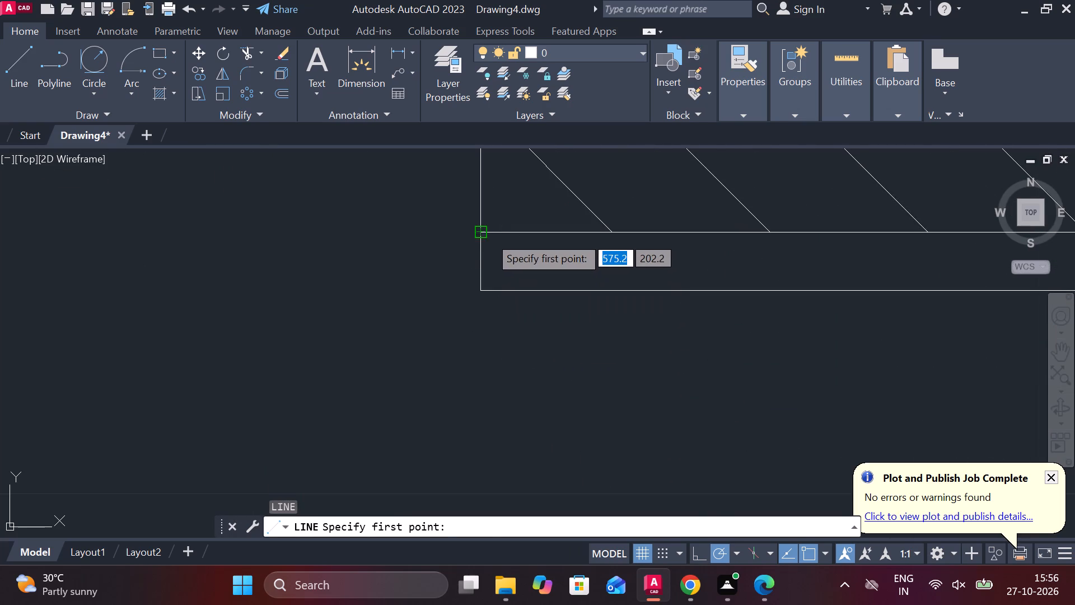
click(479, 297)
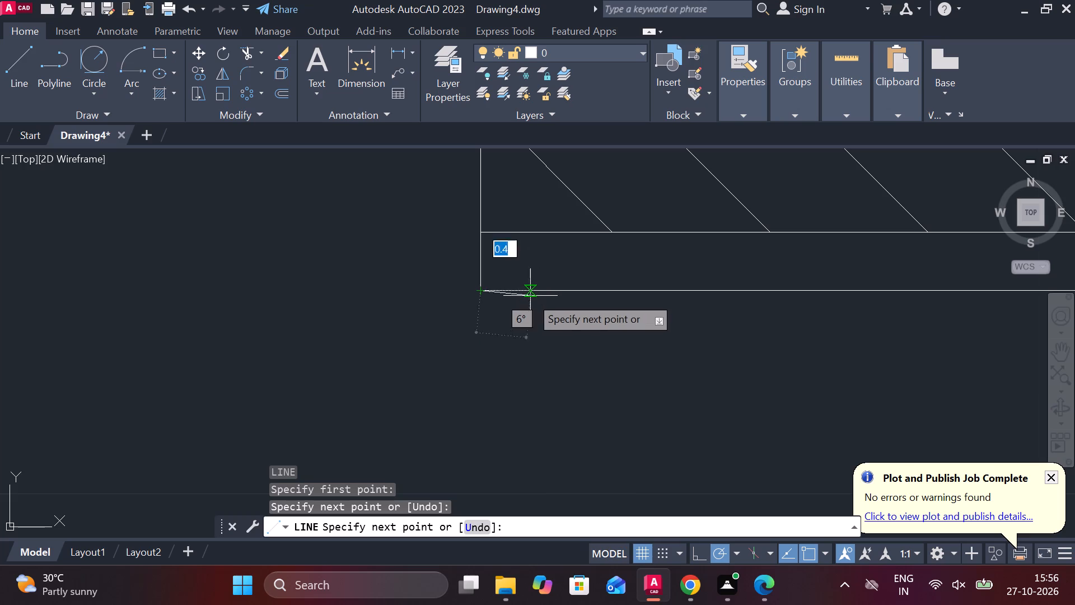
key(Escape)
Offset the short vertical line at the narrow section's lower-left end 0.5 mm toward the wider section.
click(478, 263)
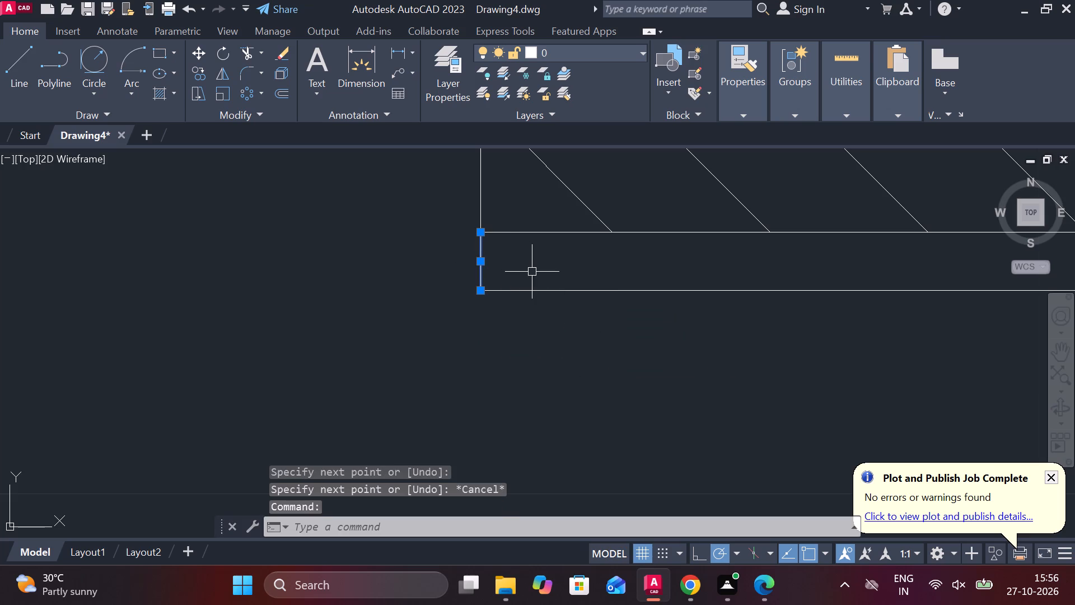
key(o)
key(Return)
key(Return)
key(period)
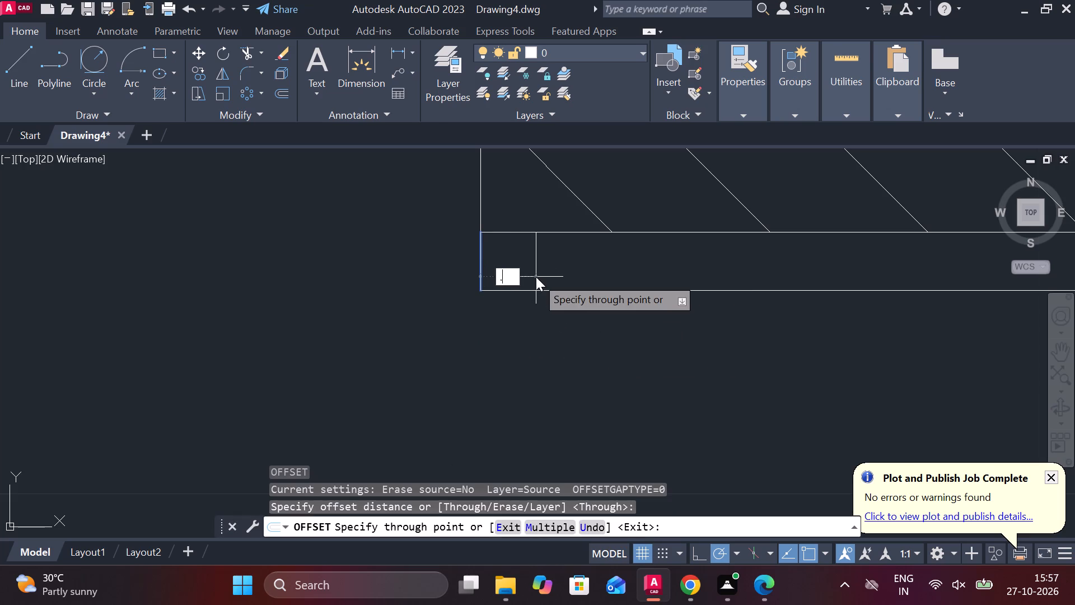
text(5)
key(space)
scroll(536, 277, down, 3)
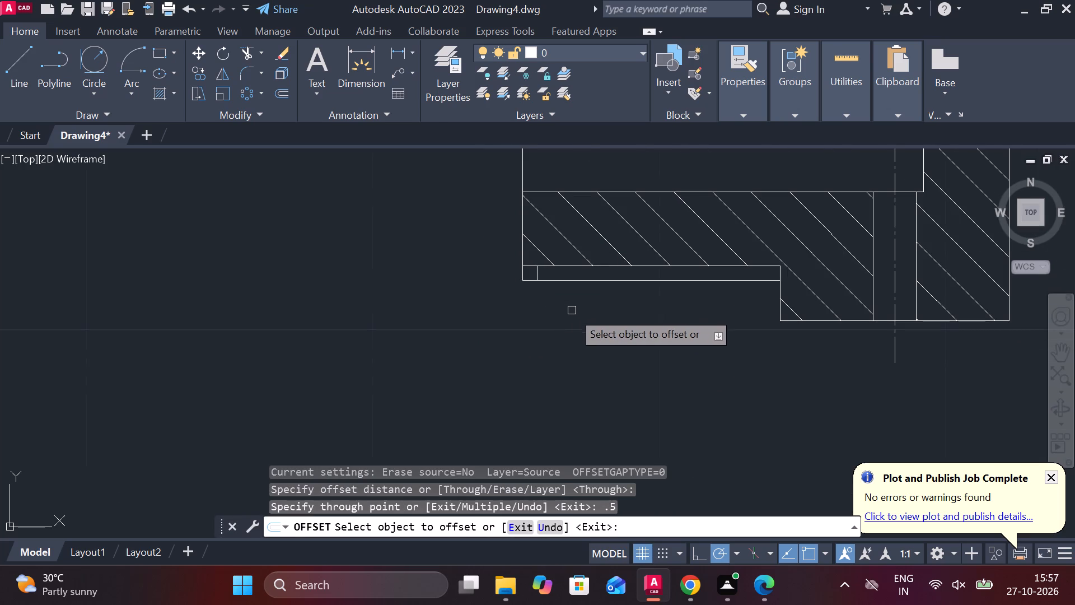
middle_drag(572, 314, 571, 406)
key(Escape)
Mirror the lower offset line about the part's horizontal centre line, keeping the original.
click(538, 365)
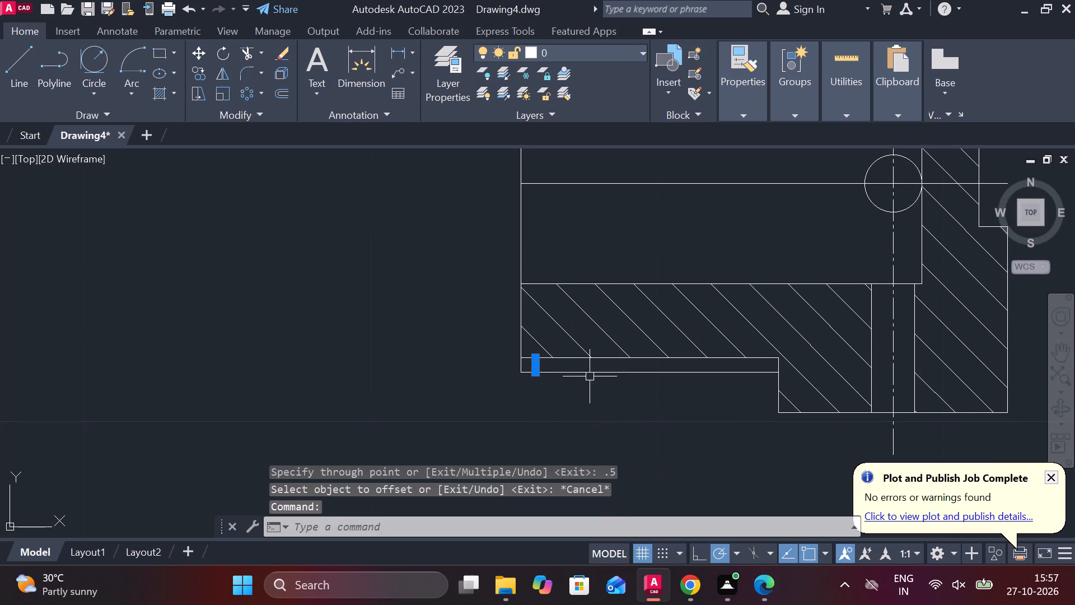
text(MI)
key(Return)
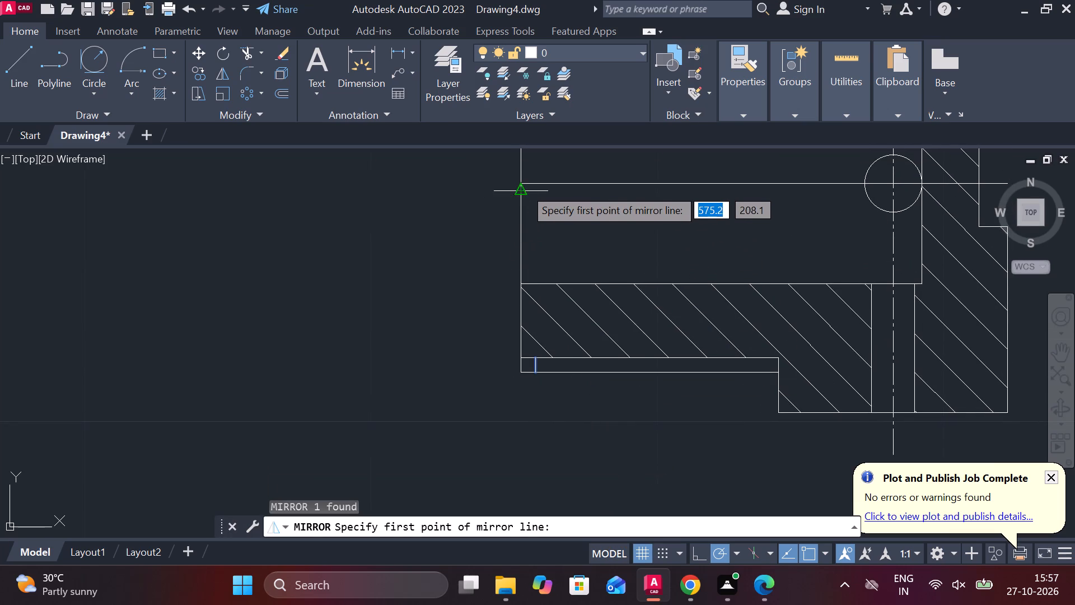
click(524, 186)
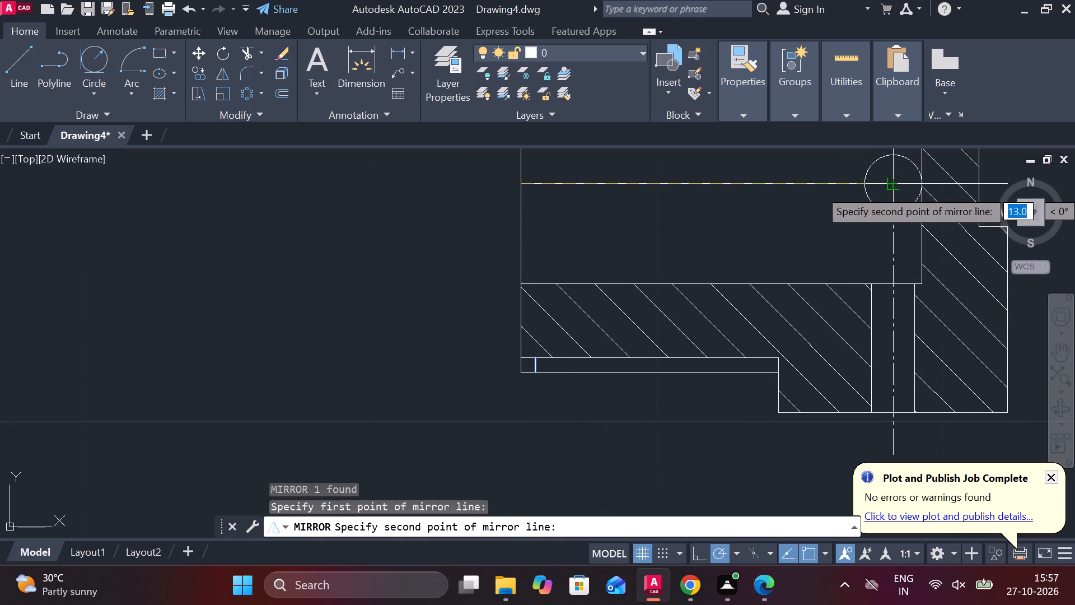
click(896, 189)
drag(927, 249, 896, 189)
middle_drag(625, 272, 635, 401)
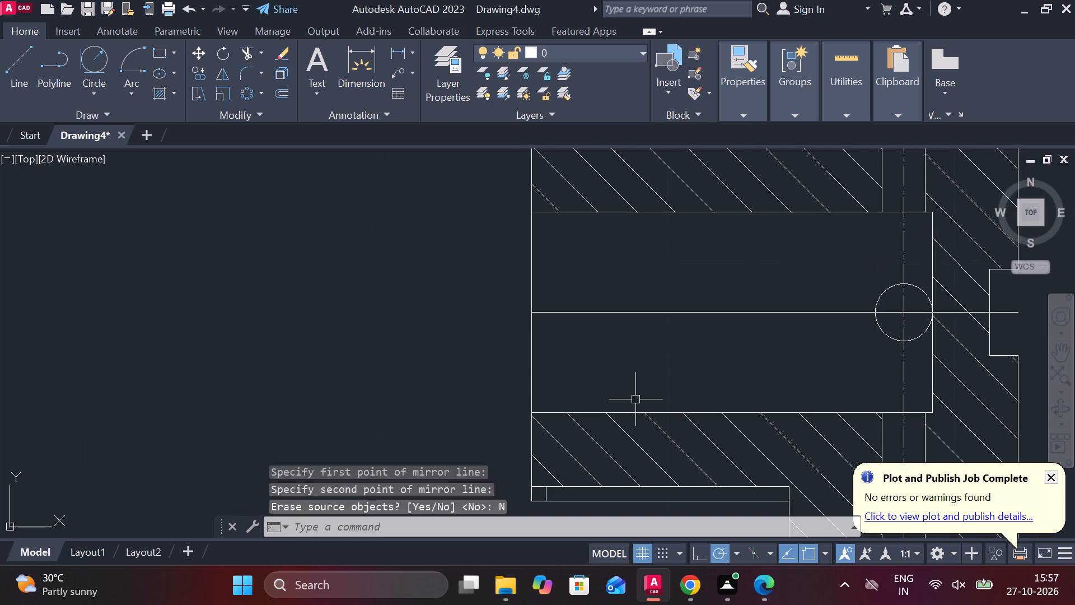
middle_drag(612, 282, 605, 421)
scroll(550, 240, up, 1)
key(Escape)
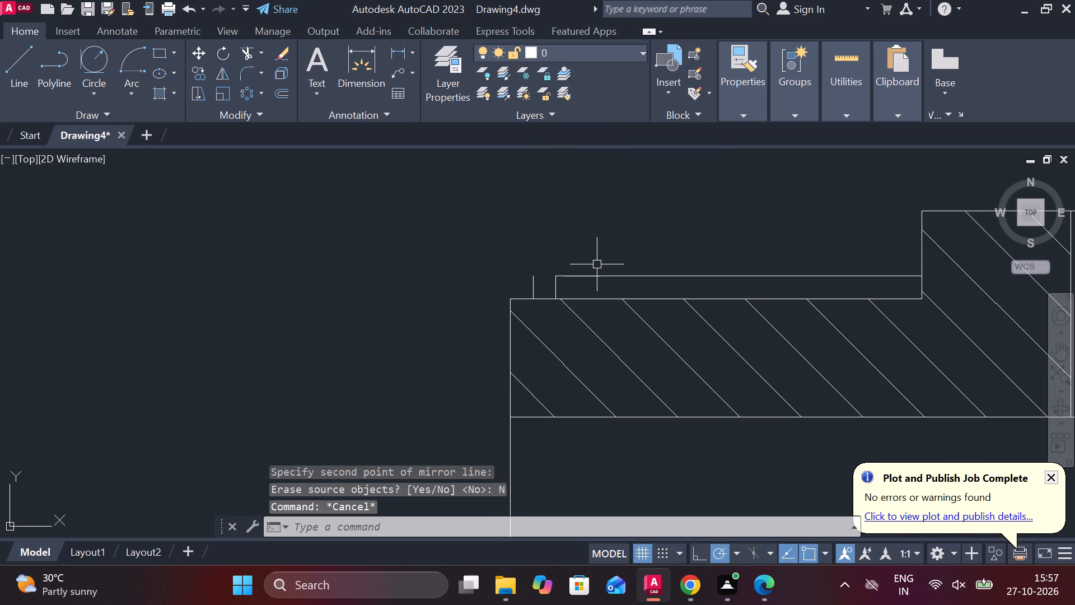
Extend the narrow section's upper outer line to the mirrored short vertical line.
text(EX)
key(space)
click(595, 277)
key(Escape)
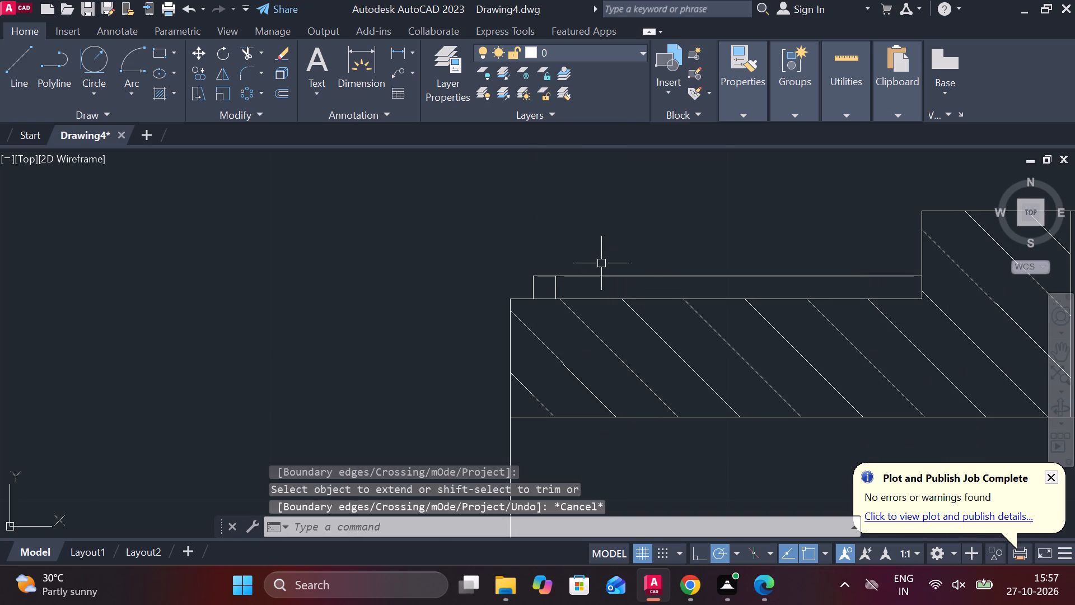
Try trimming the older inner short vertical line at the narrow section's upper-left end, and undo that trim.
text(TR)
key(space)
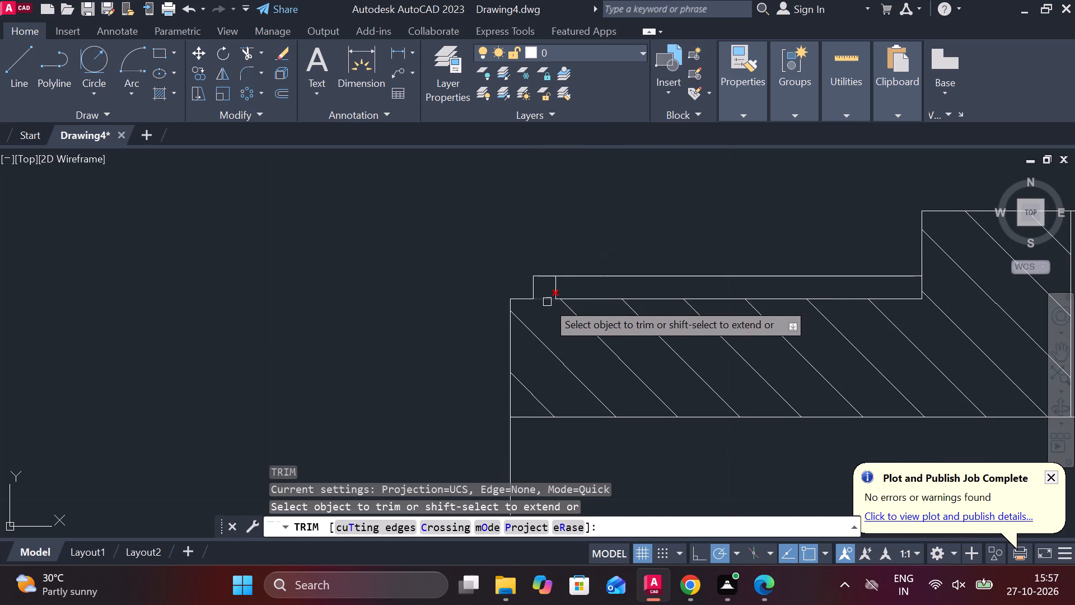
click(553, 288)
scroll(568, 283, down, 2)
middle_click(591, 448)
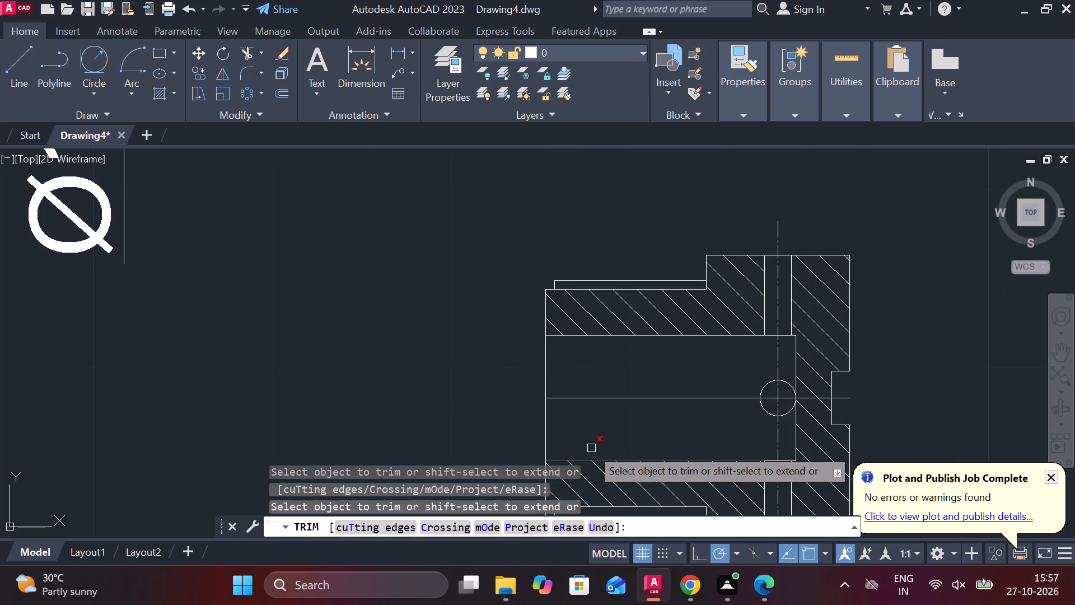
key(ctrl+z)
Trim away the narrow section's lower-left corner outside the offset line, removing its end edge and outer line piece.
middle_drag(618, 426, 550, 142)
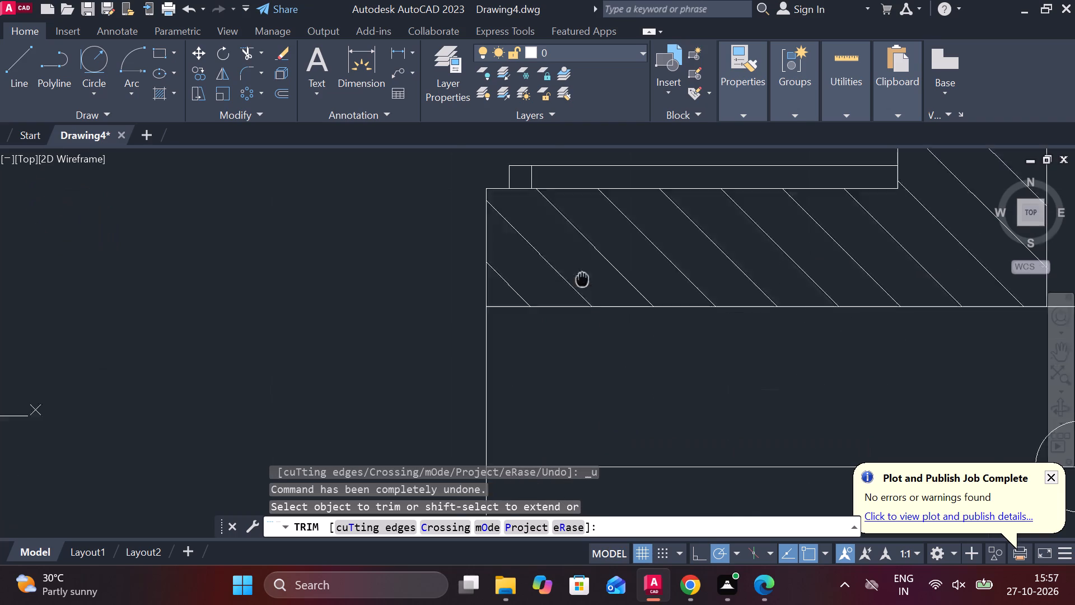
middle_drag(550, 142, 544, 0)
click(435, 427)
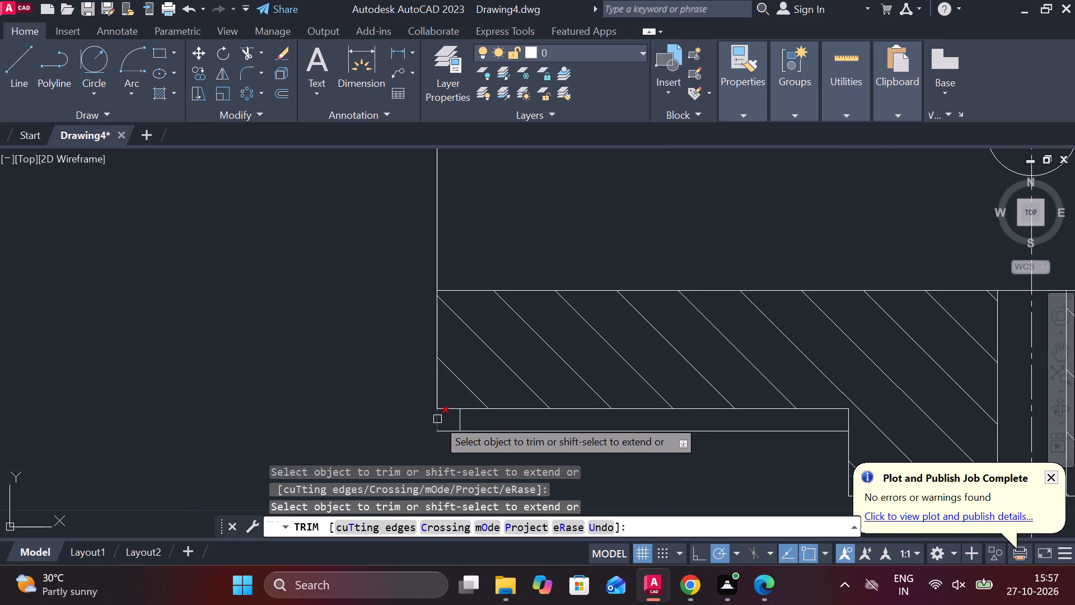
click(437, 419)
click(441, 430)
Trim away the older inner short vertical line at the narrow section's upper-left end.
scroll(351, 282, down, 2)
middle_drag(344, 245, 376, 380)
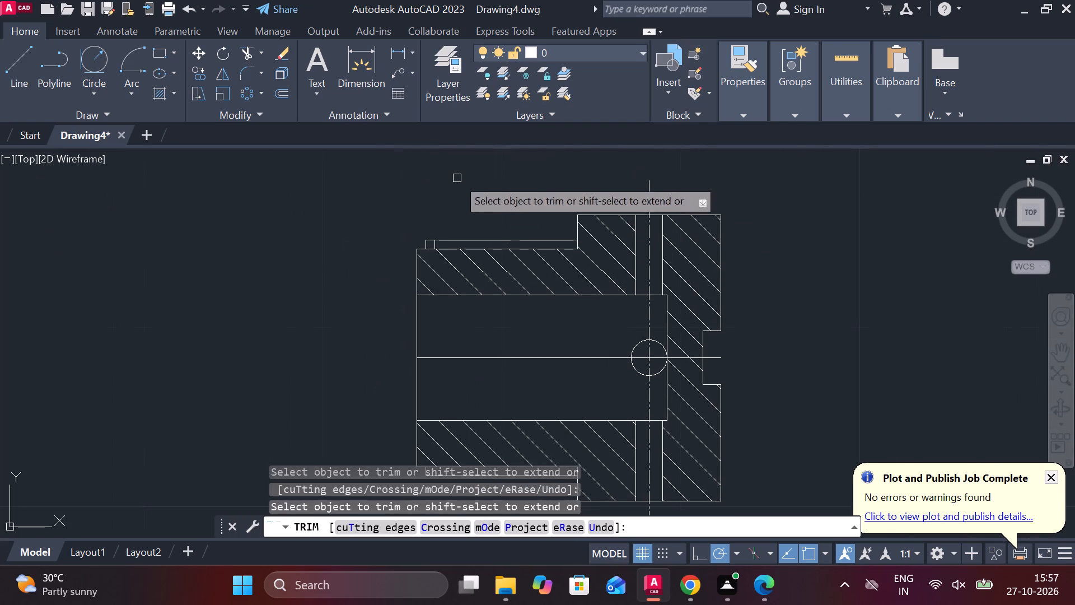
scroll(444, 237, up, 3)
click(405, 260)
scroll(464, 219, down, 4)
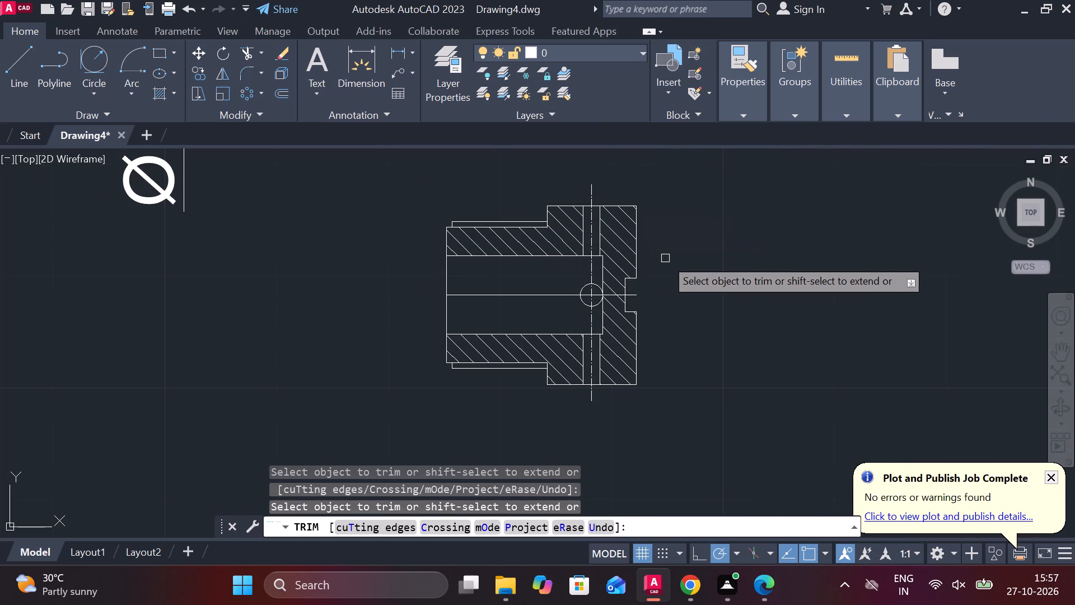
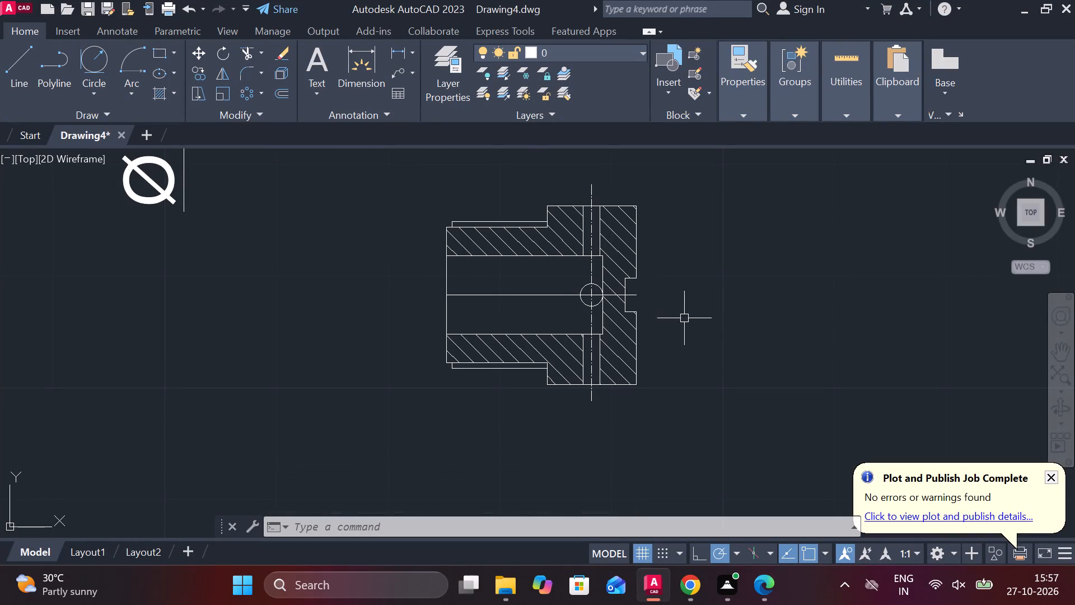
Copy the annotated ring 9 views and place the copy beside the undimensioned duplicate of part 7.
scroll(534, 162, down, 3)
middle_drag(608, 238, 661, 359)
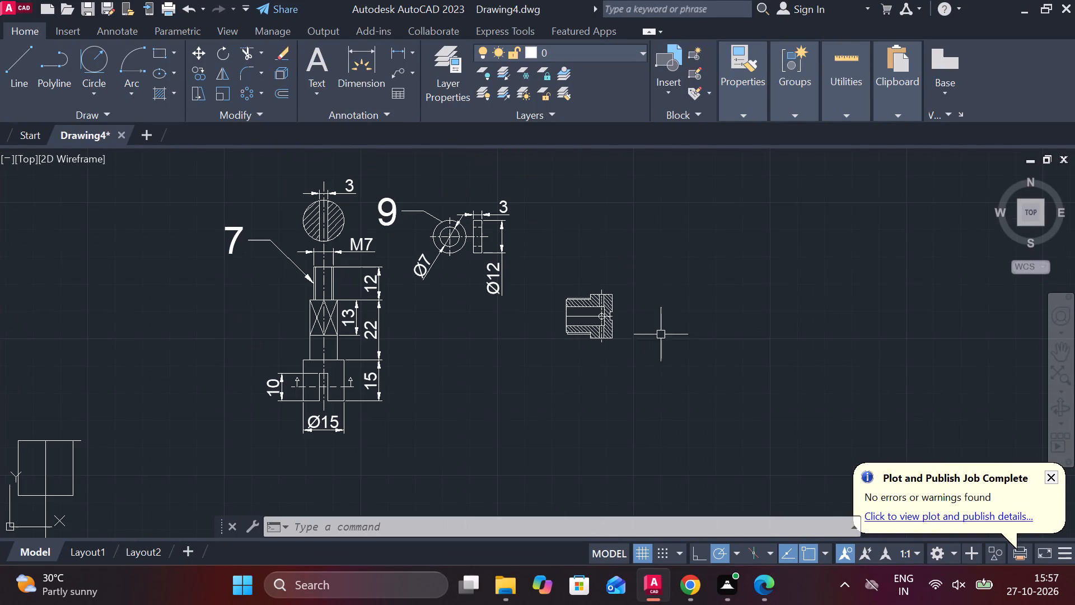
scroll(524, 252, up, 1)
scroll(516, 269, down, 2)
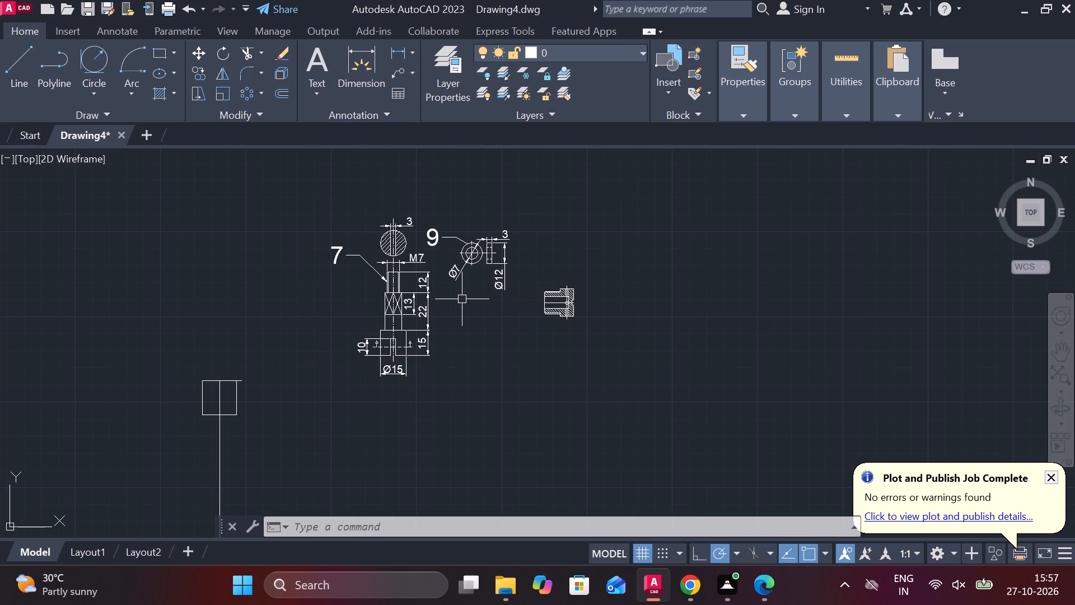
scroll(466, 294, down, 2)
middle_drag(320, 294, 569, 285)
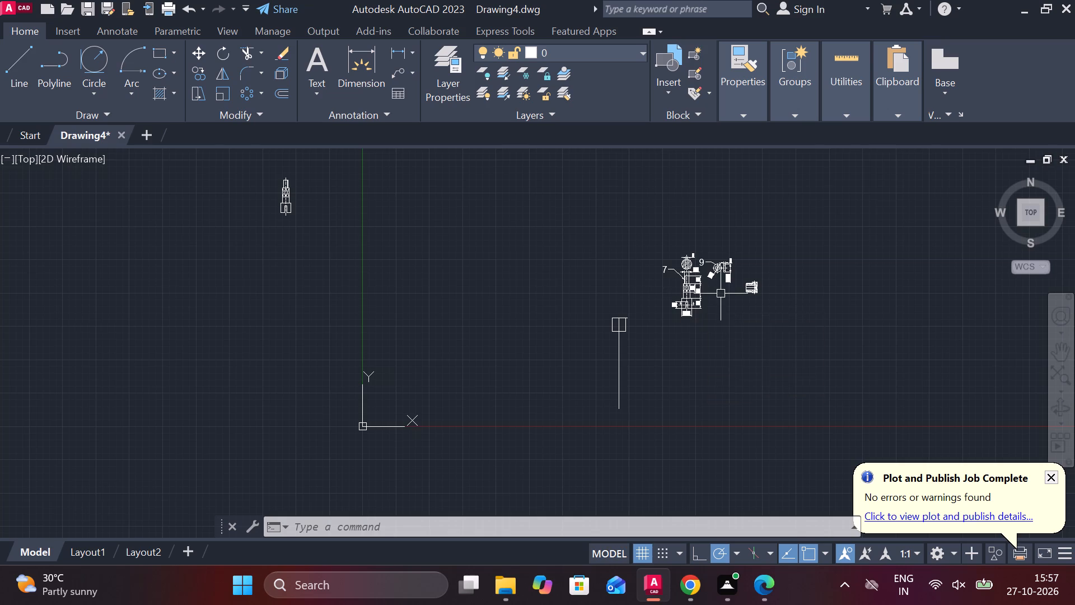
scroll(721, 294, up, 4)
middle_drag(732, 291, 674, 459)
scroll(694, 337, up, 2)
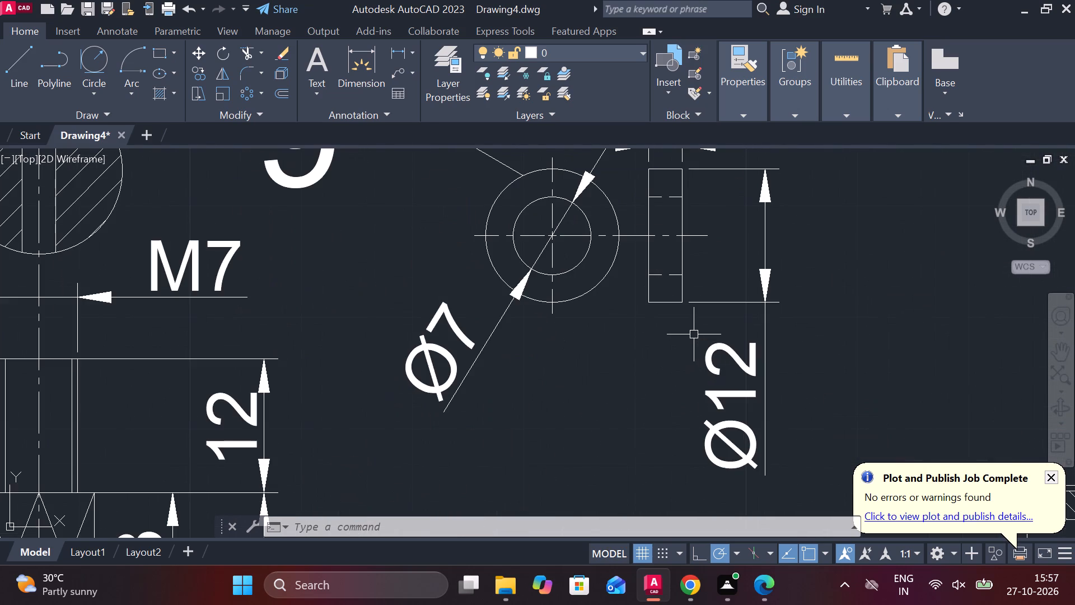
scroll(694, 333, down, 1)
scroll(649, 283, down, 2)
click(713, 328)
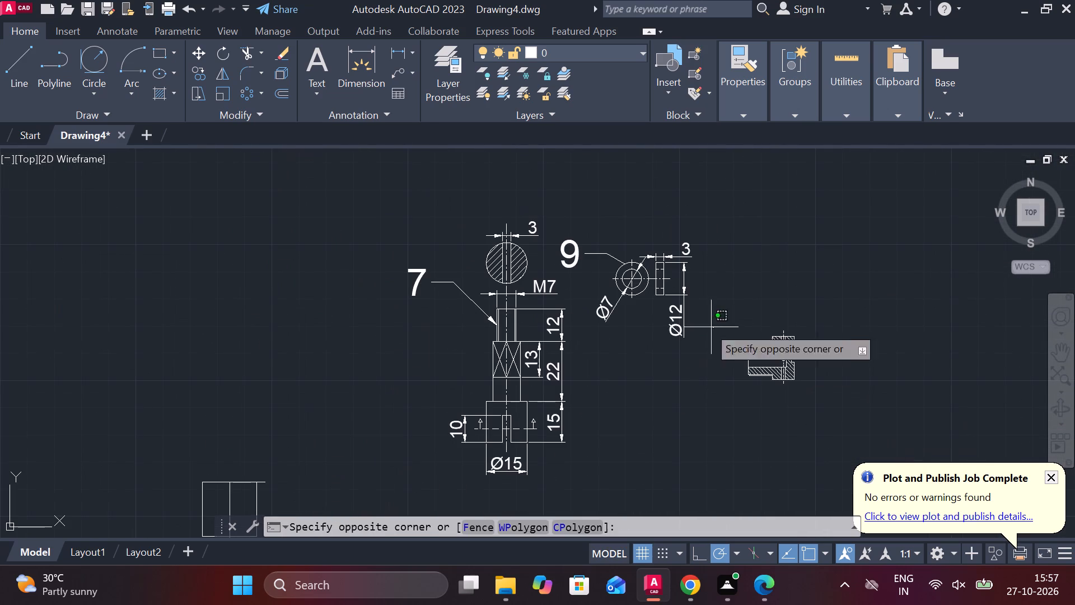
click(590, 245)
text(CO)
key(Return)
double_click(705, 250)
scroll(705, 250, down, 3)
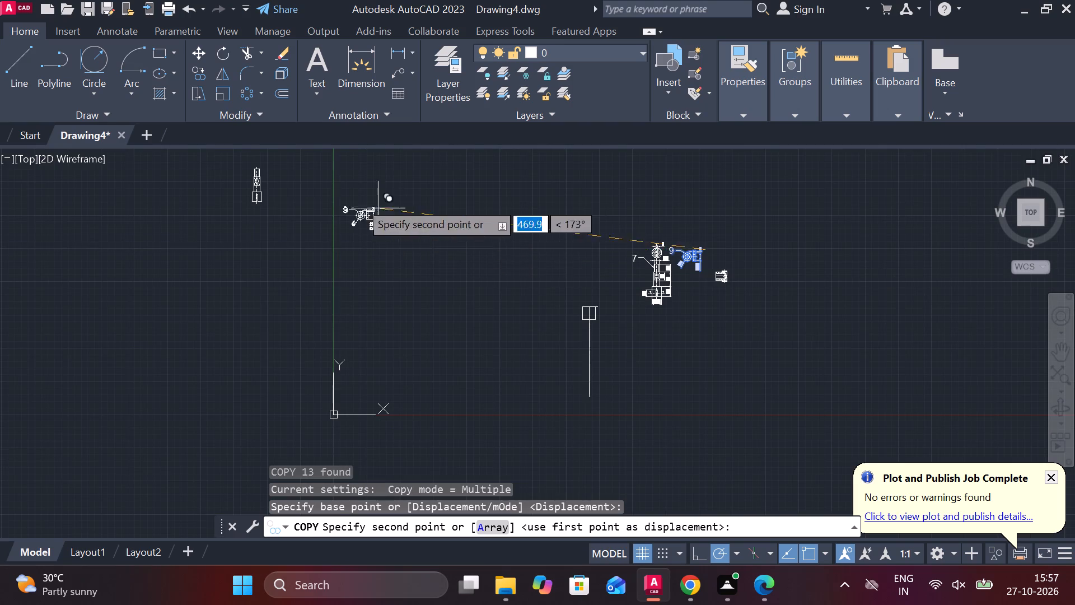
middle_drag(326, 185, 435, 255)
scroll(407, 229, up, 4)
click(436, 278)
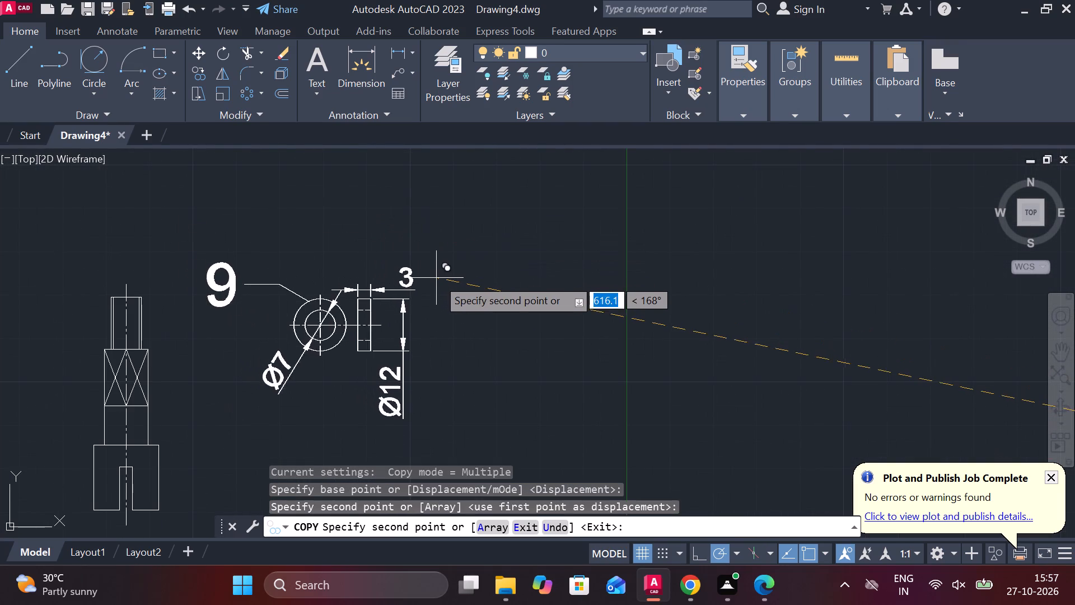
scroll(443, 276, down, 3)
key(Escape)
scroll(426, 283, up, 3)
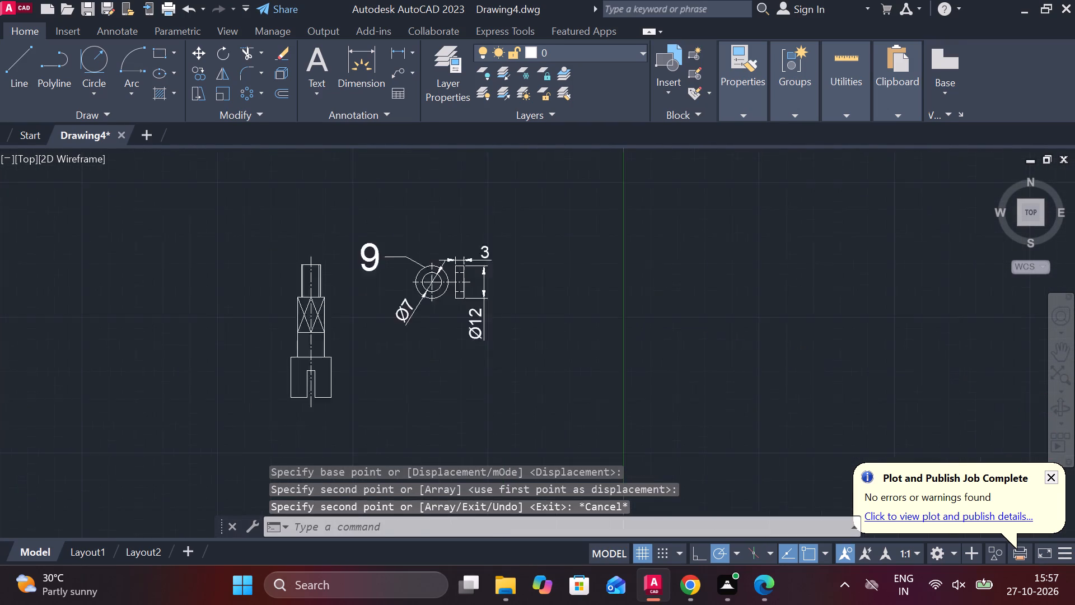
Erase the round front view and its Ø7 dimension from the copied ring 9.
click(442, 313)
double_click(429, 268)
text(E)
key(space)
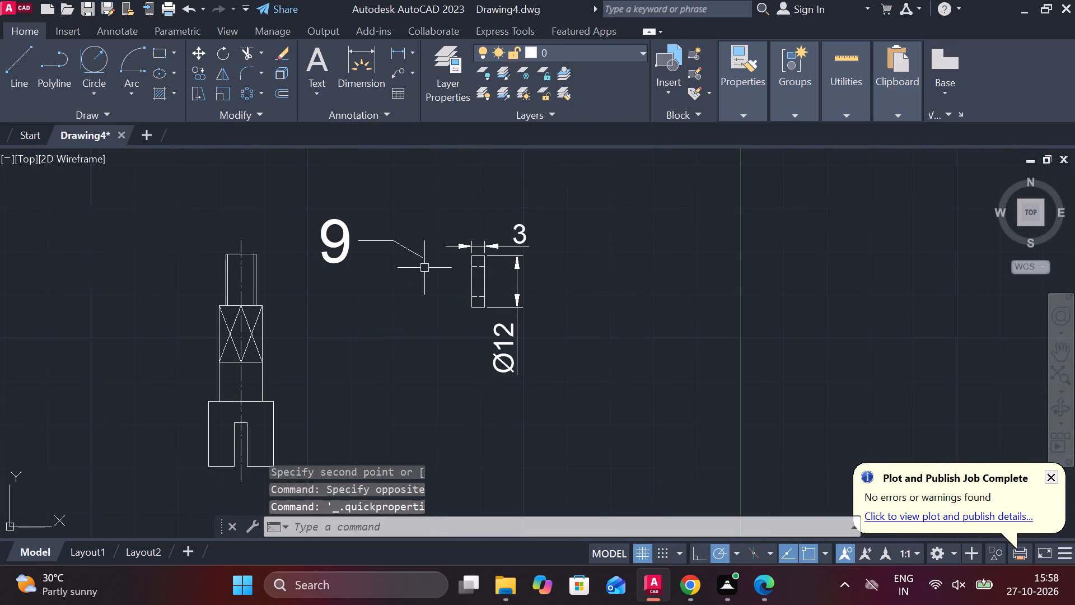
scroll(565, 299, down, 2)
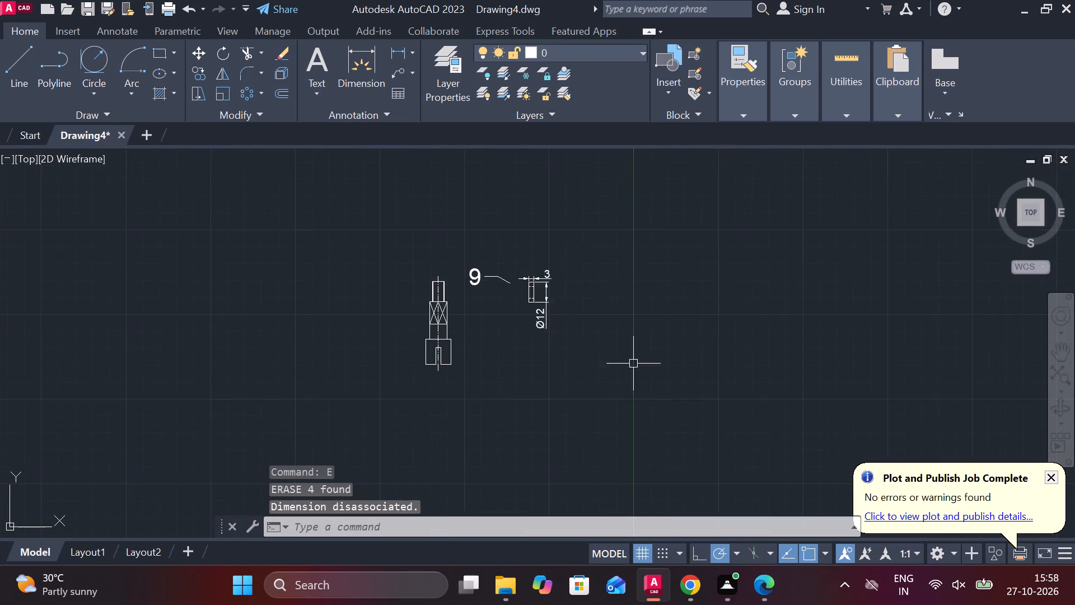
Copy the whole hatched stepped part and place the copy near the duplicates of part 7 and ring 9.
middle_drag(633, 365, 355, 278)
scroll(530, 285, down, 2)
middle_drag(604, 383, 326, 343)
scroll(566, 329, up, 2)
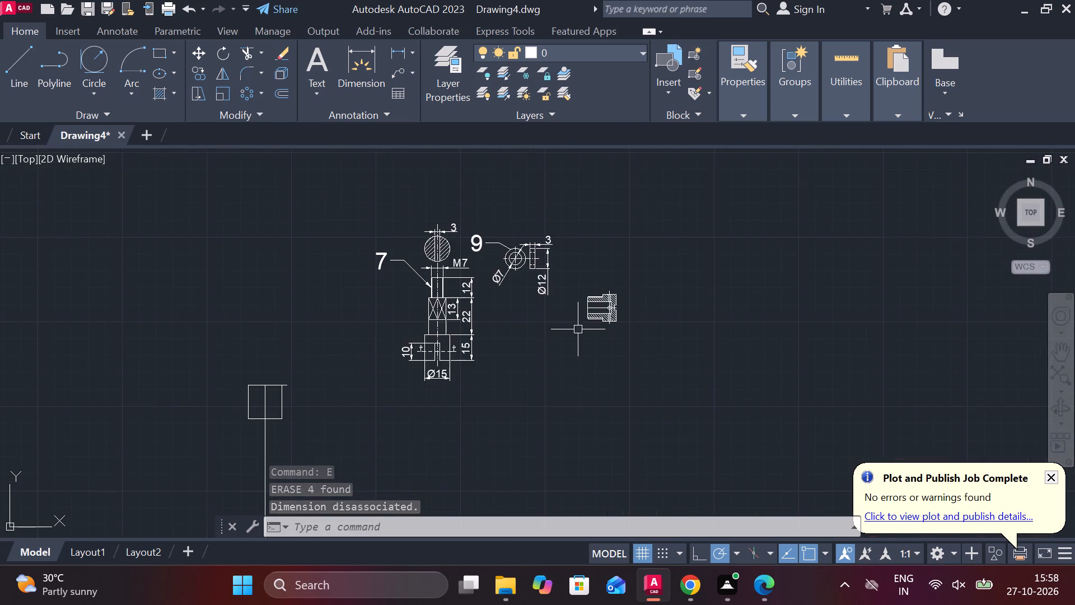
scroll(625, 314, up, 2)
middle_click(625, 314)
middle_drag(606, 312, 526, 335)
scroll(498, 314, up, 1)
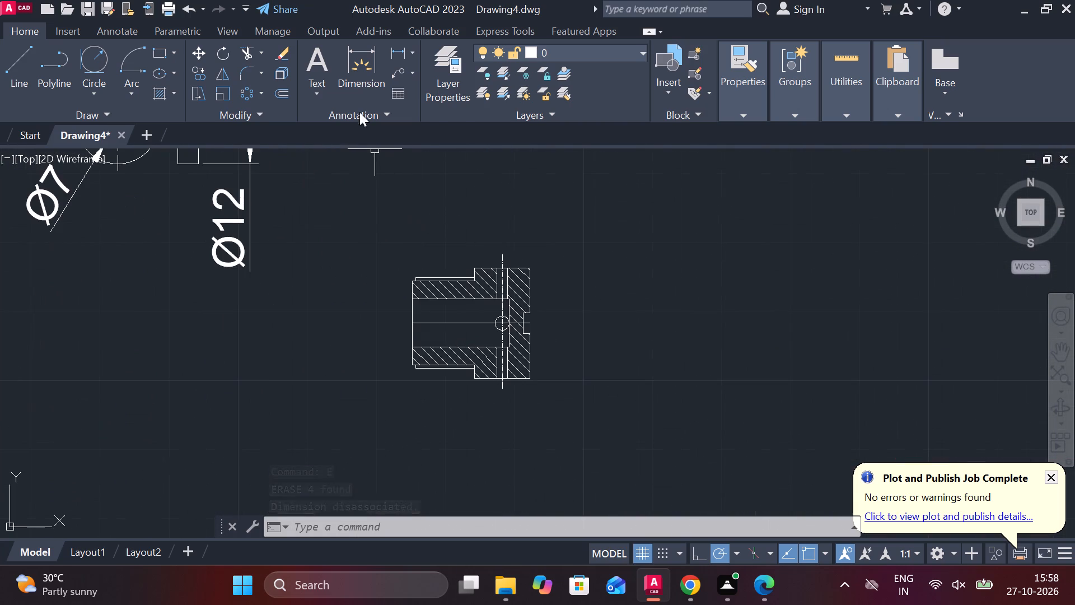
click(396, 53)
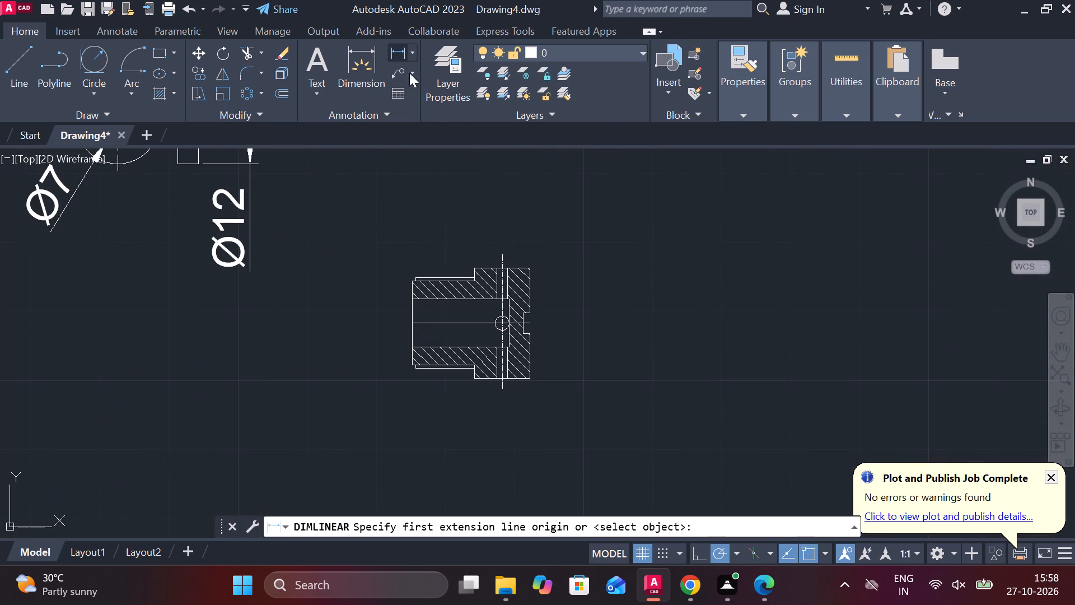
key(Escape)
drag(391, 235, 391, 242)
click(600, 419)
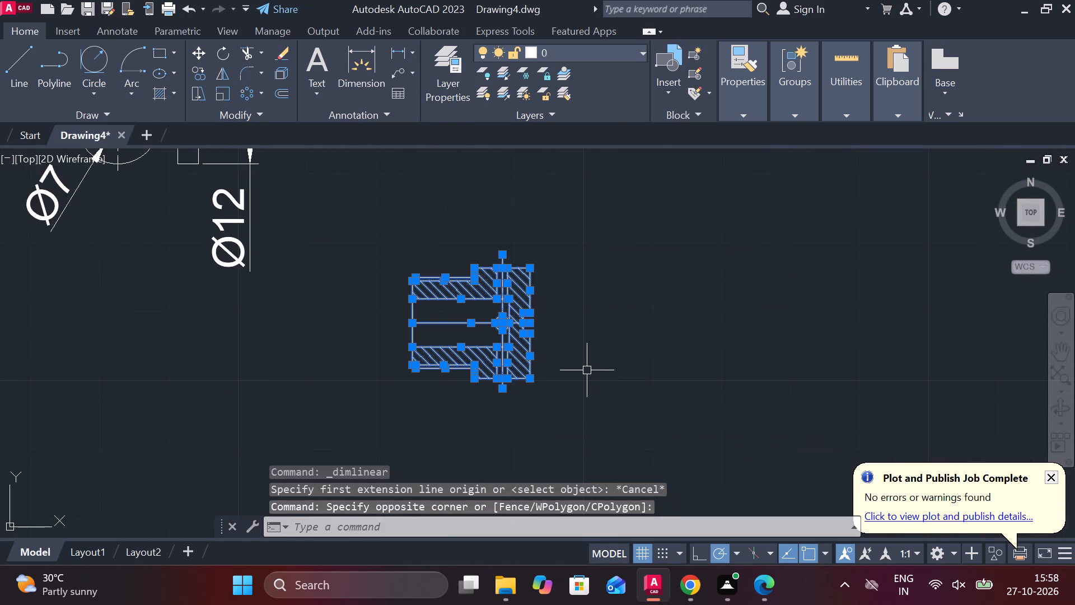
text(CO)
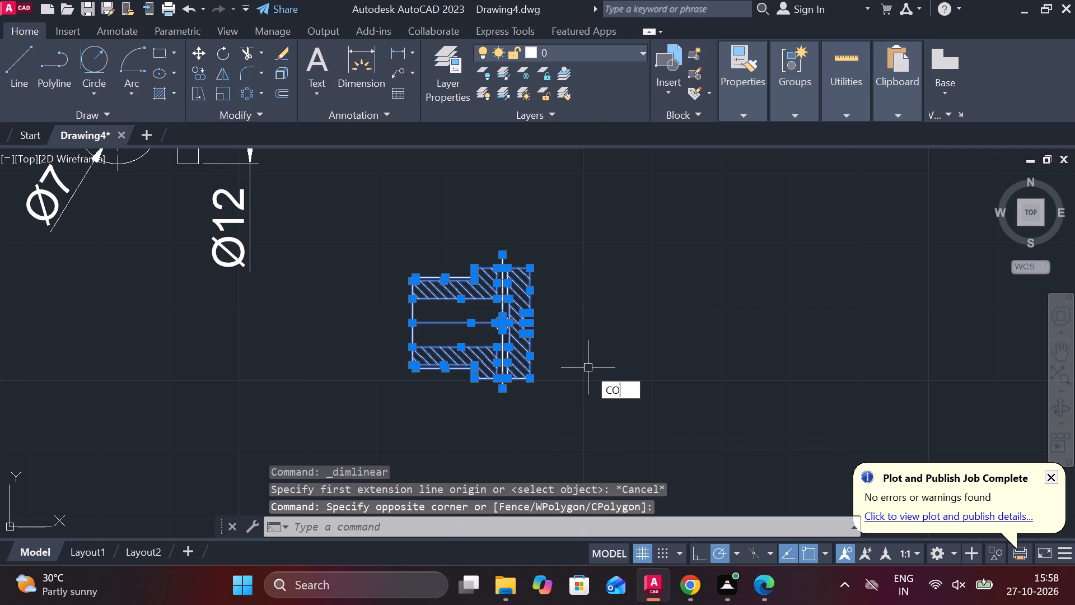
key(Return)
double_click(588, 367)
scroll(595, 366, down, 4)
middle_drag(276, 329, 362, 351)
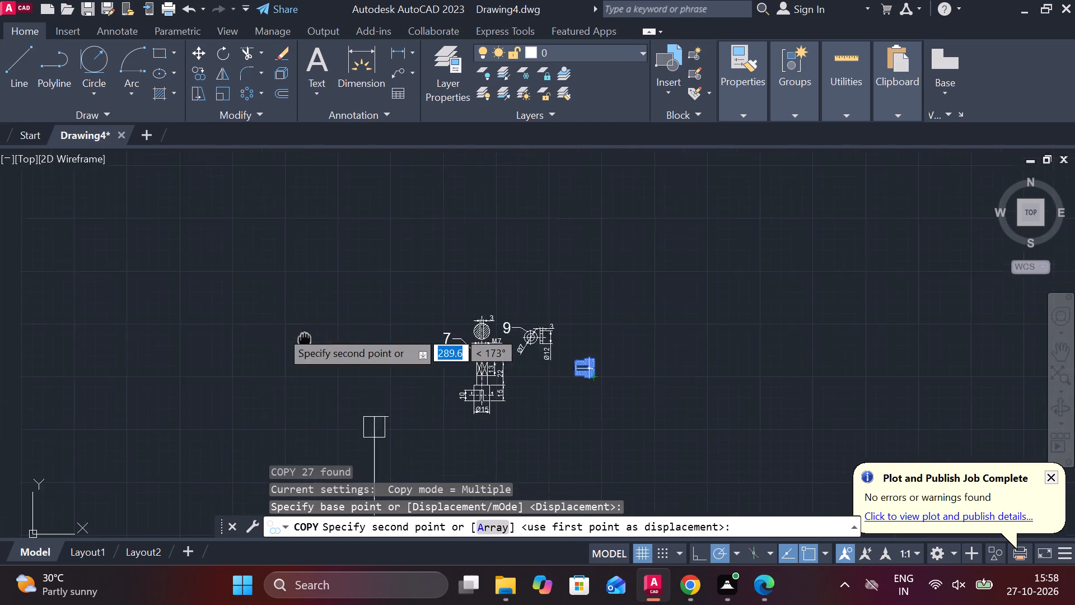
middle_drag(362, 351, 576, 340)
middle_drag(270, 313, 292, 329)
scroll(292, 329, down, 2)
scroll(301, 327, up, 2)
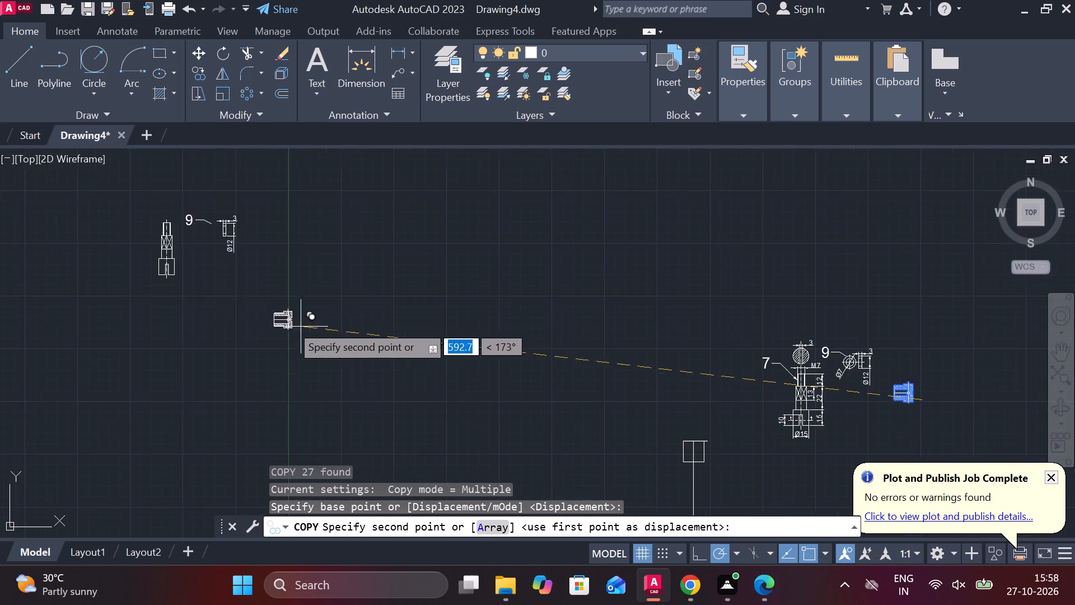
middle_drag(249, 307, 488, 382)
scroll(475, 370, up, 3)
double_click(474, 360)
key(Escape)
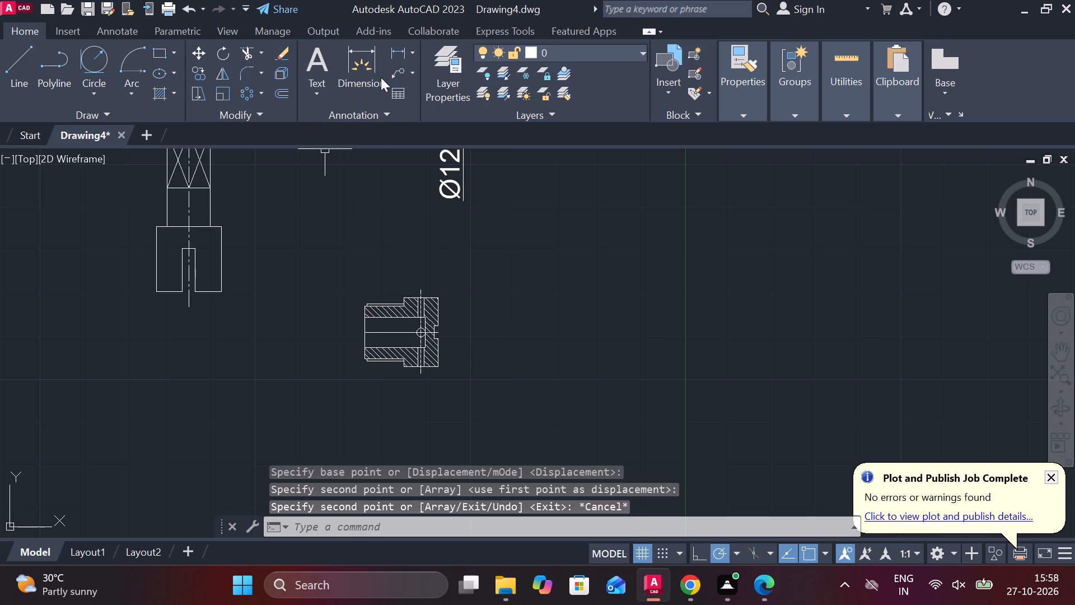
Add a multileader with the number 10 beside the upper end of the copied stepped part's wide section.
click(395, 70)
click(454, 312)
click(468, 292)
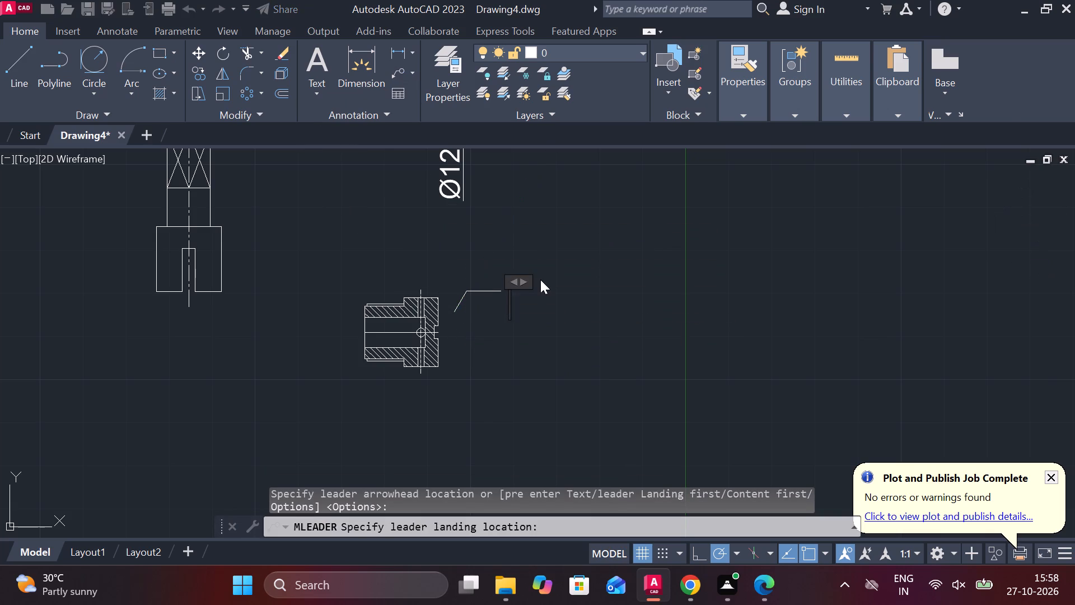
text(10)
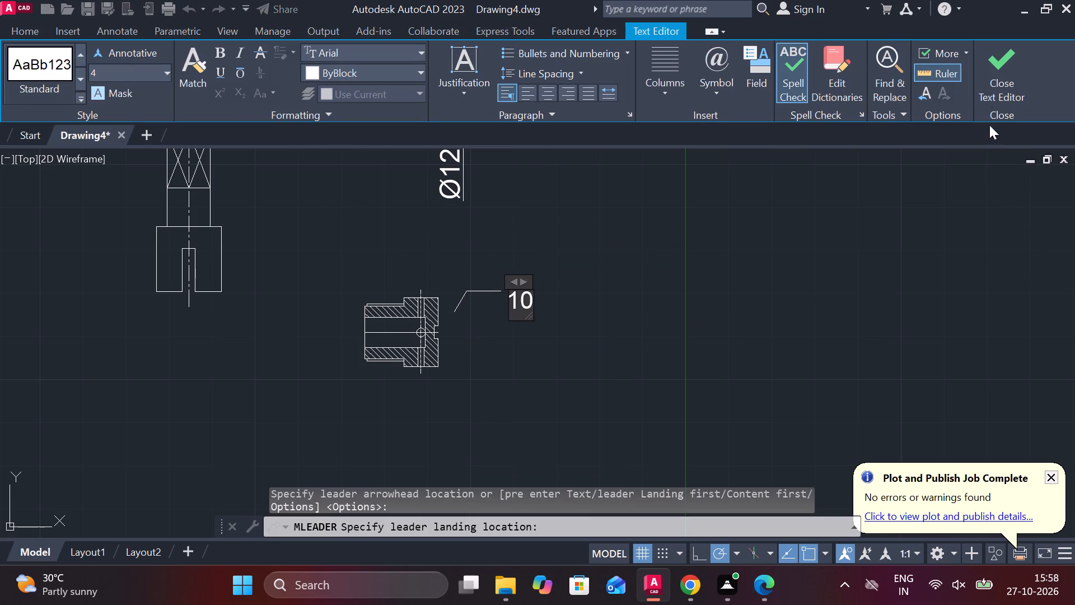
click(994, 96)
Add a horizontal linear dimension for the original stepped part's overall length, placed above the view.
scroll(746, 354, down, 4)
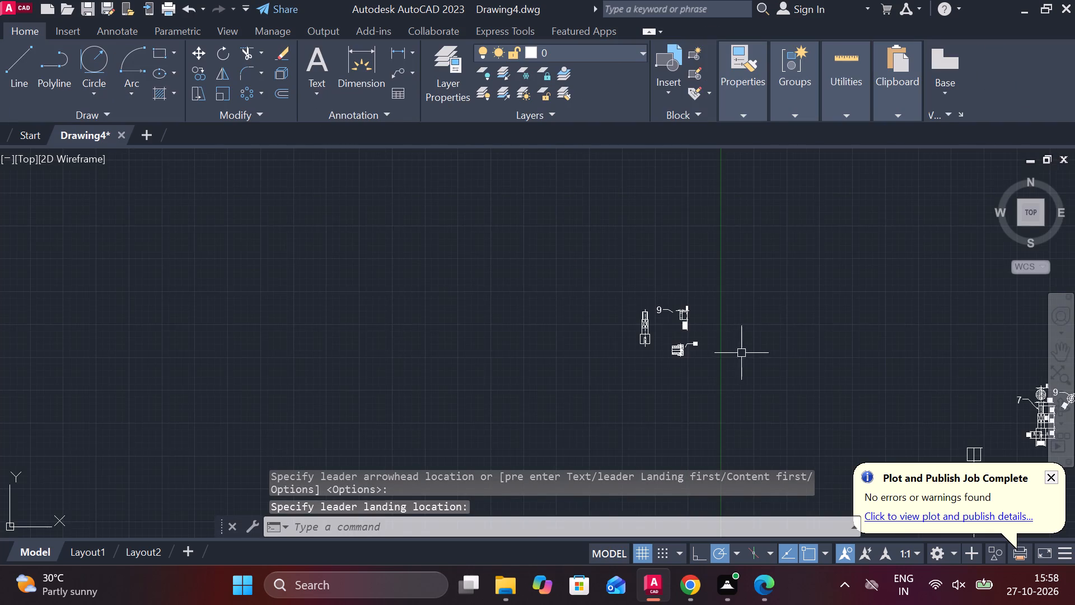
middle_drag(741, 353, 217, 305)
scroll(593, 376, up, 5)
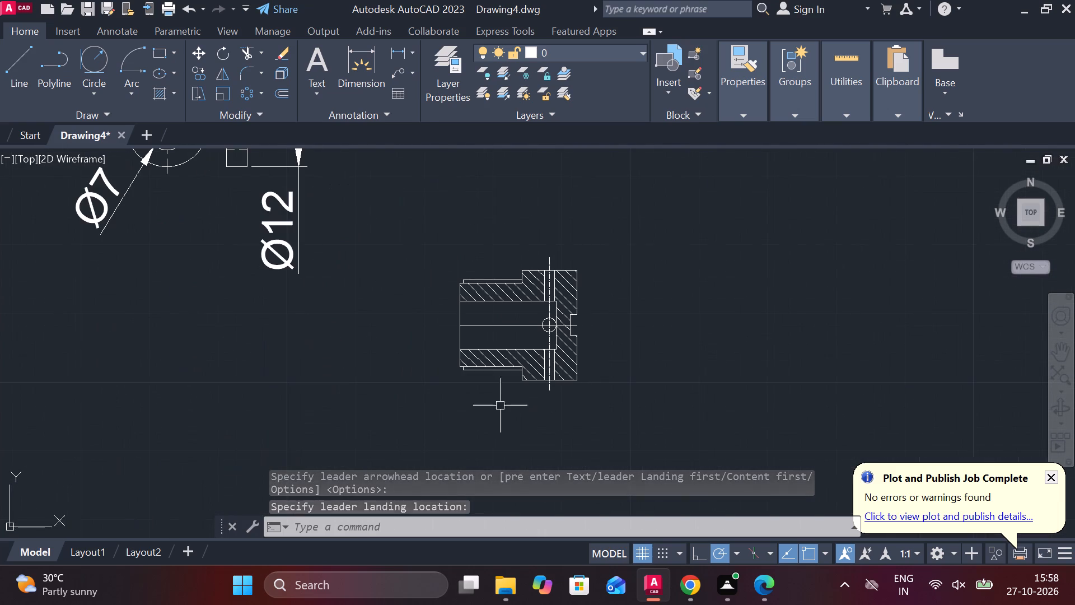
middle_drag(634, 332, 574, 310)
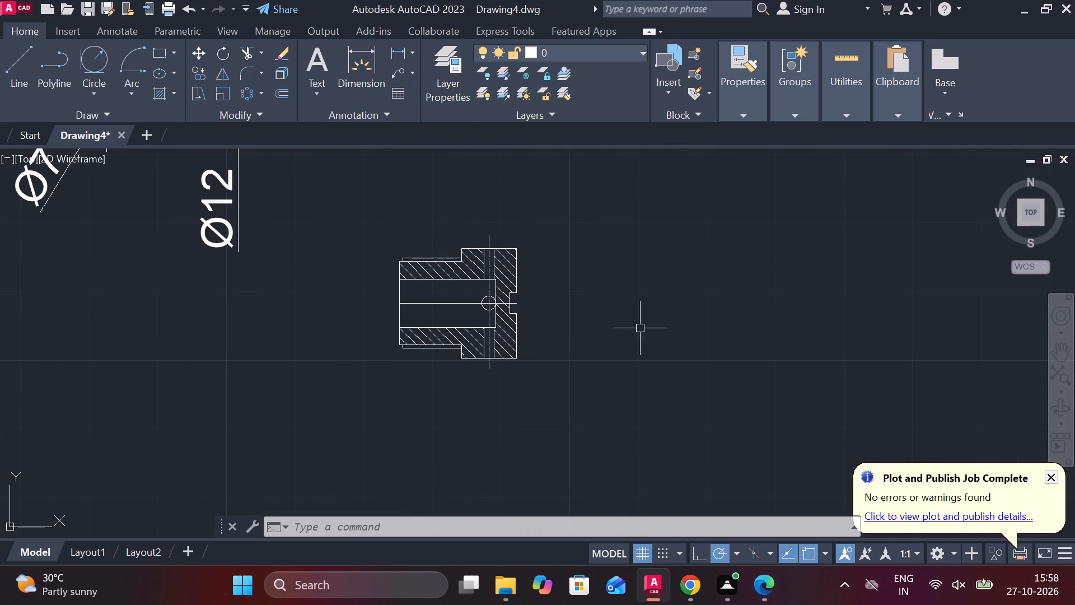
click(398, 53)
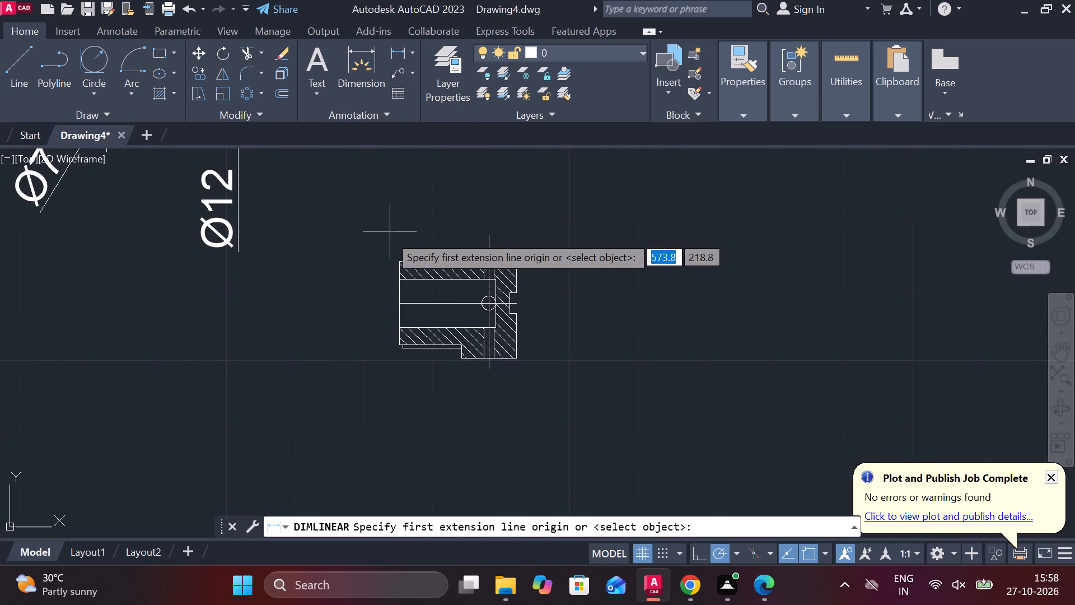
scroll(400, 250, up, 2)
click(391, 277)
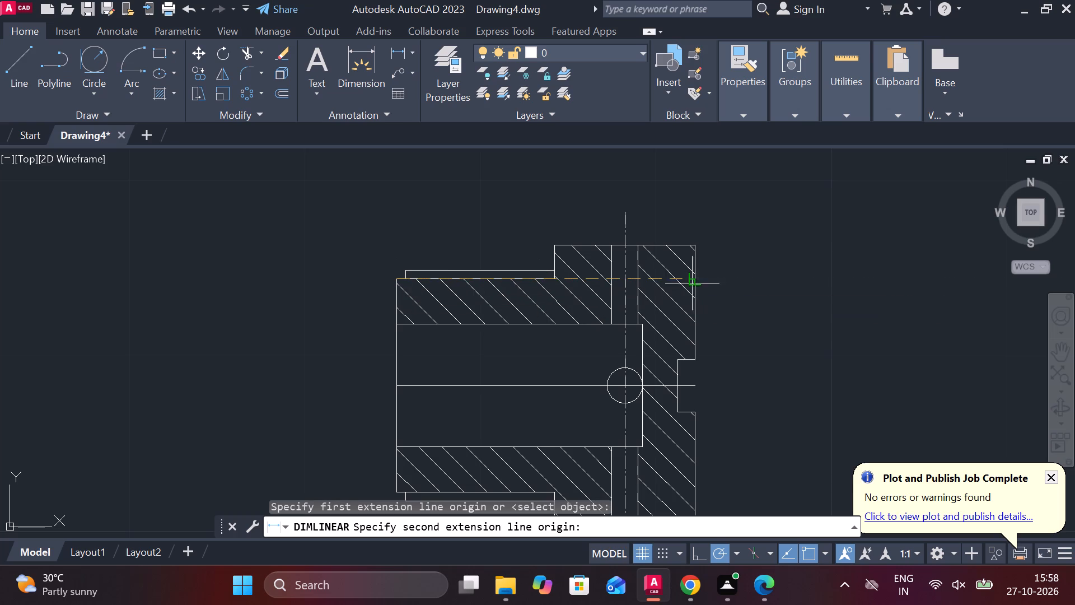
click(692, 283)
scroll(628, 237, down, 1)
middle_drag(627, 237, 566, 278)
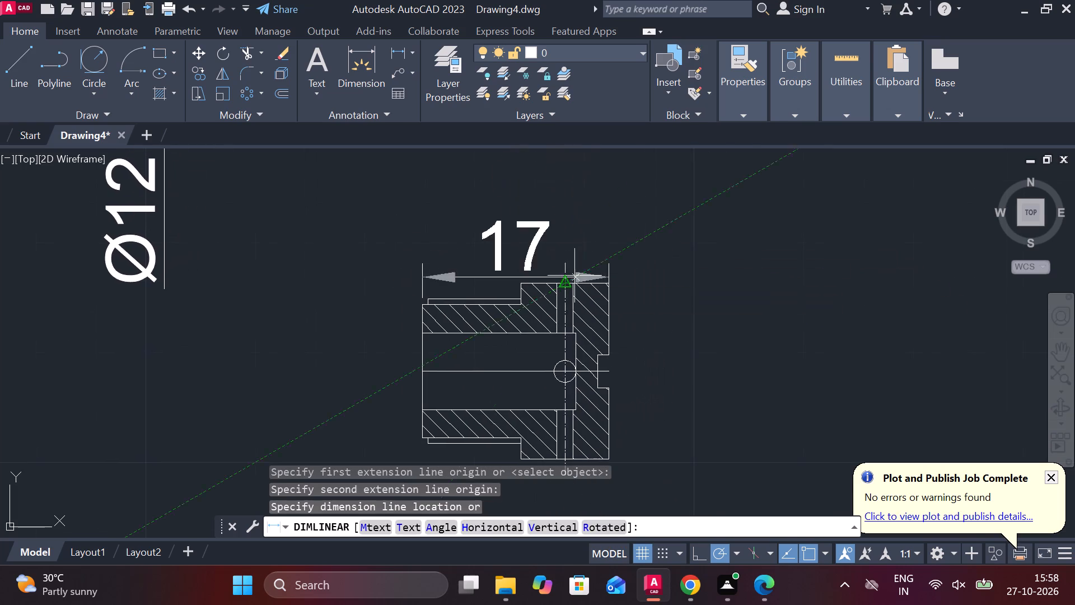
click(559, 198)
Add a horizontal linear dimension for the narrow section's length, placed below the overall length dimension.
key(space)
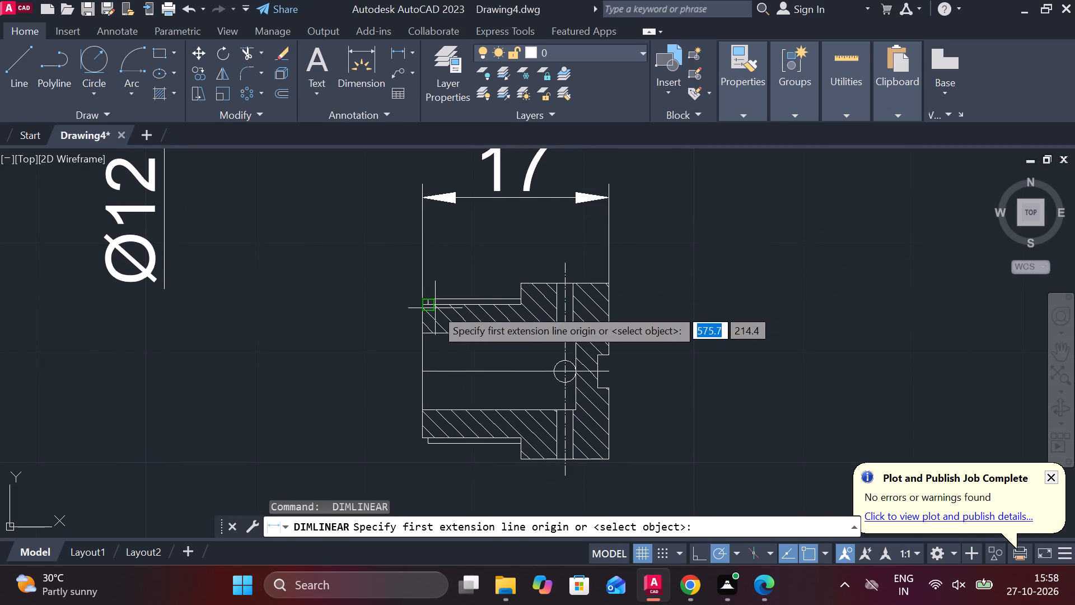
scroll(422, 328, up, 1)
click(426, 237)
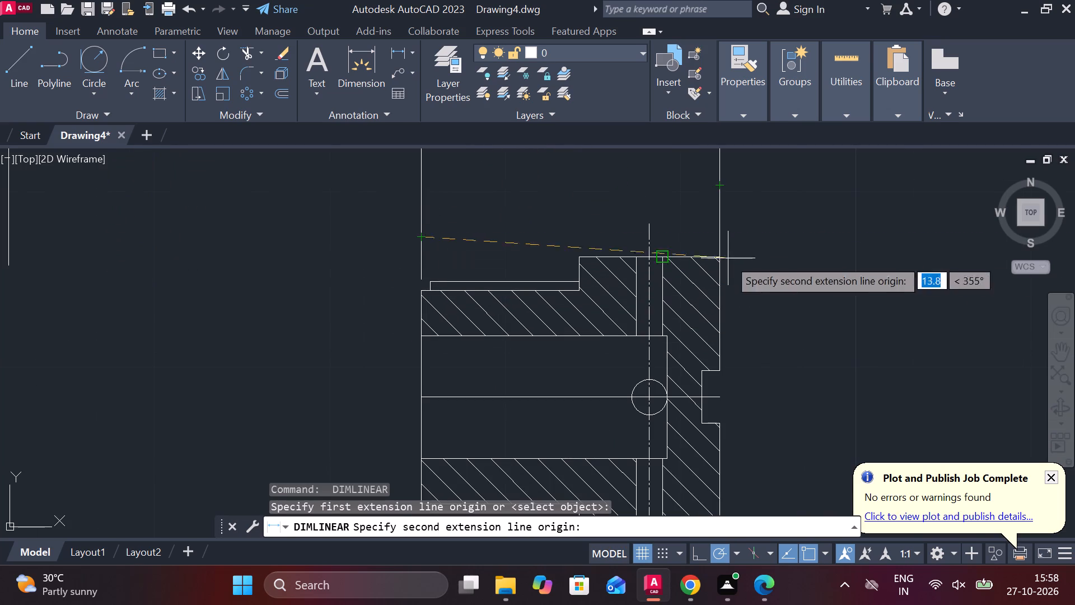
click(577, 263)
middle_drag(534, 200, 528, 292)
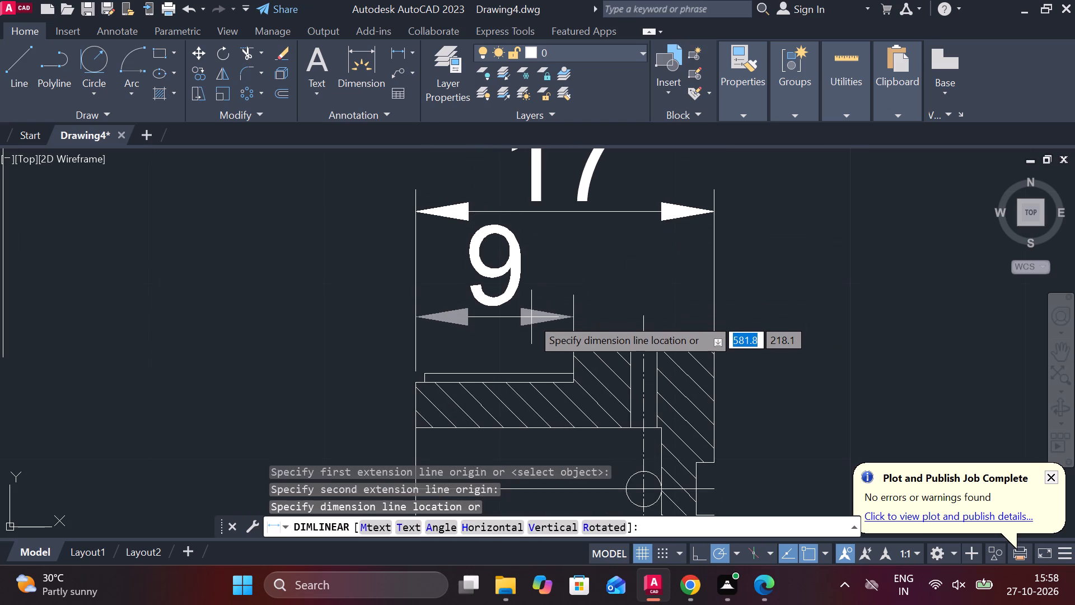
click(531, 318)
Move the overall length dimension farther above the stepped part.
click(572, 212)
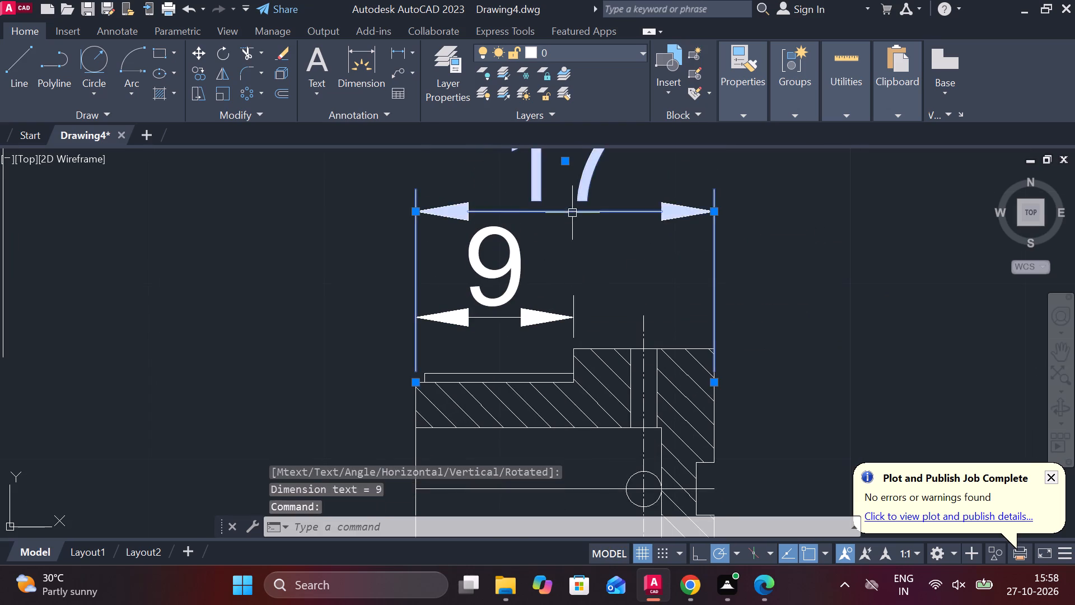
middle_drag(583, 226, 550, 342)
click(533, 276)
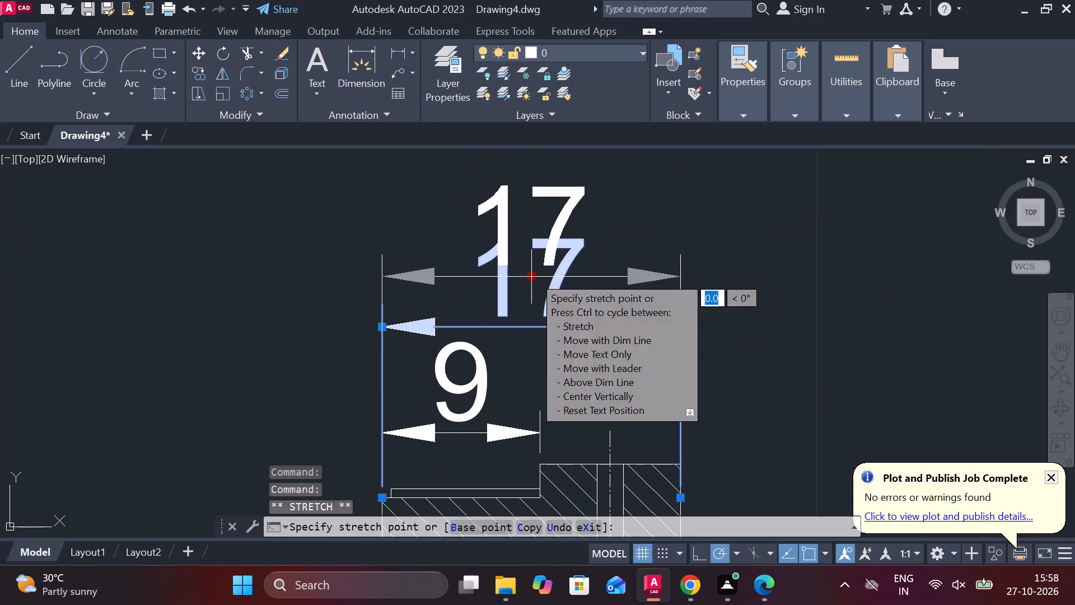
click(537, 253)
middle_drag(557, 349, 566, 291)
key(Escape)
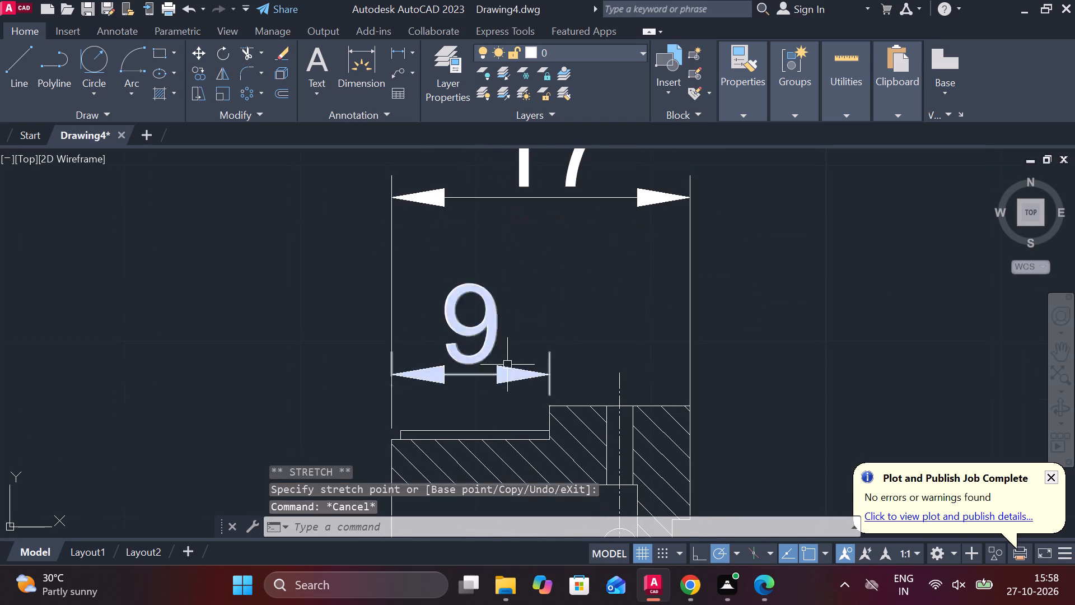
Move the narrow section's length dimension higher, keeping it below the overall length dimension.
click(507, 365)
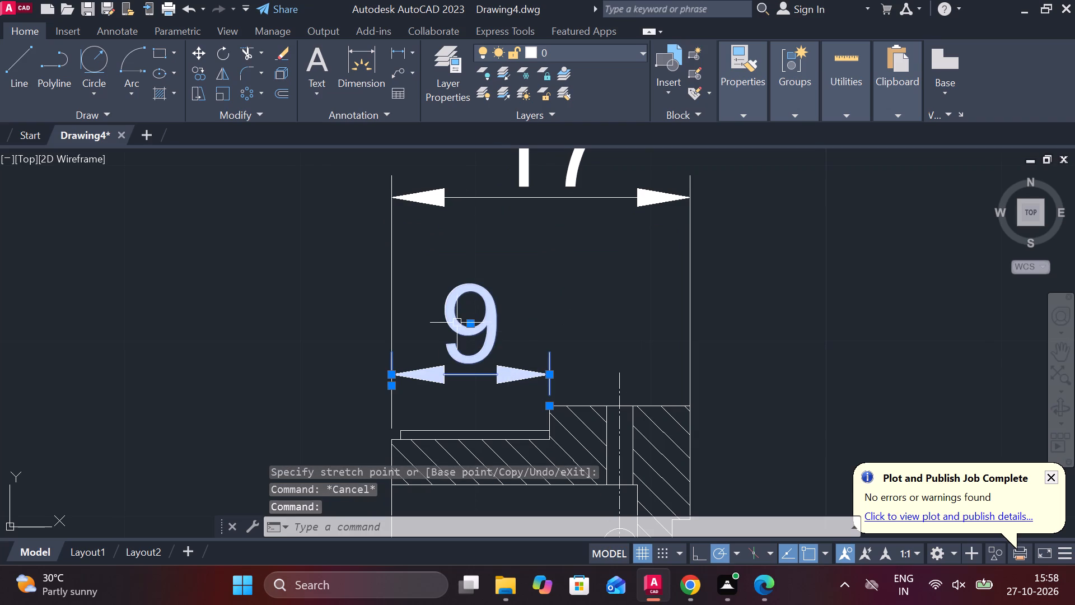
click(469, 323)
click(469, 310)
key(Escape)
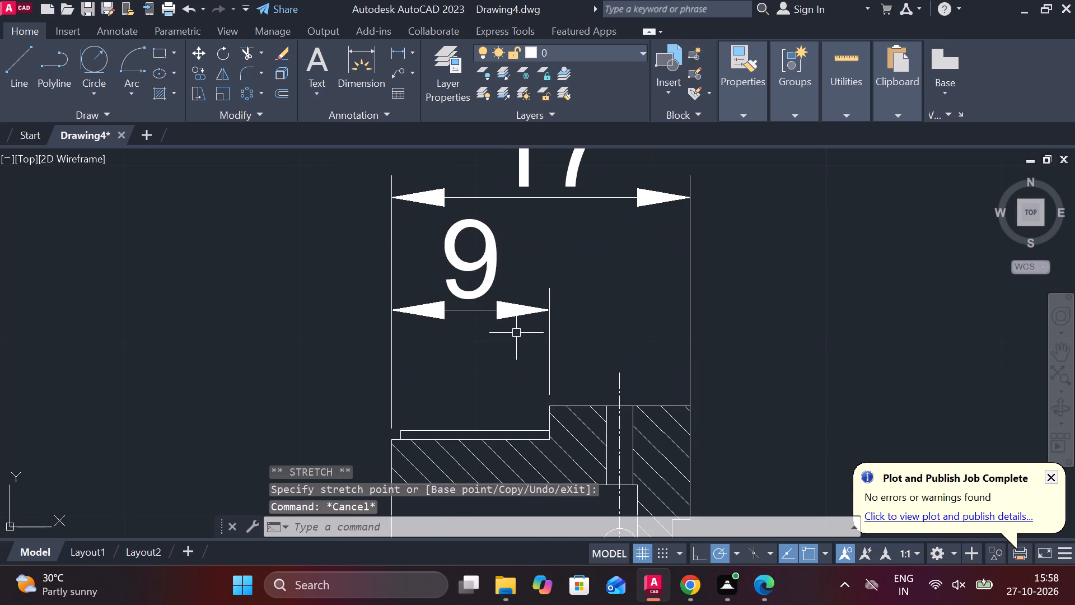
Add a horizontal linear dimension for the vertical cross hole's width above the stepped part, aligned with the narrow section's length dimension.
scroll(516, 333, down, 1)
middle_drag(517, 341, 467, 276)
scroll(522, 338, up, 1)
key(space)
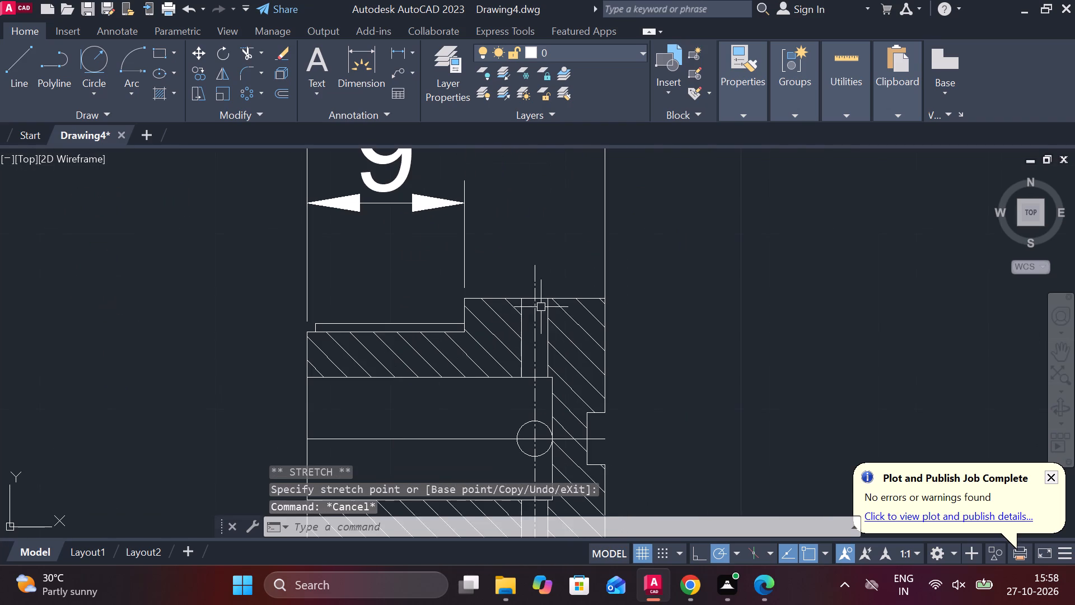
click(522, 297)
click(554, 300)
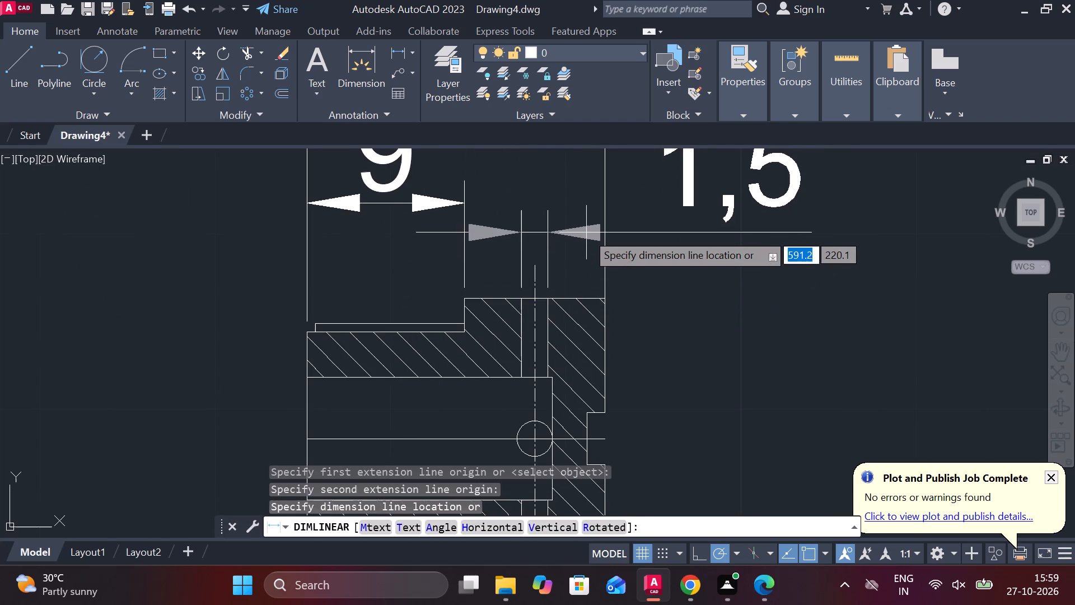
click(461, 203)
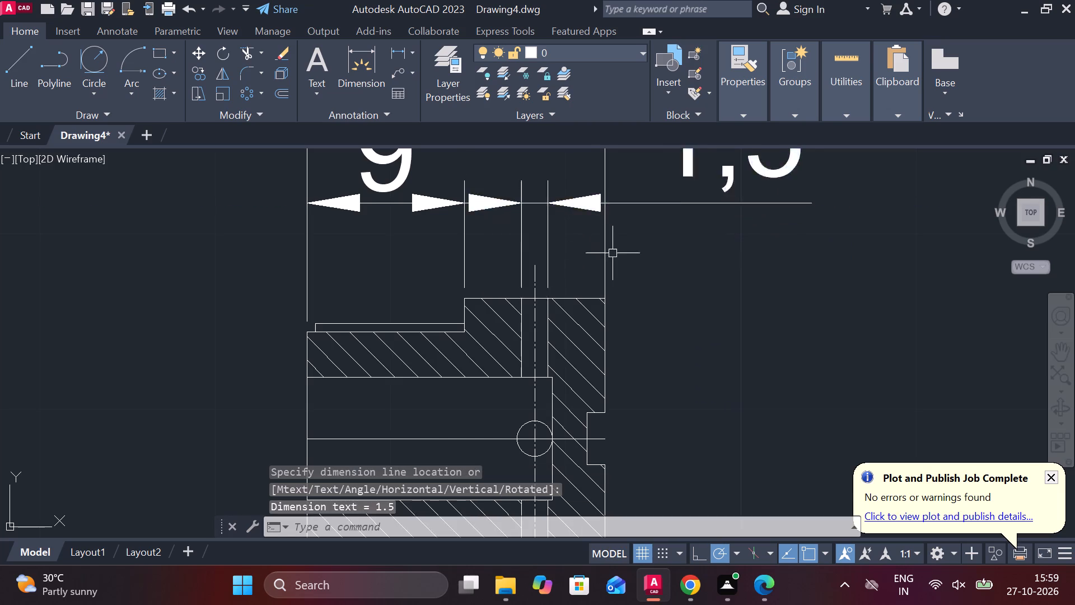
Add a vertical linear dimension for the height of the small slot in the stepped part's closed end face, placed outside the part.
scroll(614, 261, down, 1)
middle_drag(662, 317, 632, 258)
middle_drag(655, 437, 619, 360)
key(space)
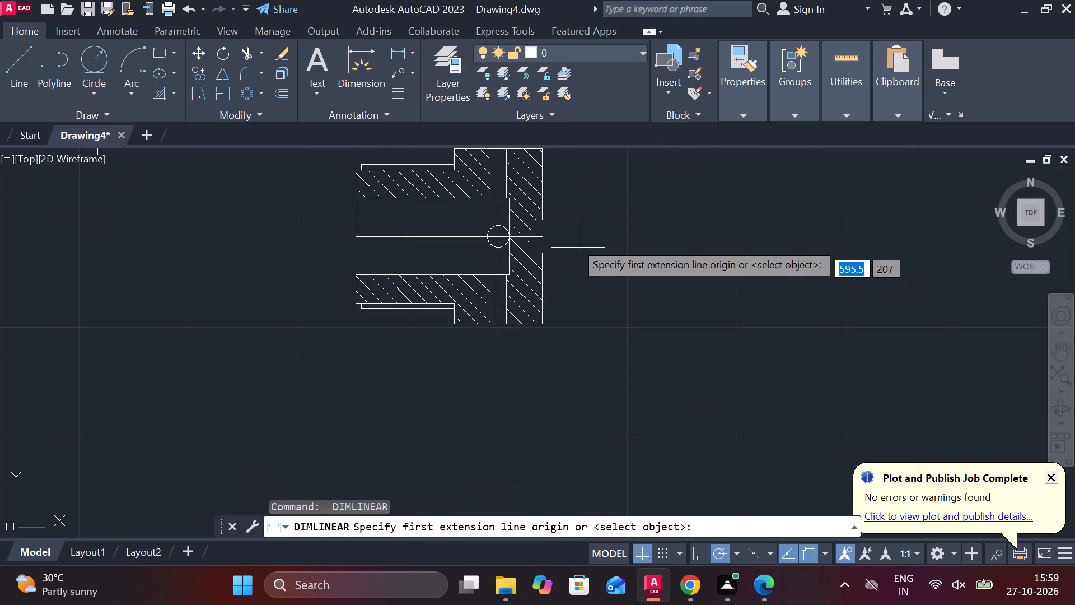
click(551, 219)
click(549, 248)
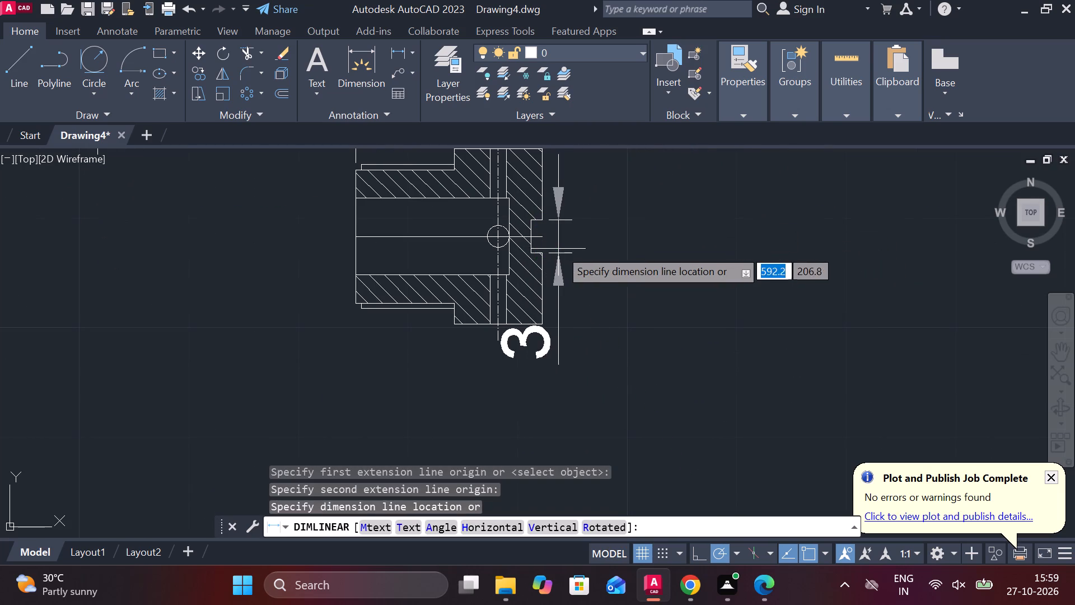
click(612, 251)
Add a vertical linear dimension for the stepped part's full height, placed outside the slot dimension.
middle_drag(636, 266, 604, 304)
key(space)
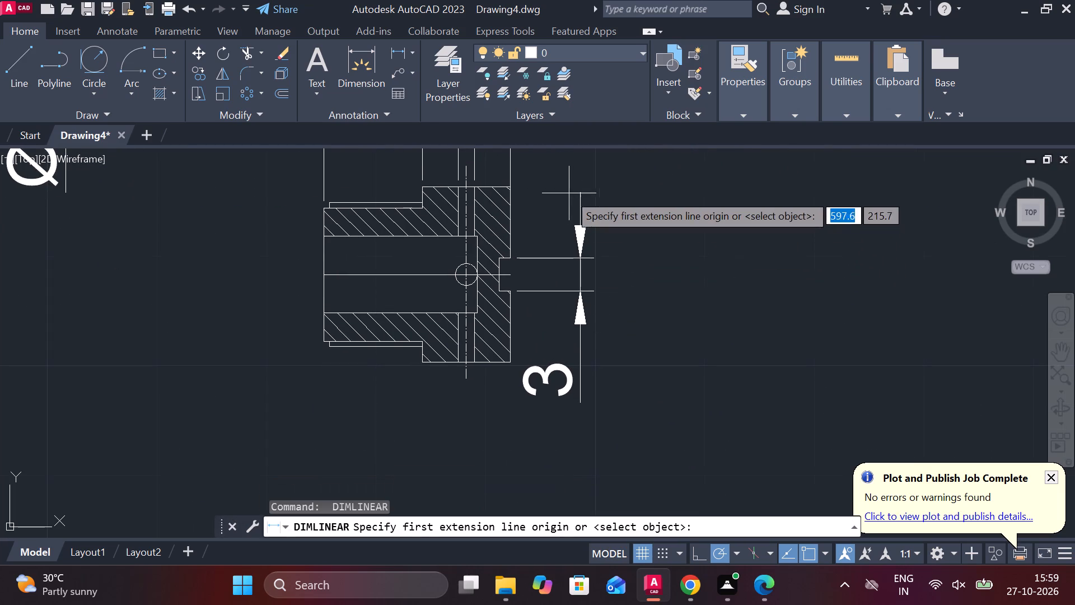
click(515, 189)
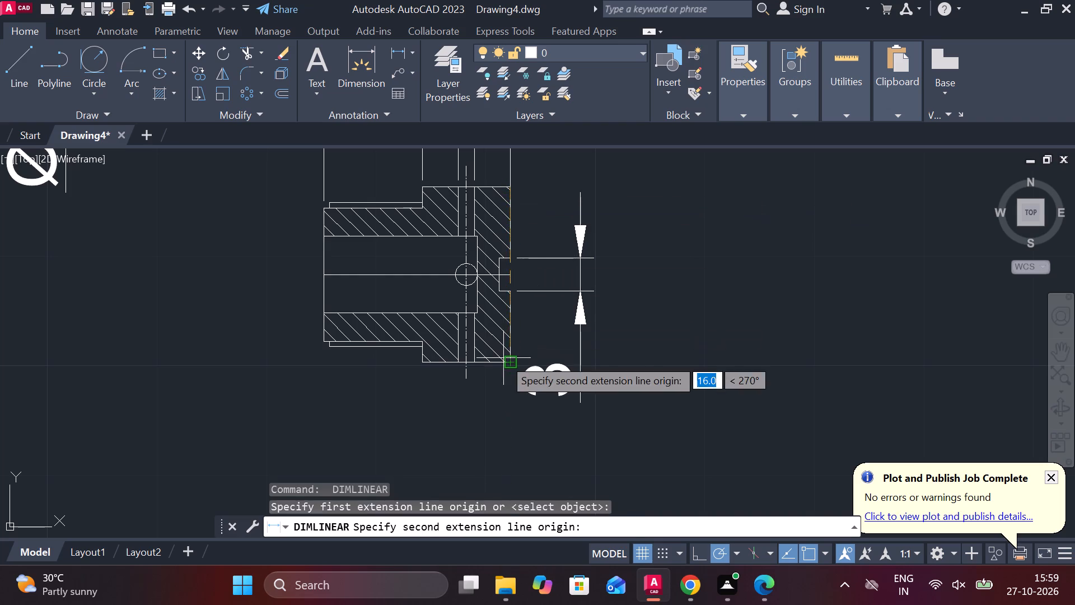
click(503, 358)
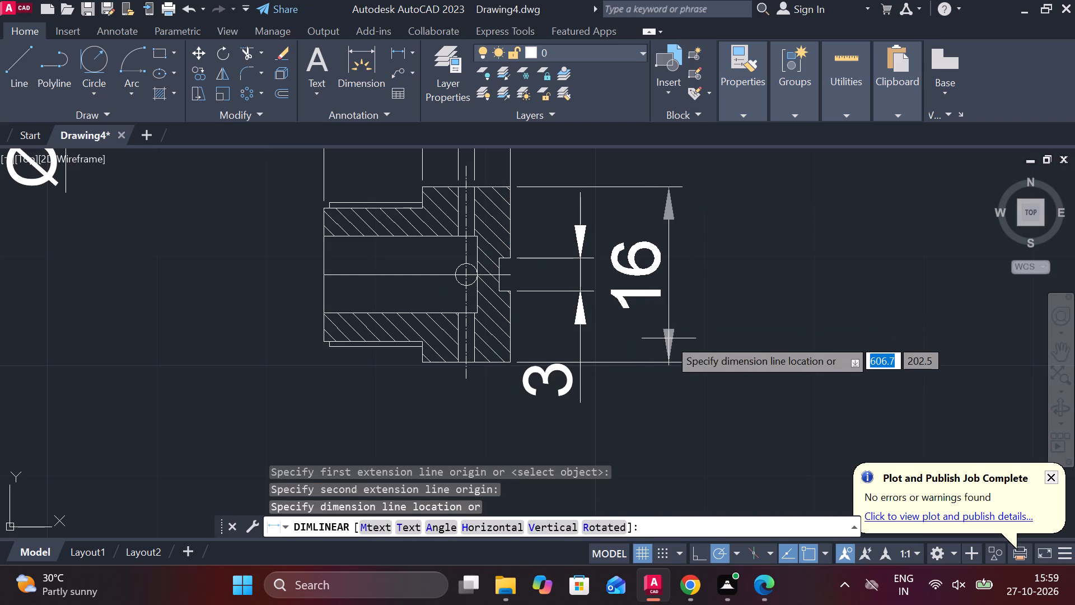
click(669, 338)
Add a horizontal linear dimension from the stepped part's open end to the cross hole's centreline, placed below the view.
scroll(669, 338, down, 2)
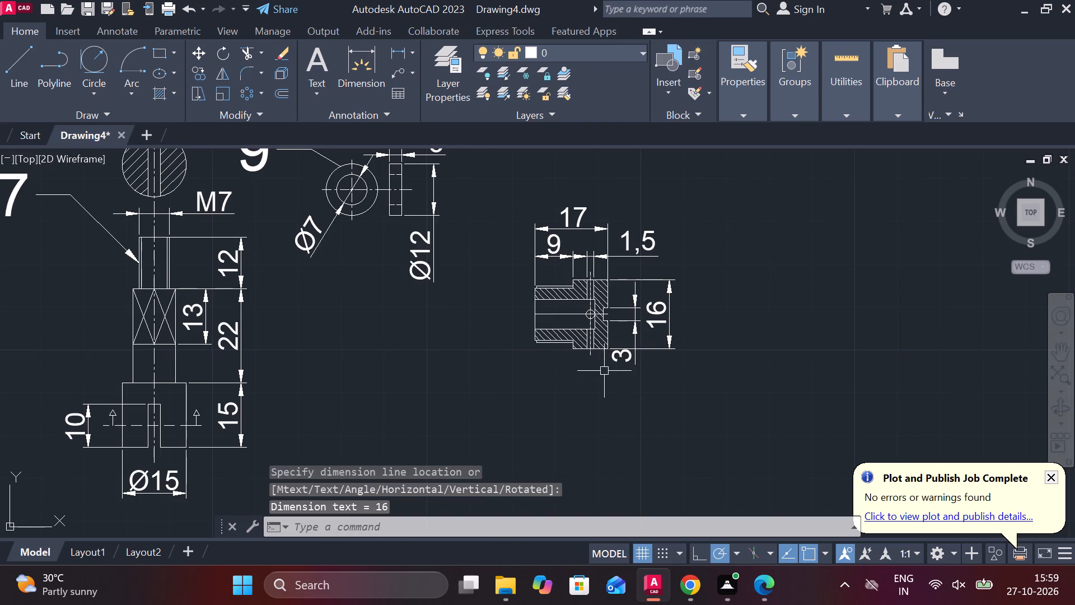
scroll(550, 373, up, 2)
key(space)
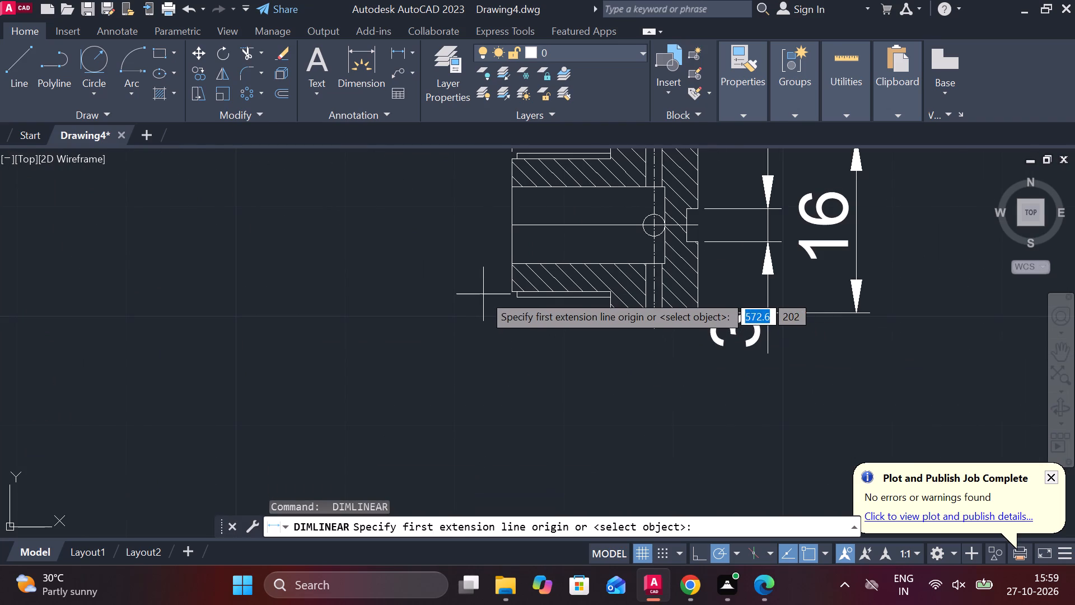
scroll(557, 338, up, 1)
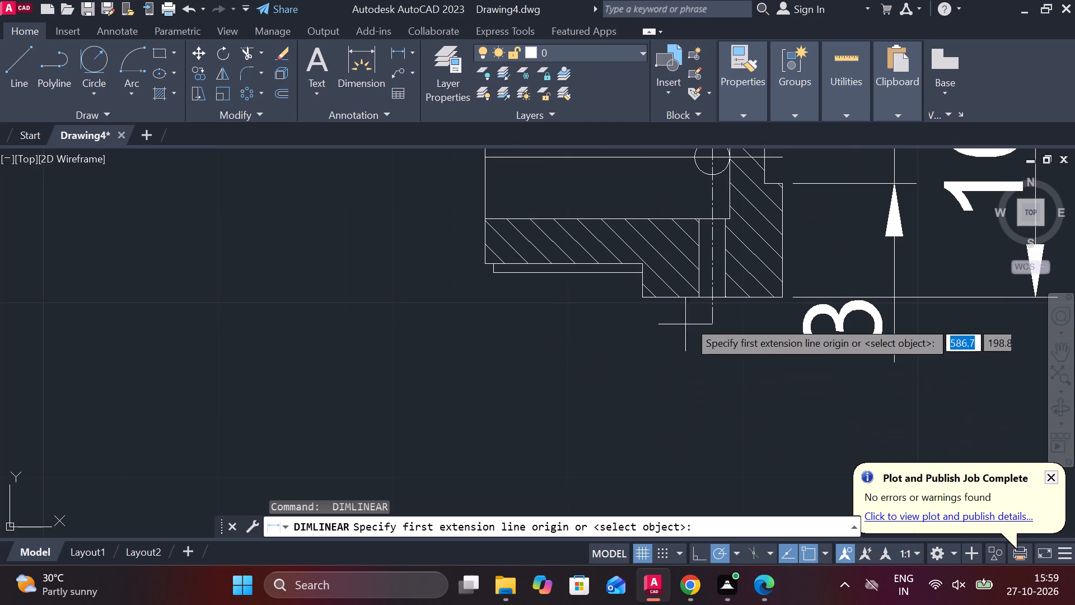
click(707, 316)
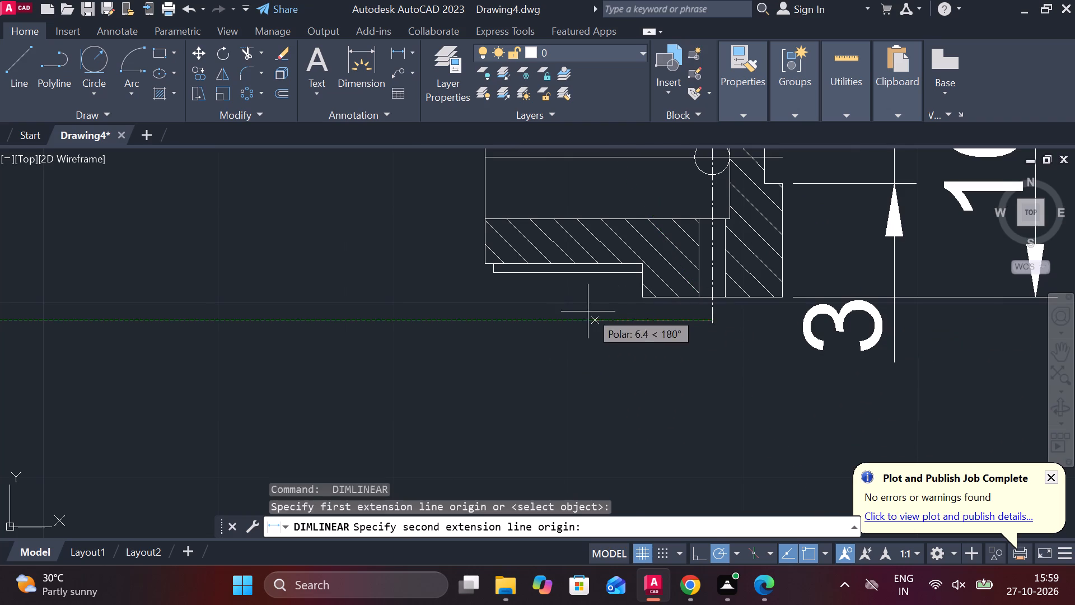
click(487, 263)
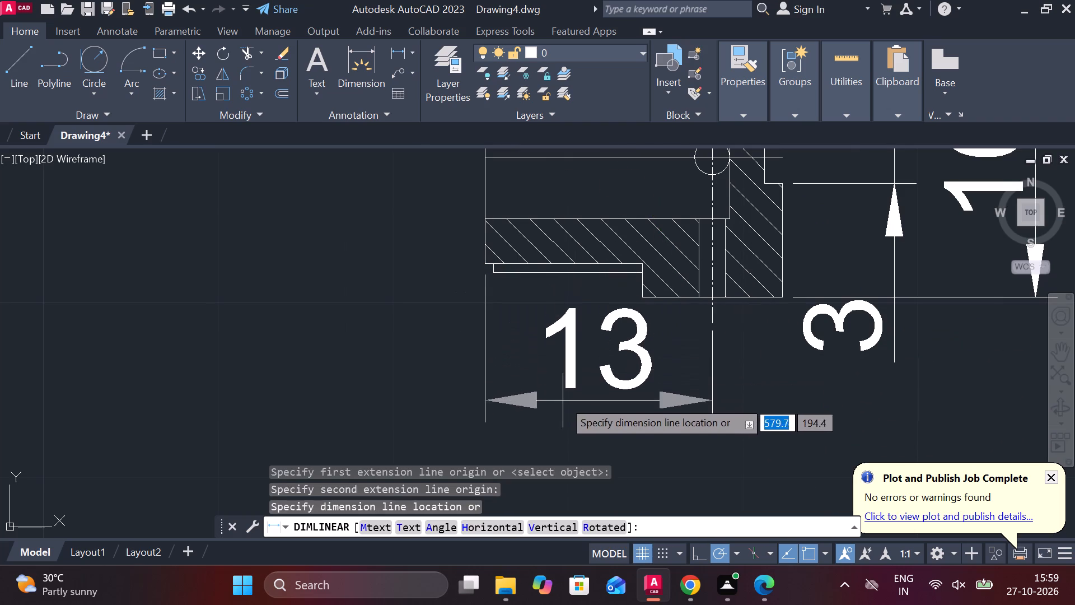
middle_drag(562, 398, 554, 345)
click(548, 366)
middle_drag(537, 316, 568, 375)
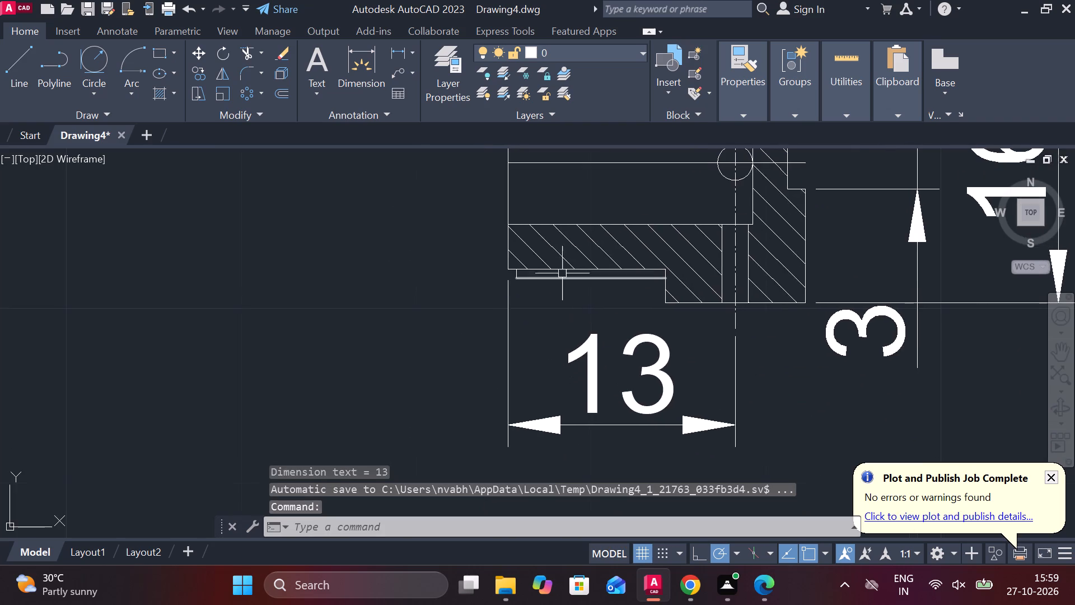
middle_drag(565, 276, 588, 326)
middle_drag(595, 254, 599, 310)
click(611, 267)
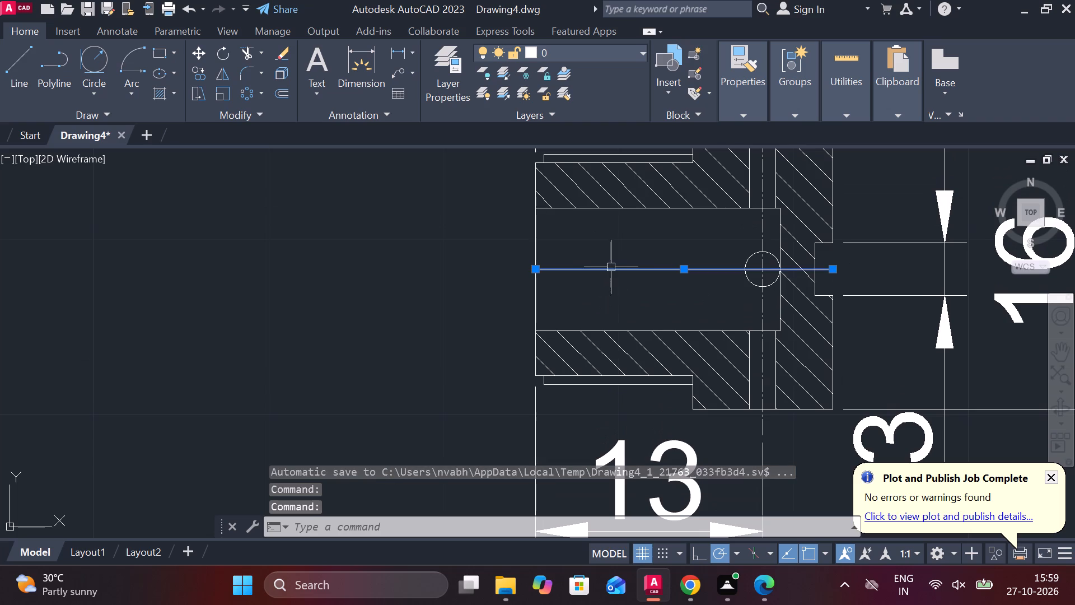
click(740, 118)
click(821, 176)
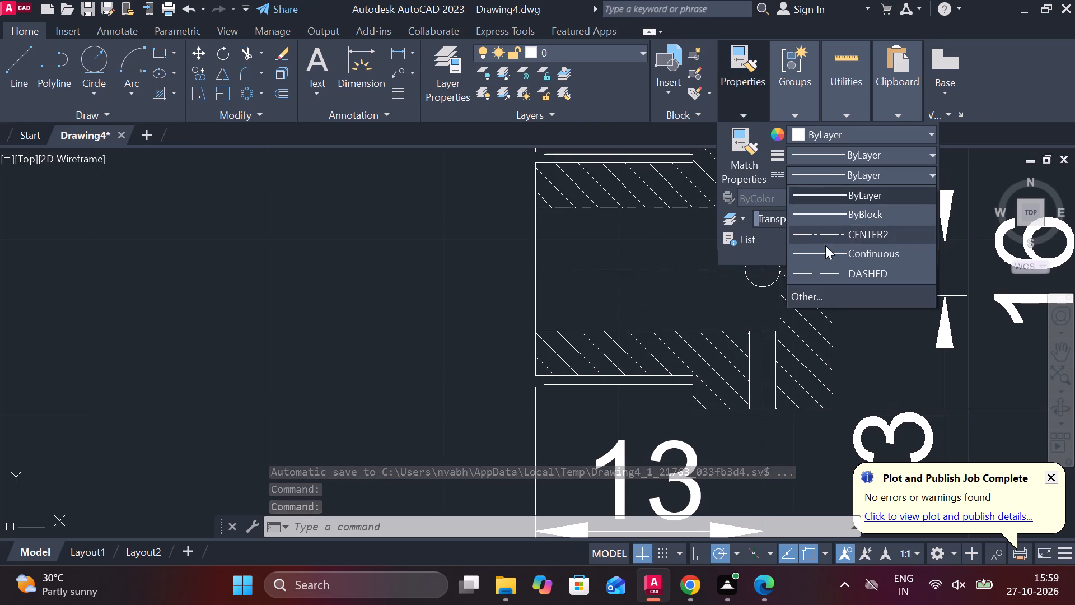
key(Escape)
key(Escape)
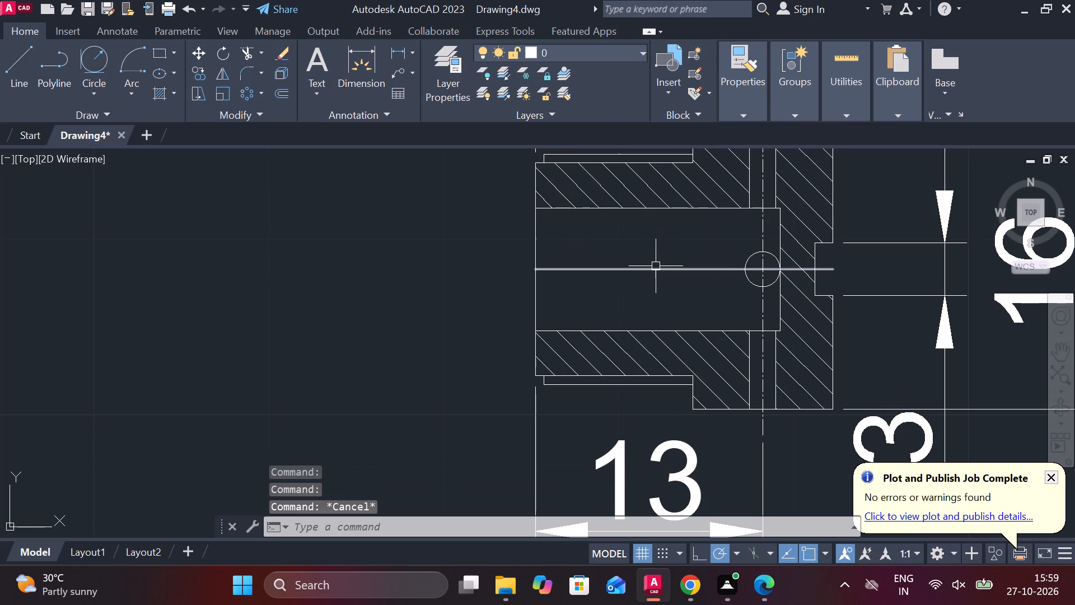
Set the linetype of the stepped part's horizontal axis line to CENTER2.
click(656, 266)
double_click(737, 119)
double_click(830, 173)
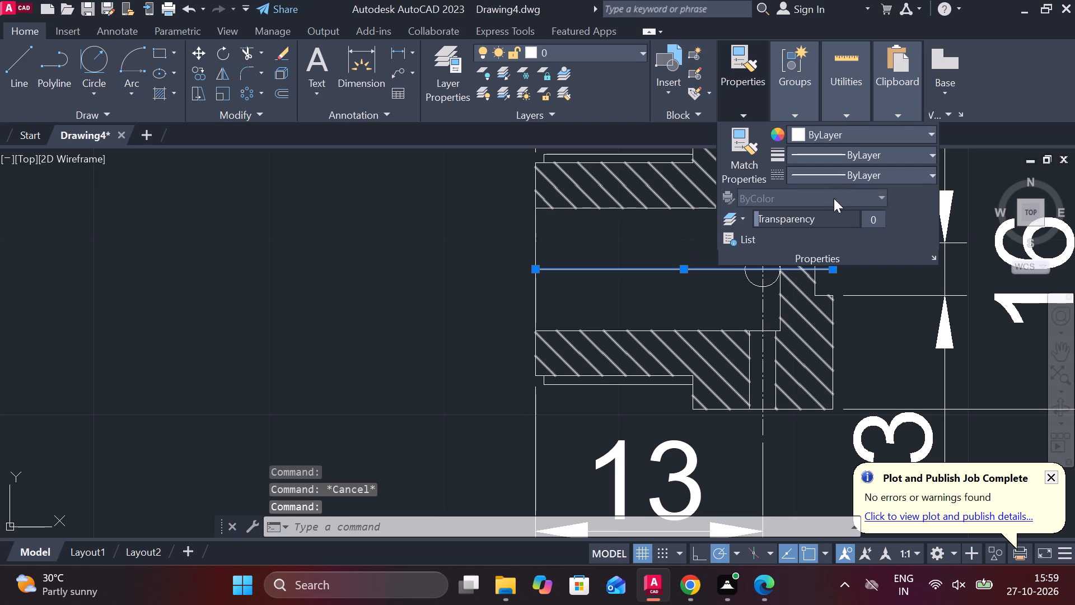
click(877, 174)
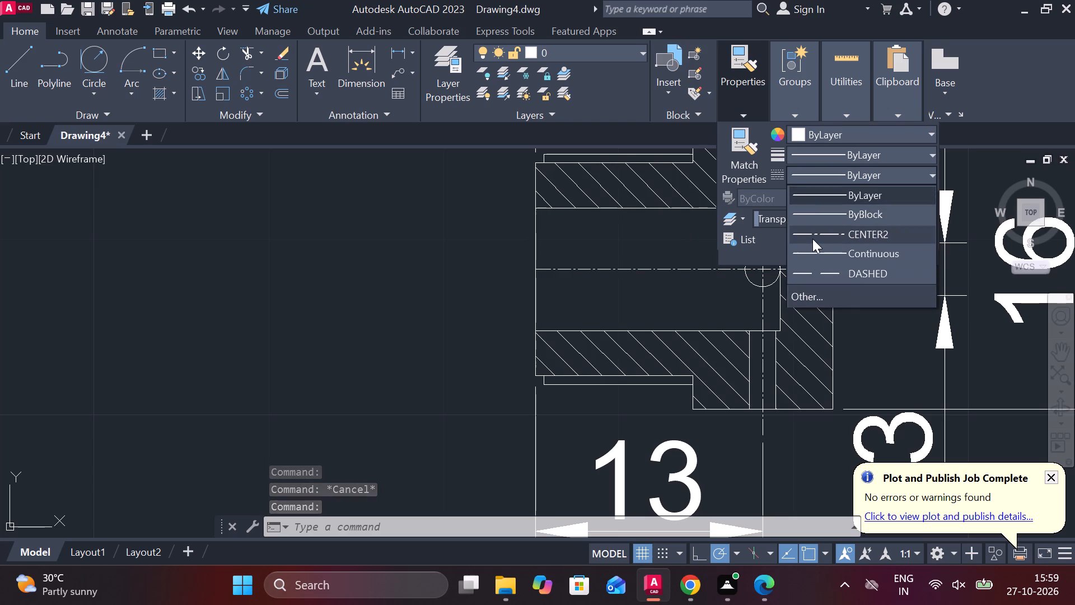
double_click(814, 238)
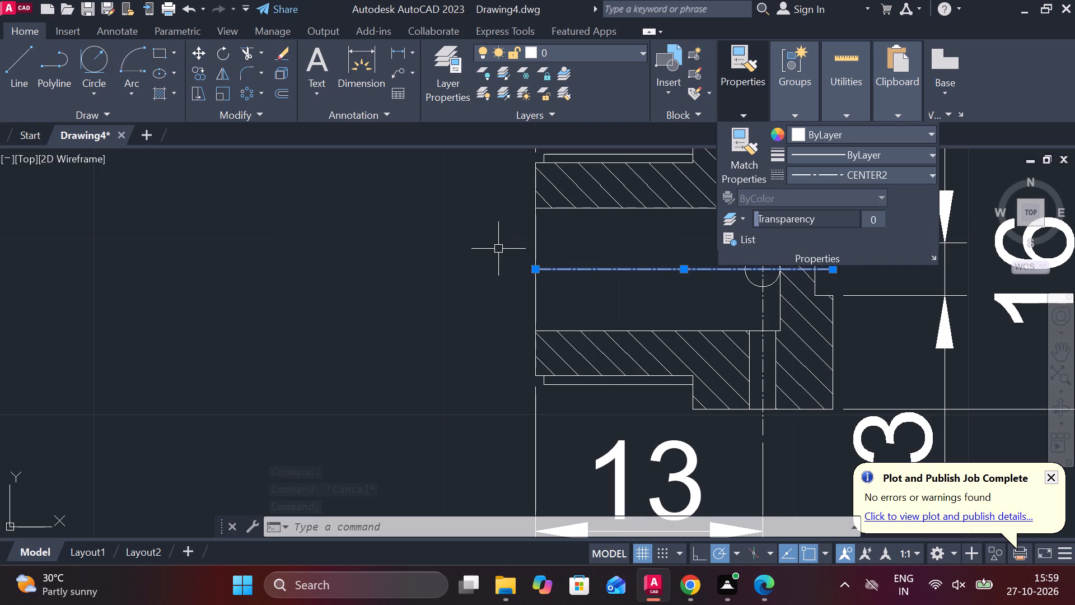
key(Return)
key(Return)
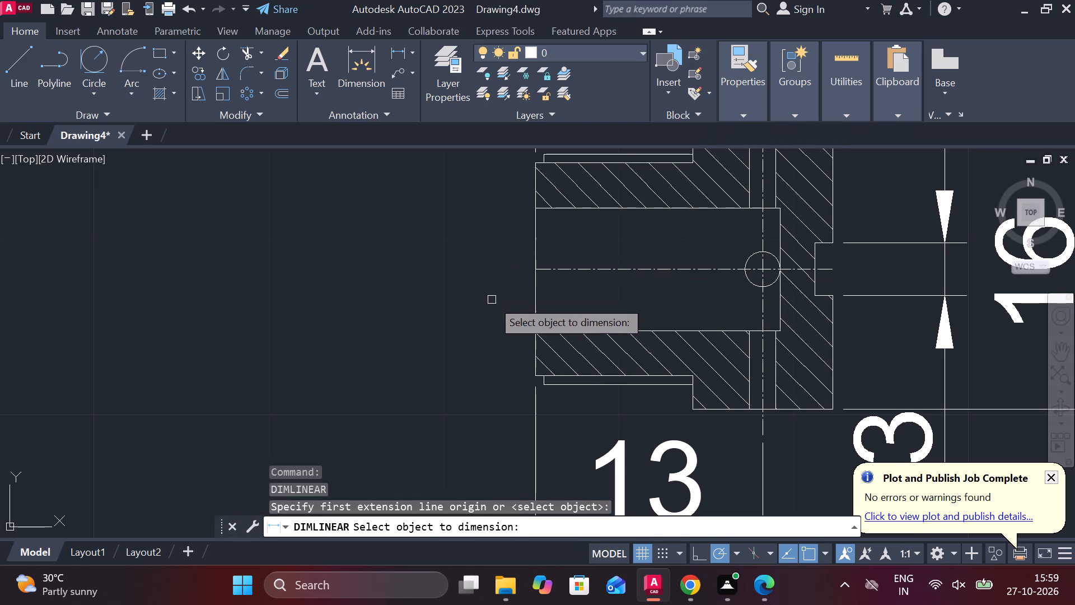
key(Escape)
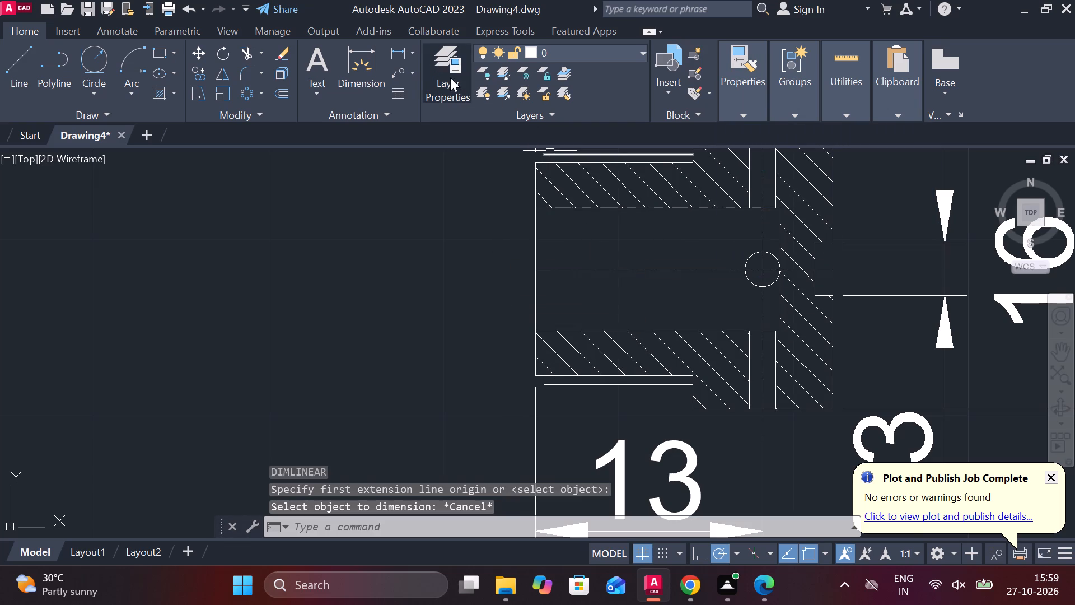
Add a vertical linear dimension for the bore at the stepped part's open end and prefix its text with the diameter symbol.
click(399, 53)
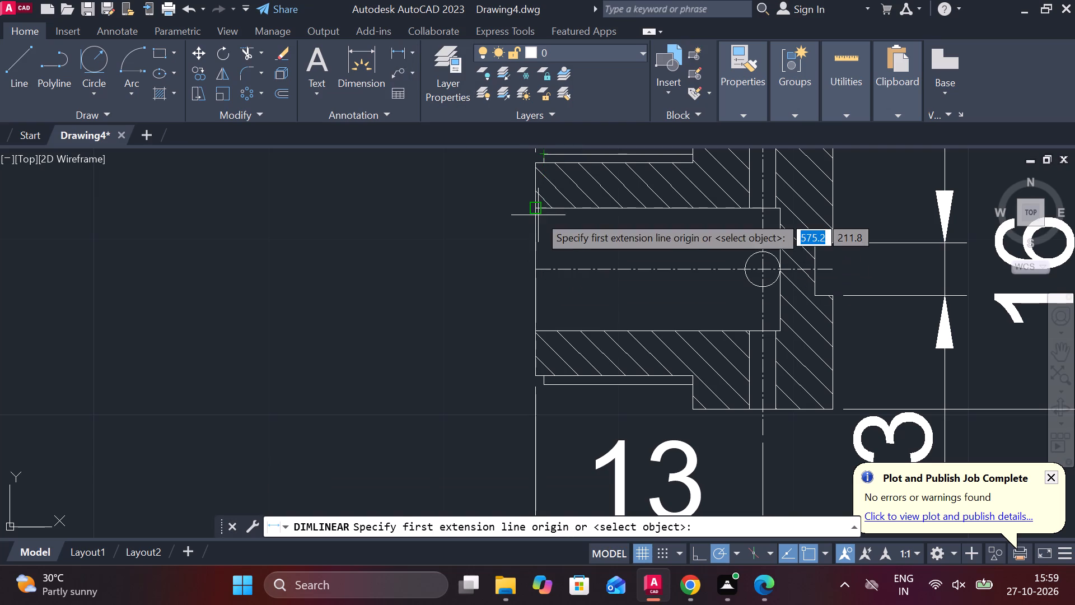
click(539, 215)
click(533, 326)
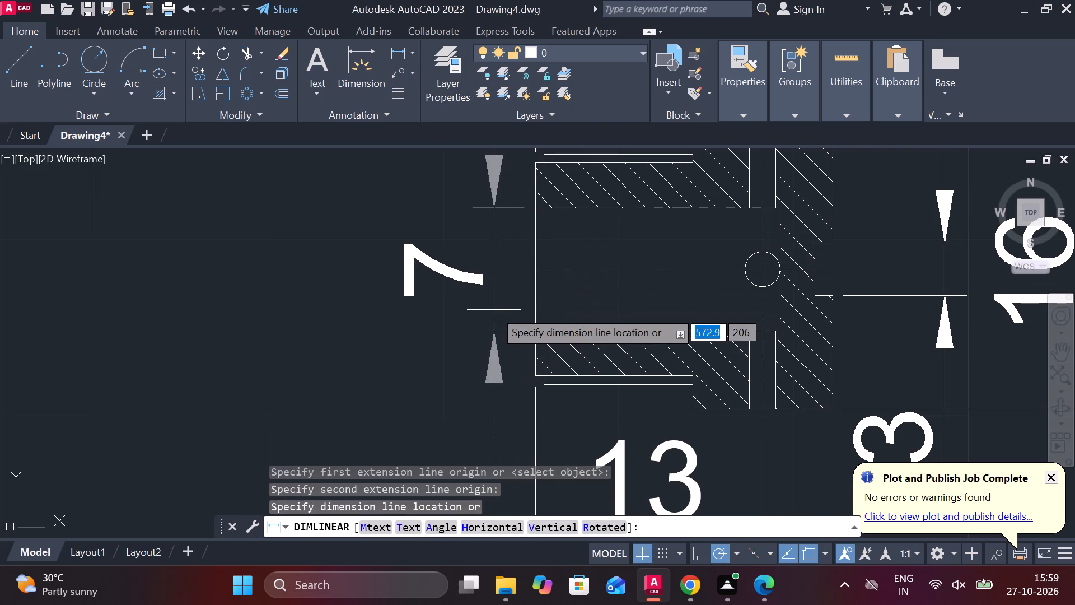
click(464, 305)
double_click(415, 264)
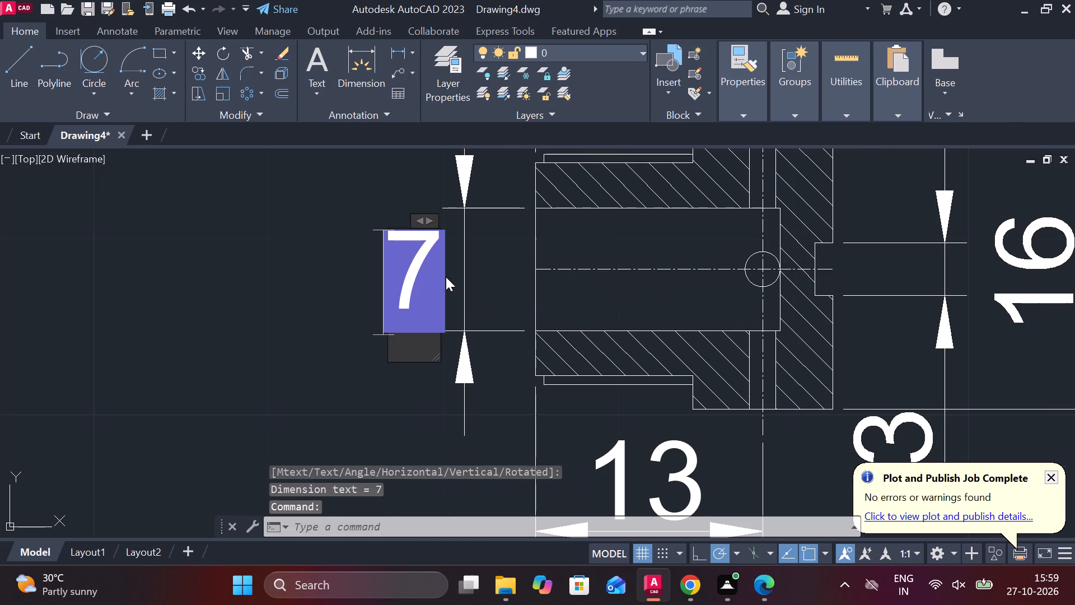
click(719, 94)
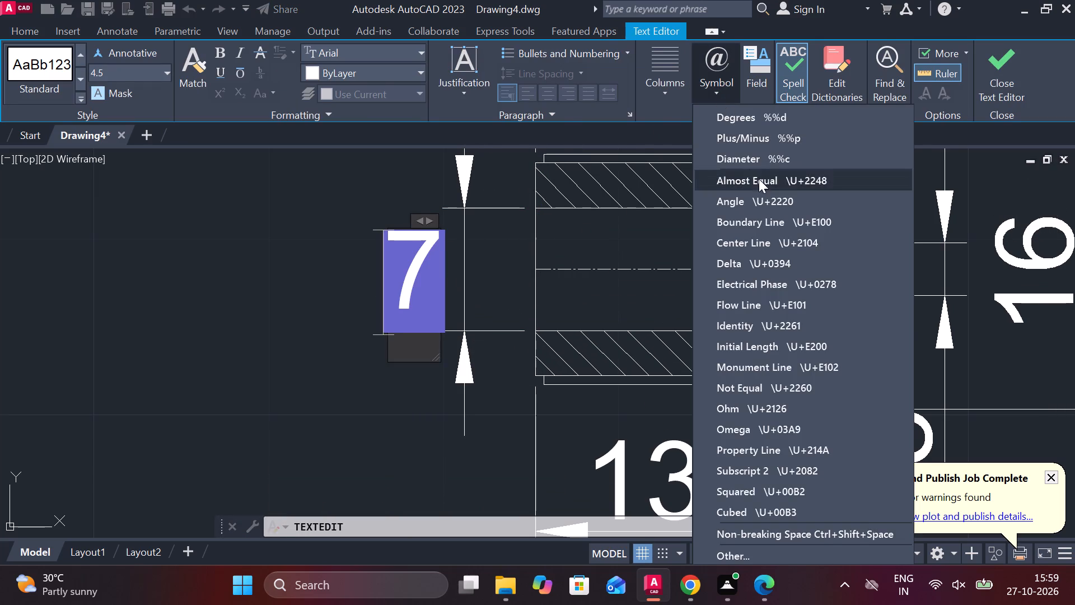
click(748, 165)
click(995, 82)
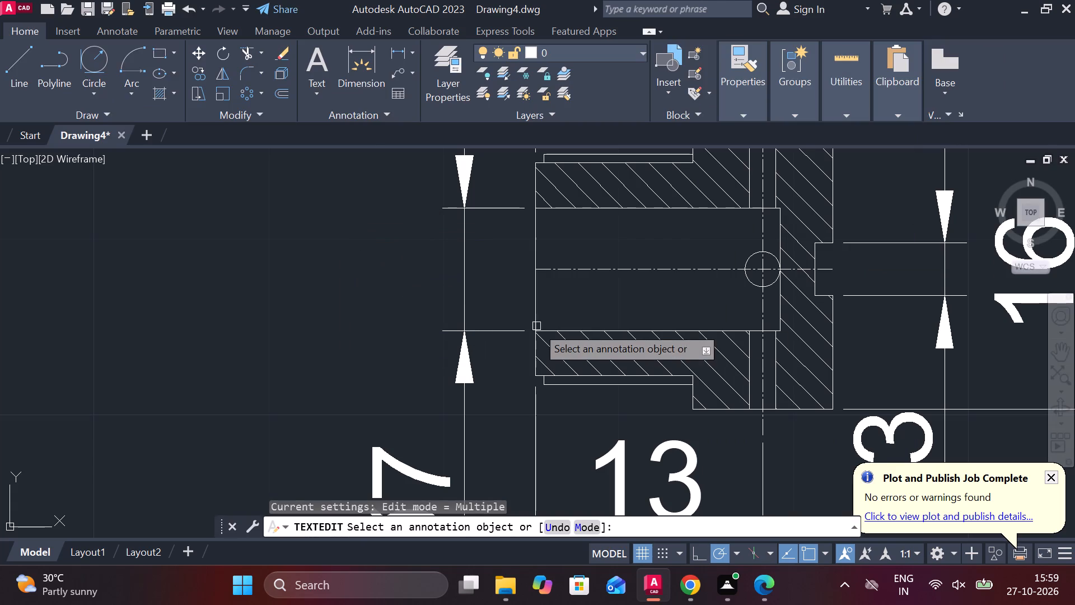
Add a vertical linear dimension between the narrow section's outermost lines, placed outside the bore diameter dimension.
scroll(536, 326, down, 2)
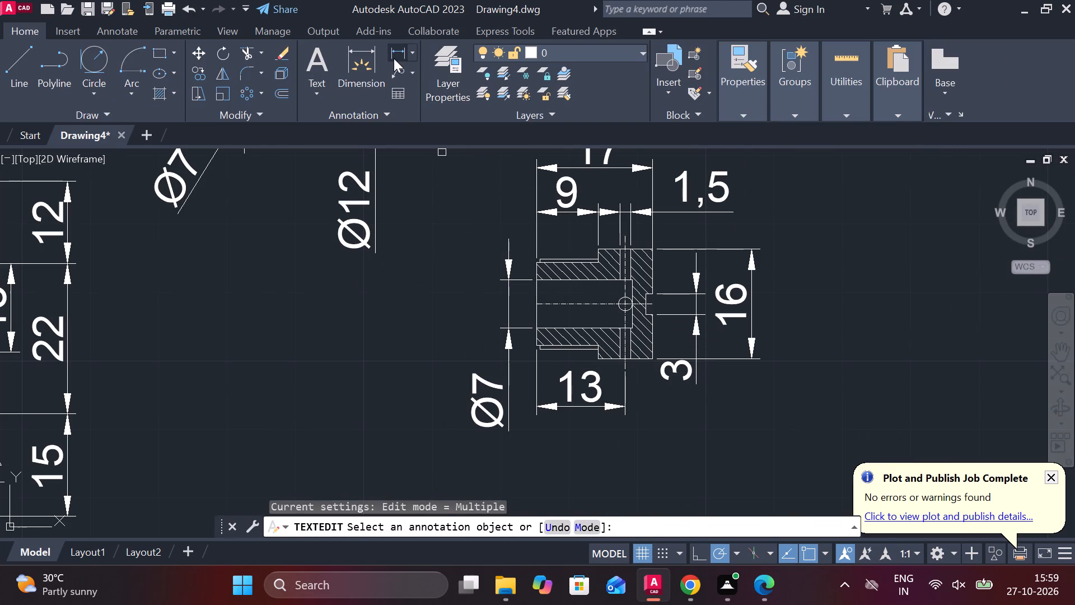
click(394, 58)
scroll(534, 252, up, 2)
click(550, 263)
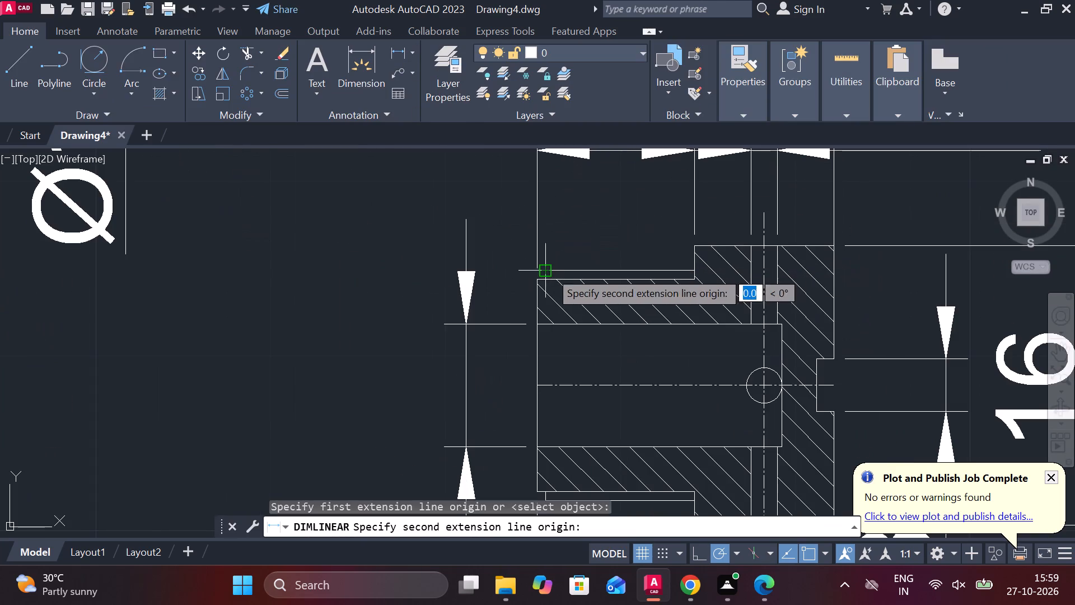
middle_drag(554, 374, 549, 287)
click(536, 415)
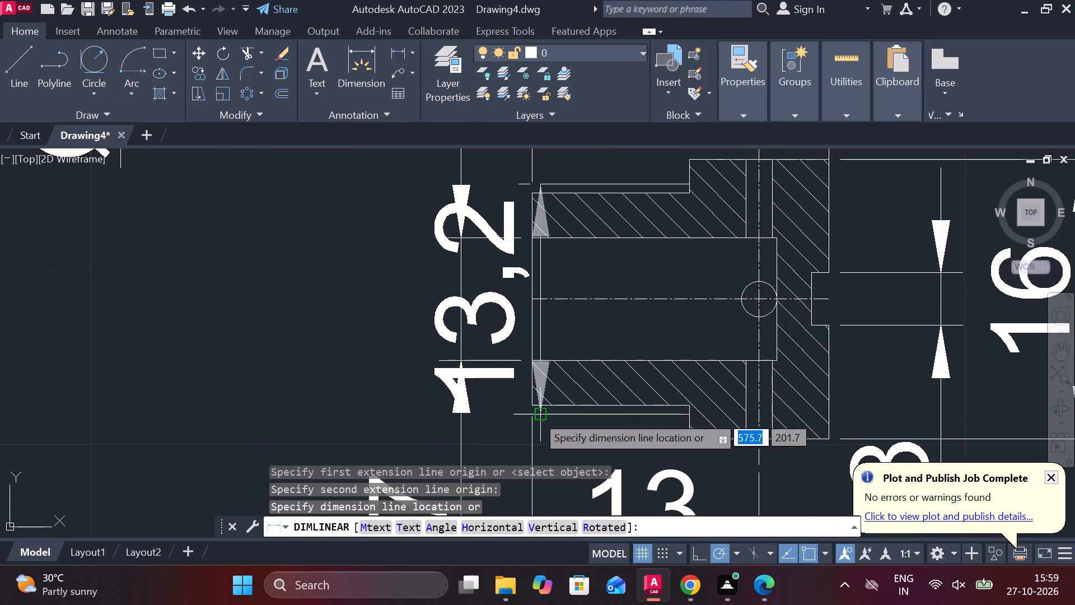
scroll(408, 404, down, 1)
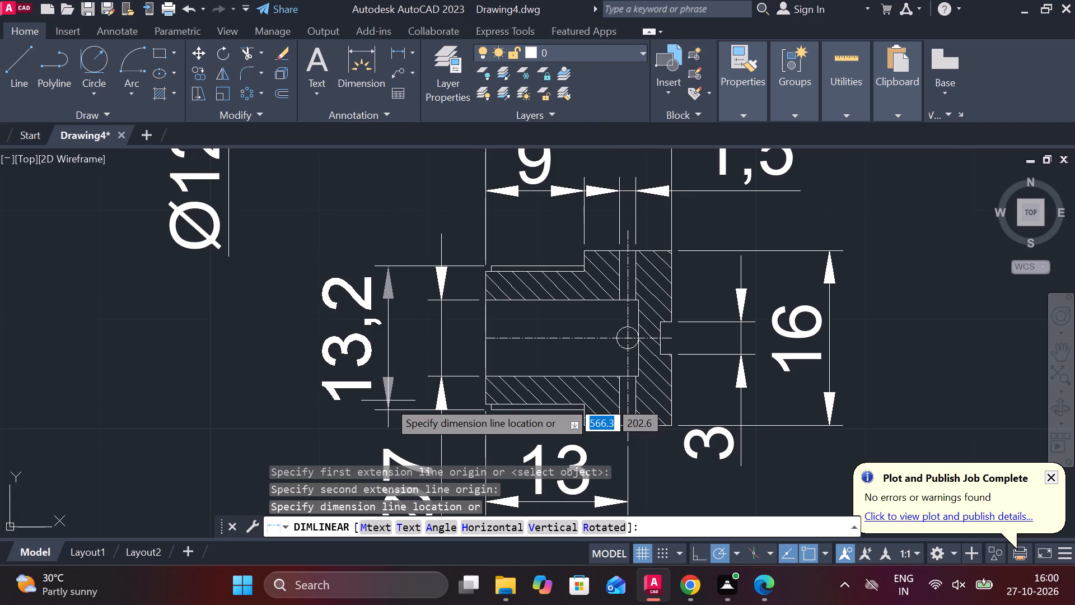
click(389, 399)
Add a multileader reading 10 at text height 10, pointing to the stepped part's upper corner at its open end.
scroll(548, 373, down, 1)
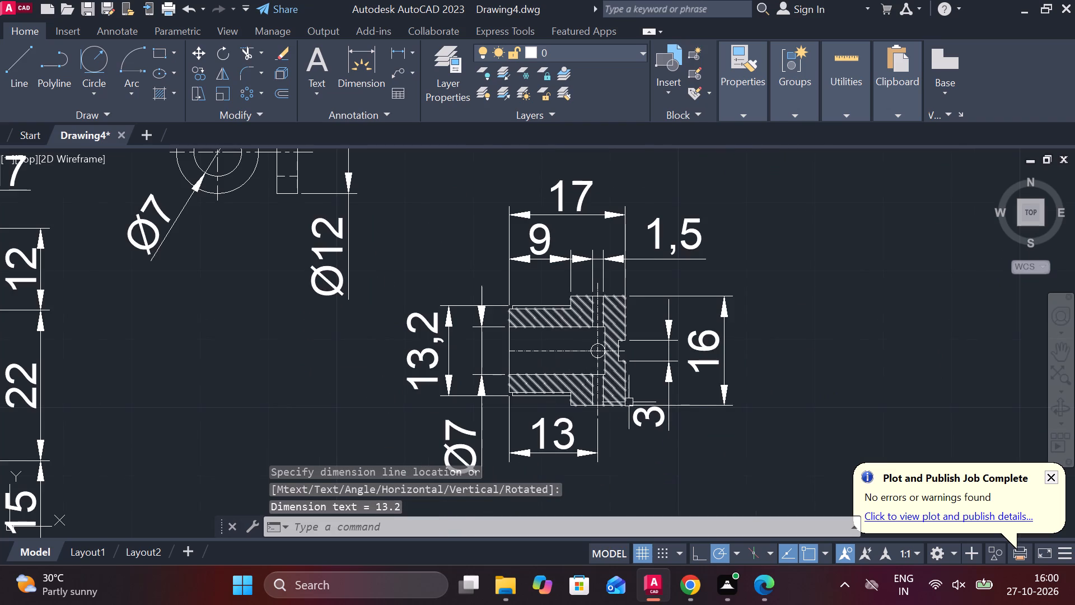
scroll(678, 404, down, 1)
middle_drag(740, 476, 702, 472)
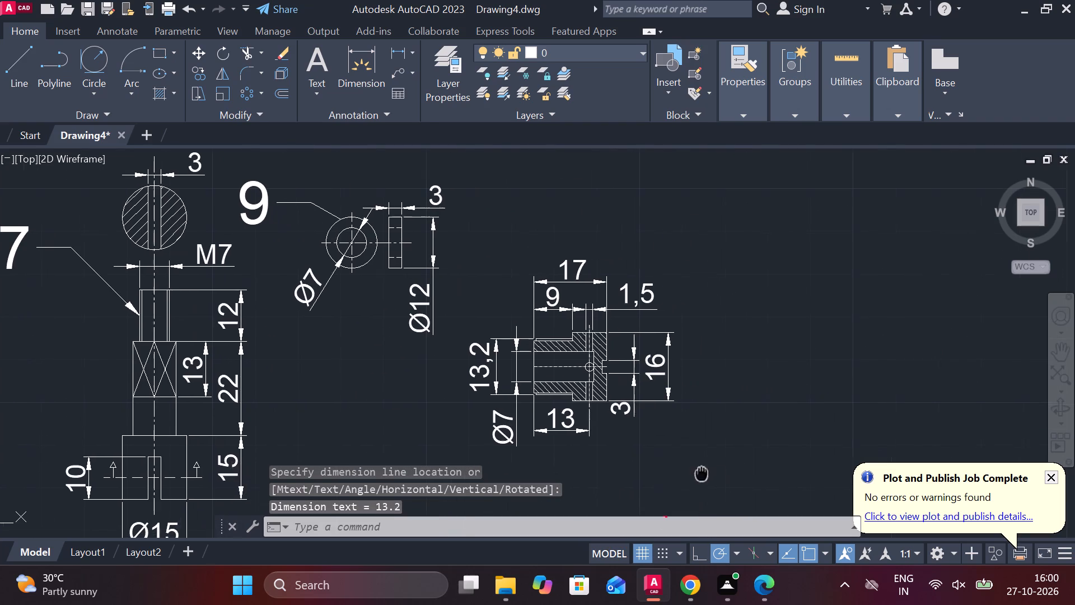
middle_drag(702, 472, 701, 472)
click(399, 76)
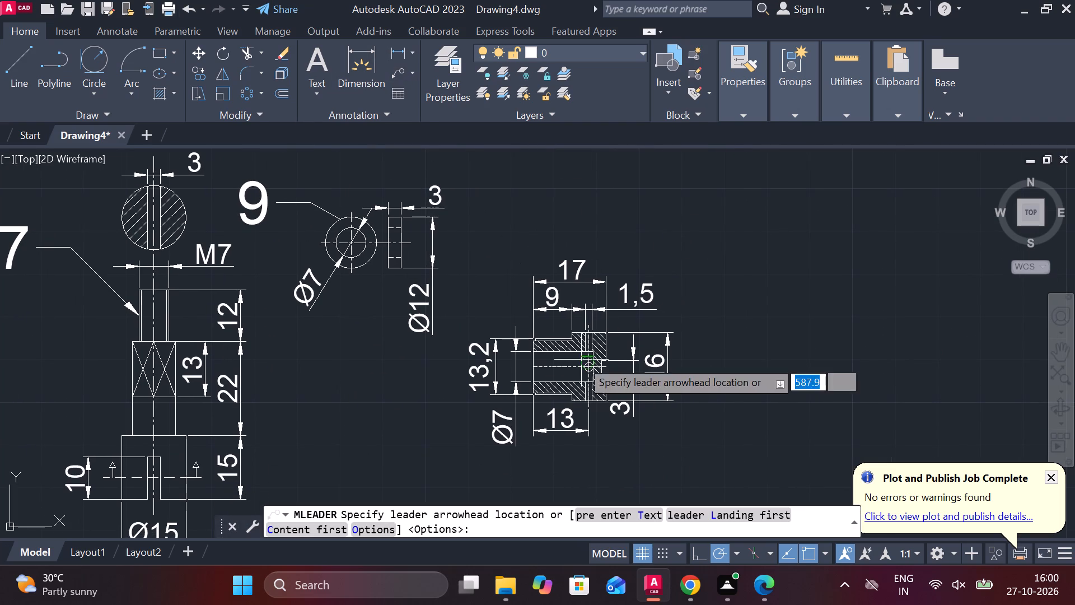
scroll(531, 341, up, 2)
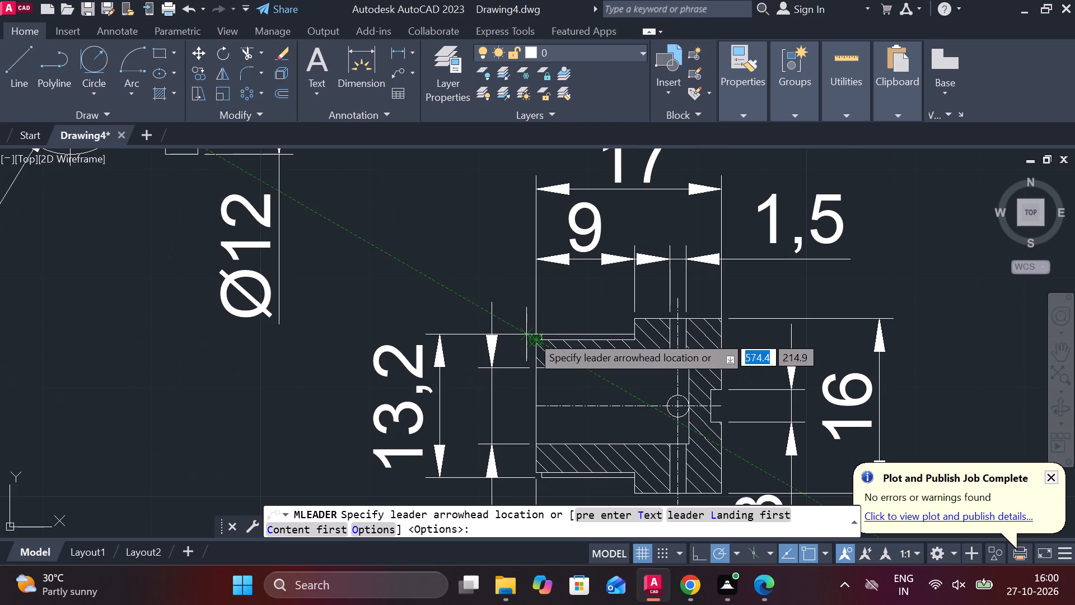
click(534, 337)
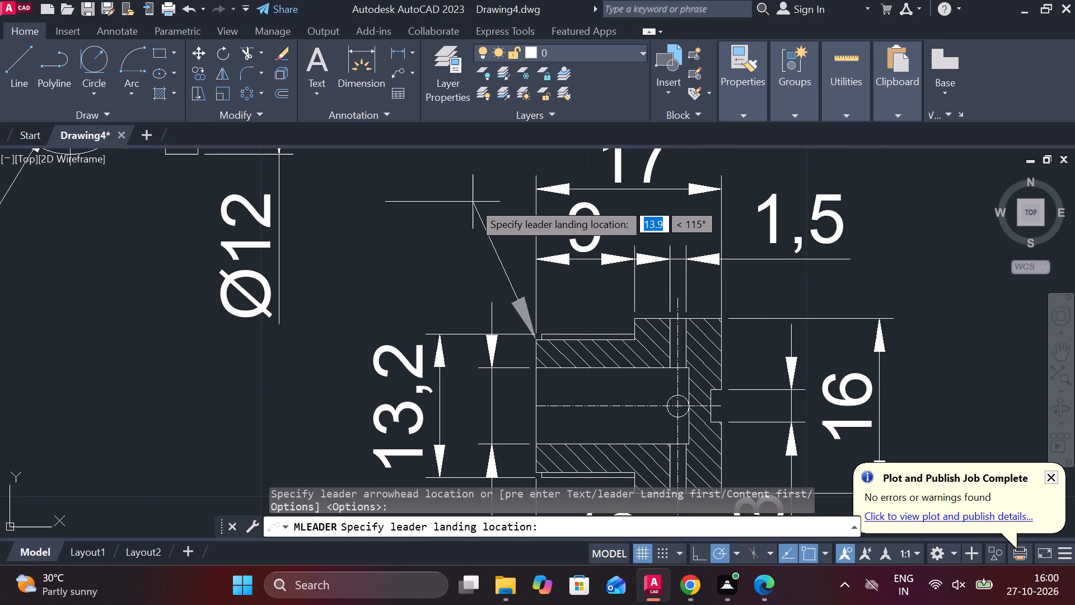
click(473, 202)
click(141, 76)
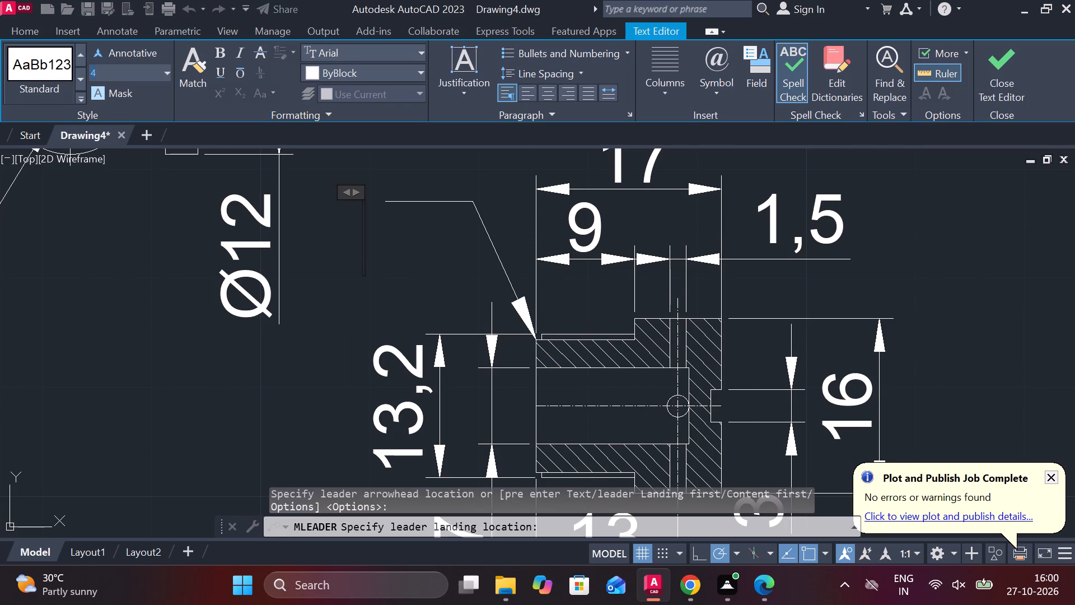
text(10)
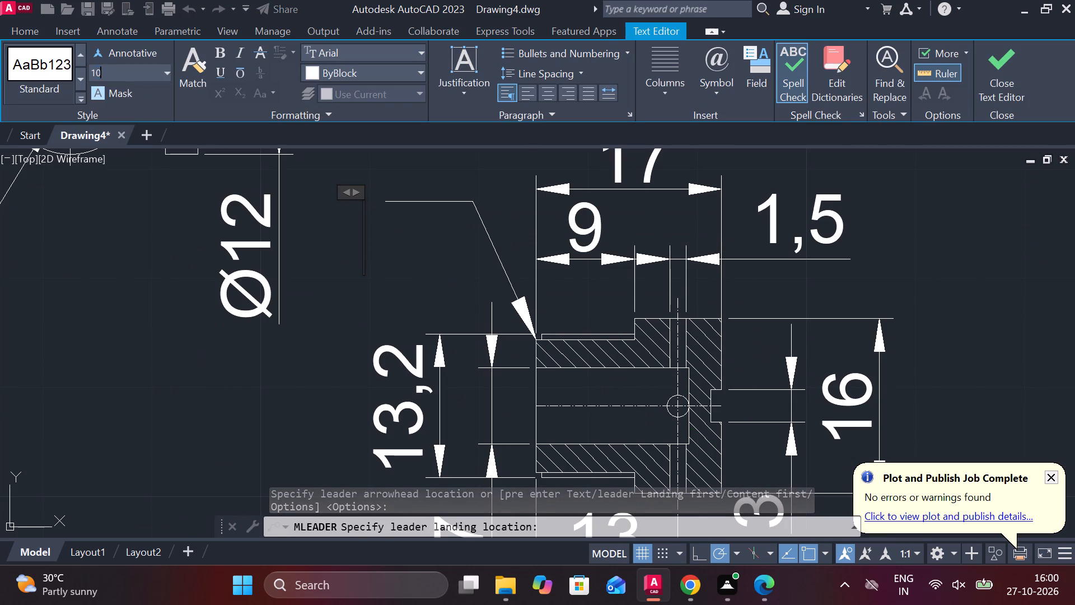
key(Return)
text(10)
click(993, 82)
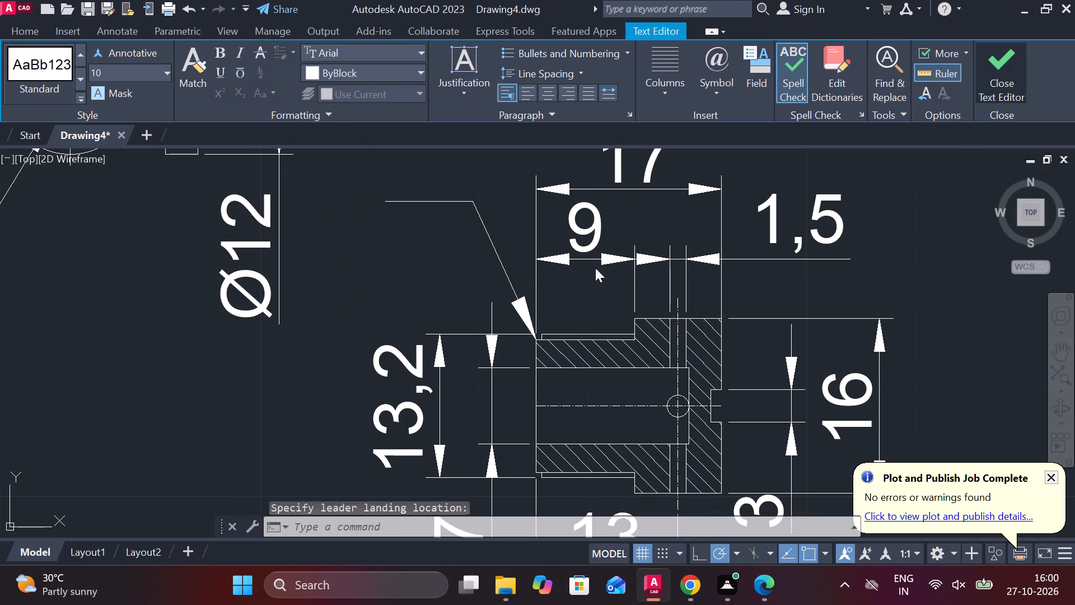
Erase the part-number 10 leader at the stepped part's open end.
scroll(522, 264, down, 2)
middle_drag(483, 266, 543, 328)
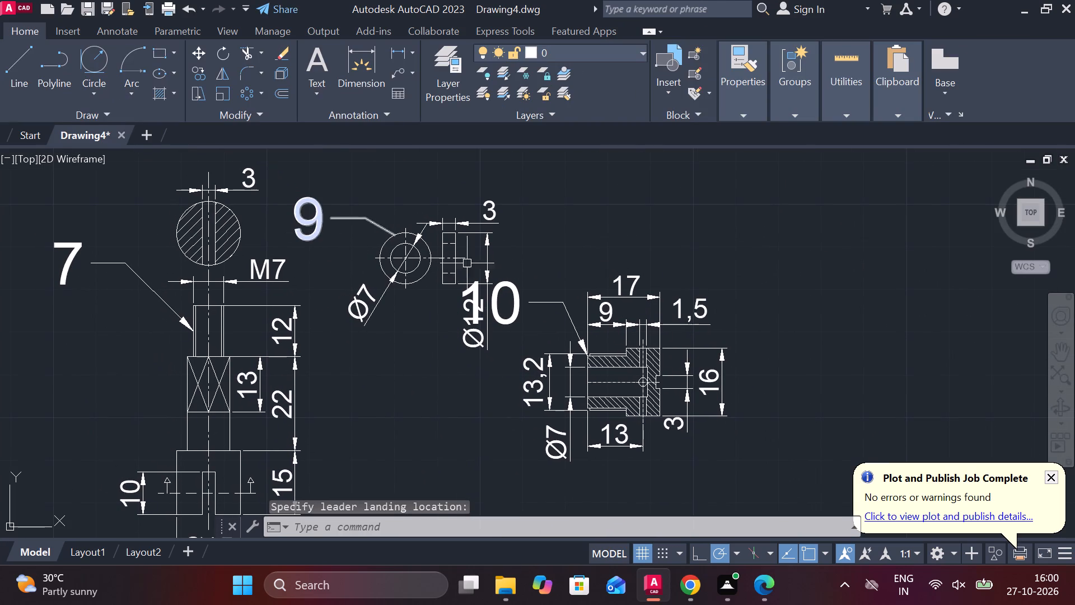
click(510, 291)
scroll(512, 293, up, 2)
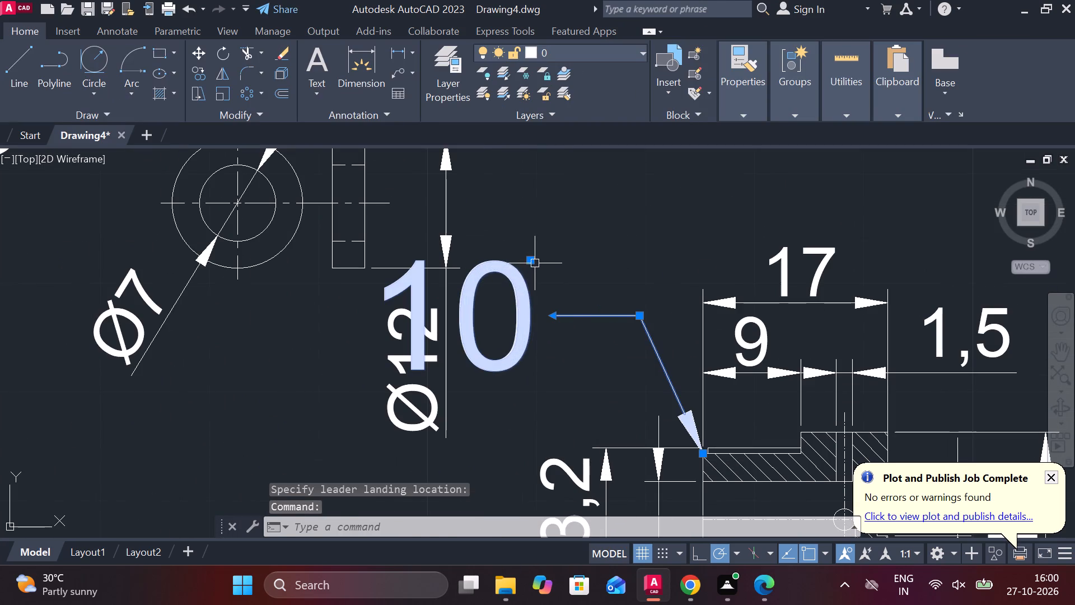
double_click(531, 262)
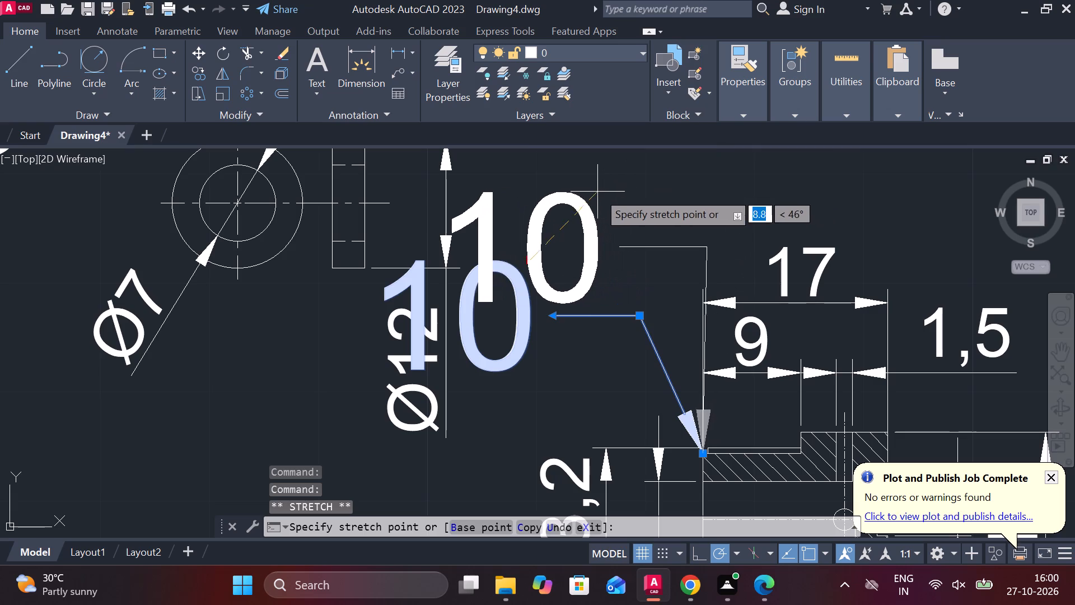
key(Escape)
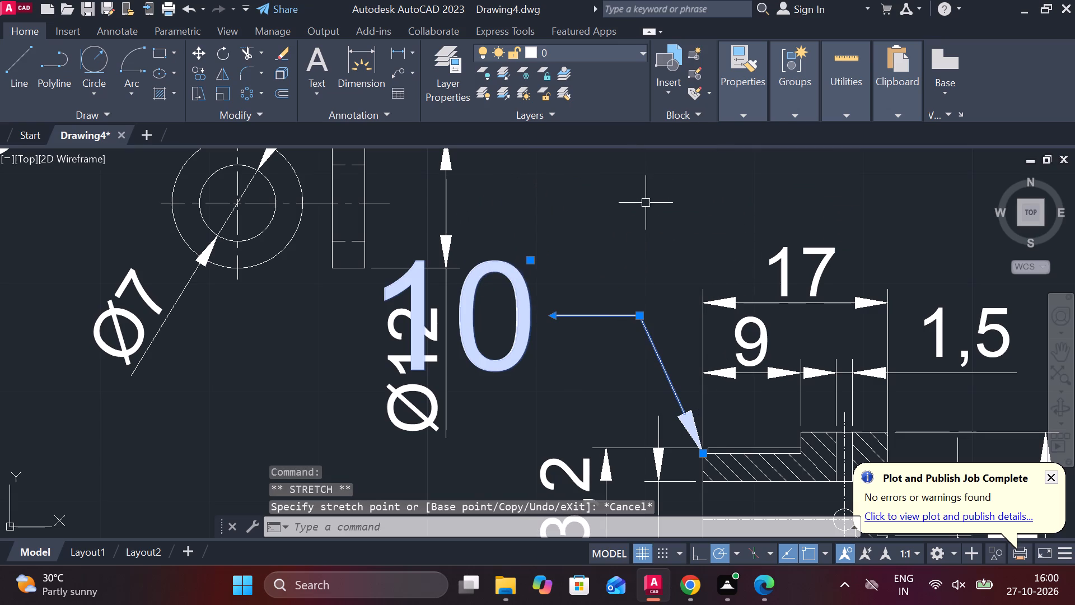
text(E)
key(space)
Add a multileader reading 10 at text height 10, pointing to the stepped part's upper corner at its wide end.
scroll(600, 287, down, 1)
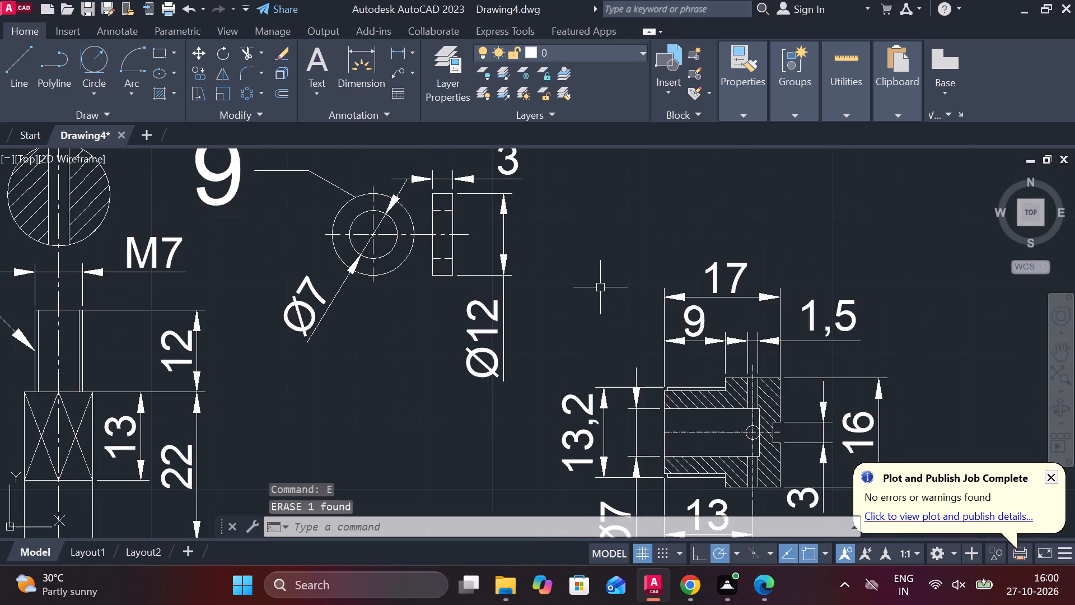
middle_drag(591, 290, 466, 245)
middle_drag(552, 294, 493, 288)
click(390, 81)
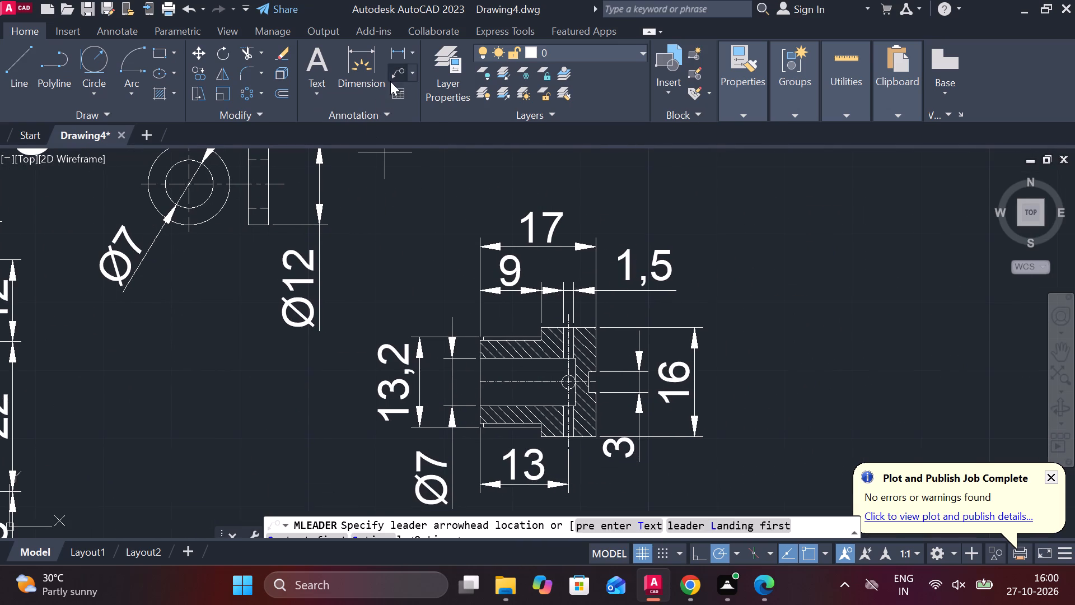
click(592, 327)
click(723, 288)
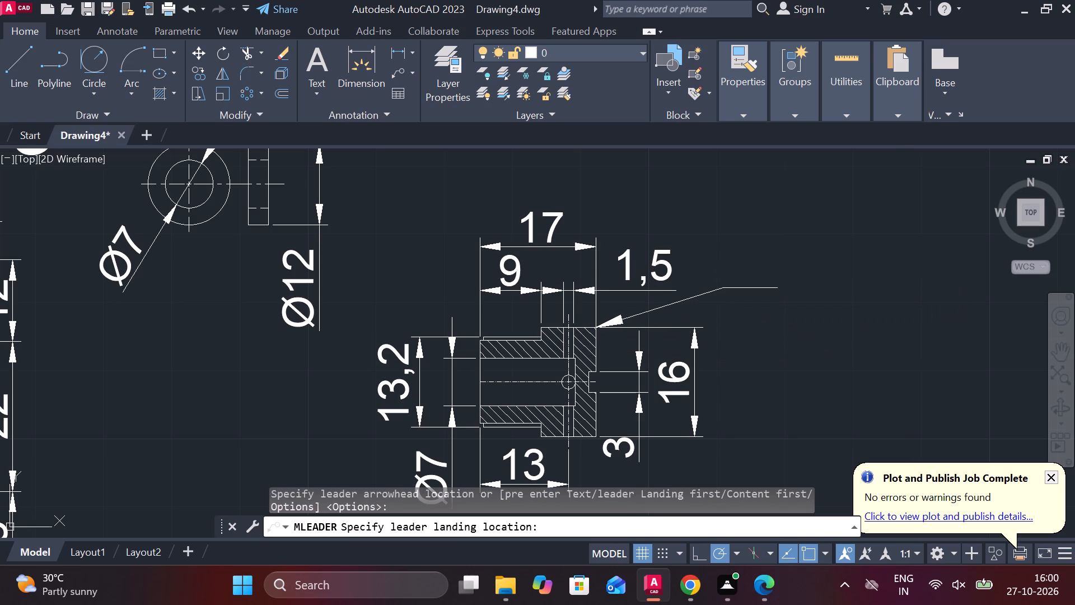
middle_drag(709, 317, 476, 258)
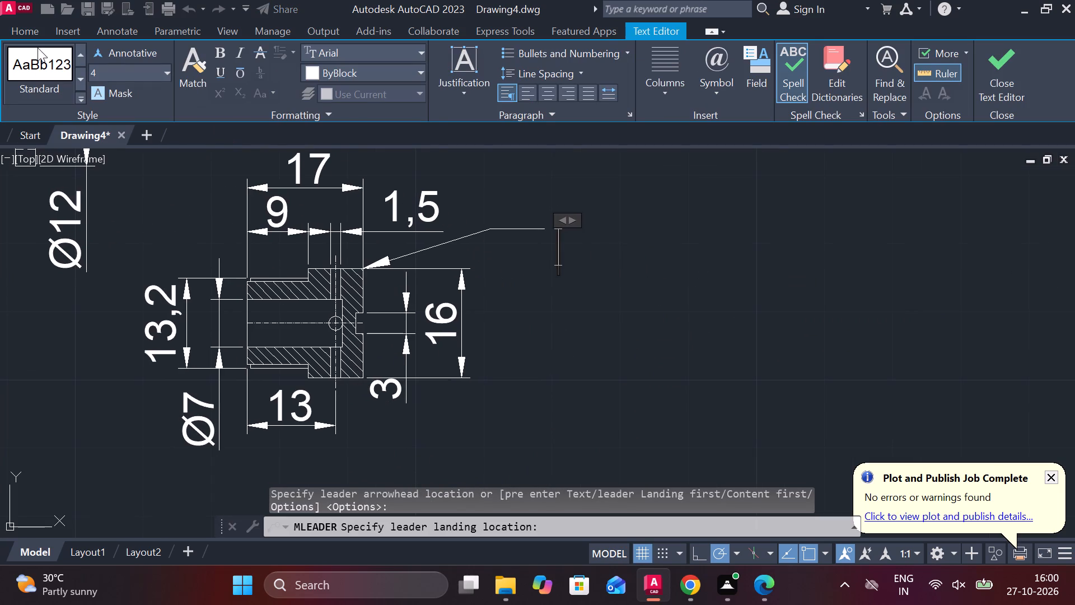
double_click(108, 66)
text(10)
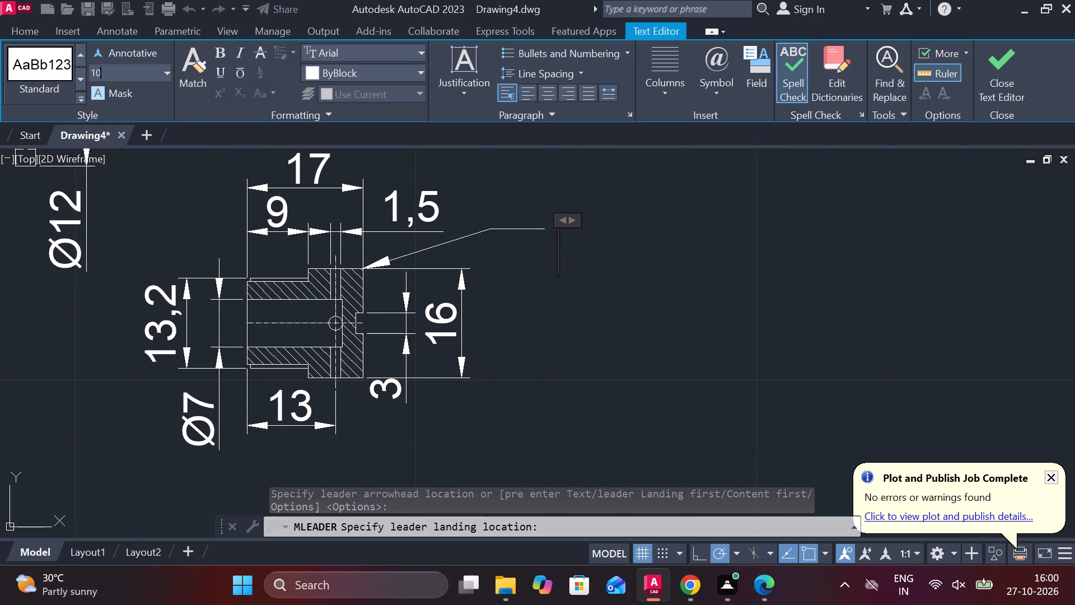
key(Return)
key(1)
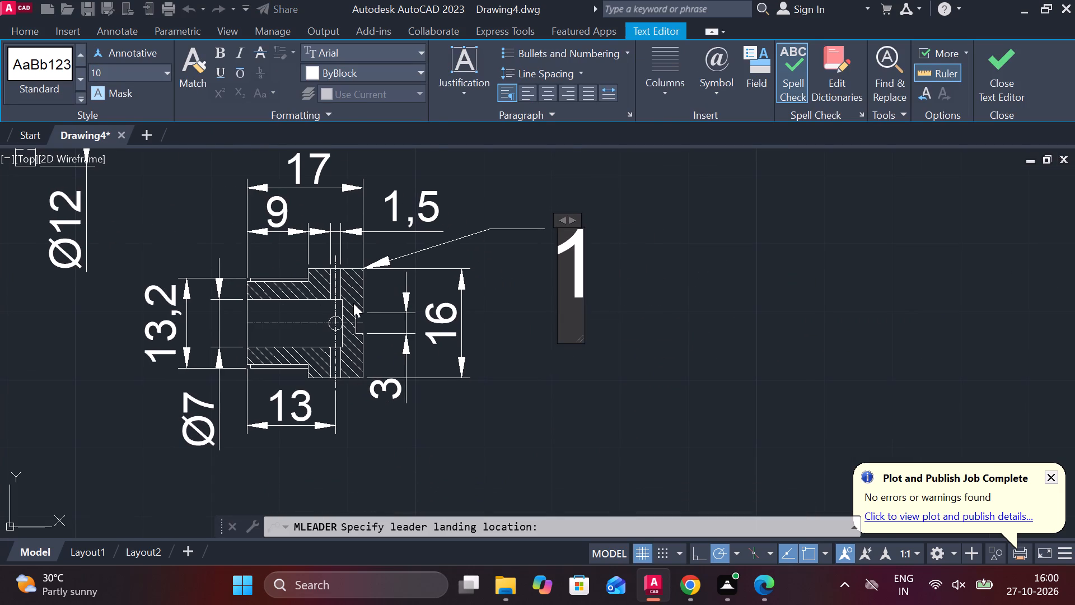
key(0)
click(993, 92)
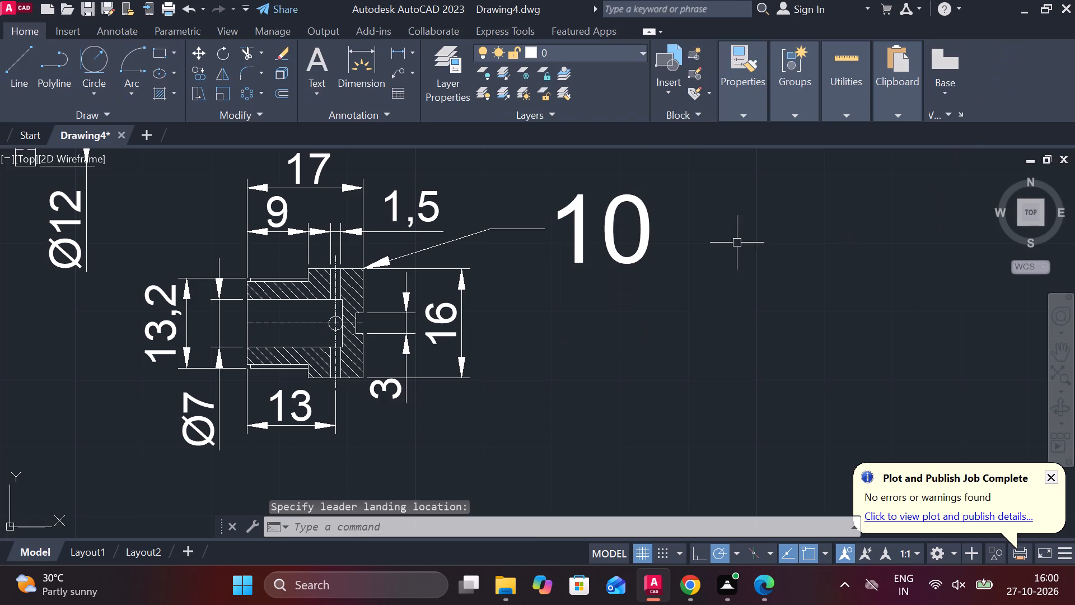
Shorten the landing of the part-number 10 leader to bring its text closer to the leader bend.
scroll(733, 239, down, 2)
scroll(663, 246, up, 2)
click(683, 224)
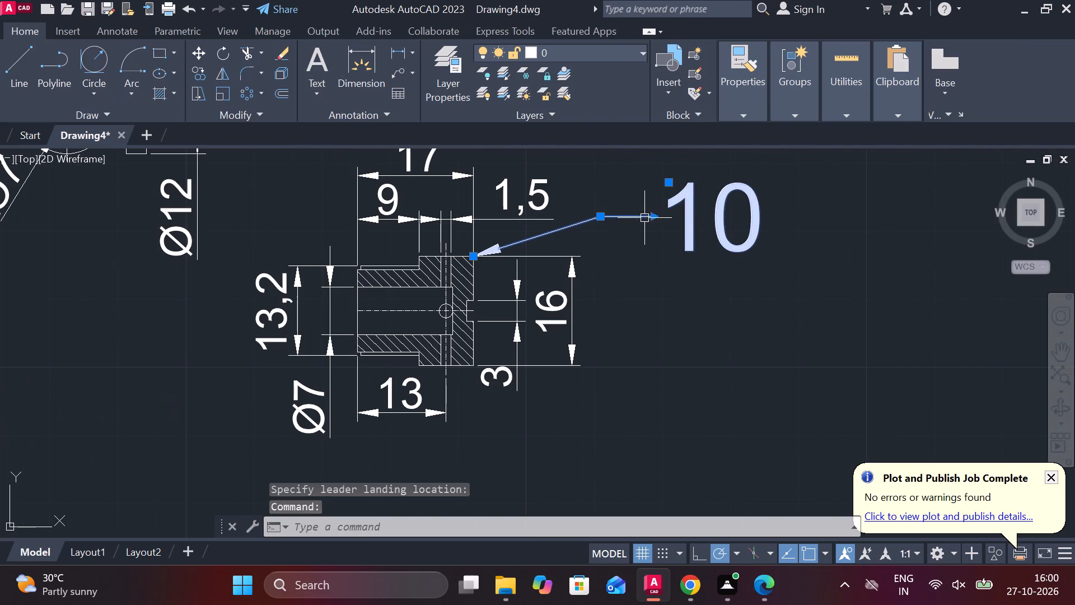
click(653, 217)
click(633, 220)
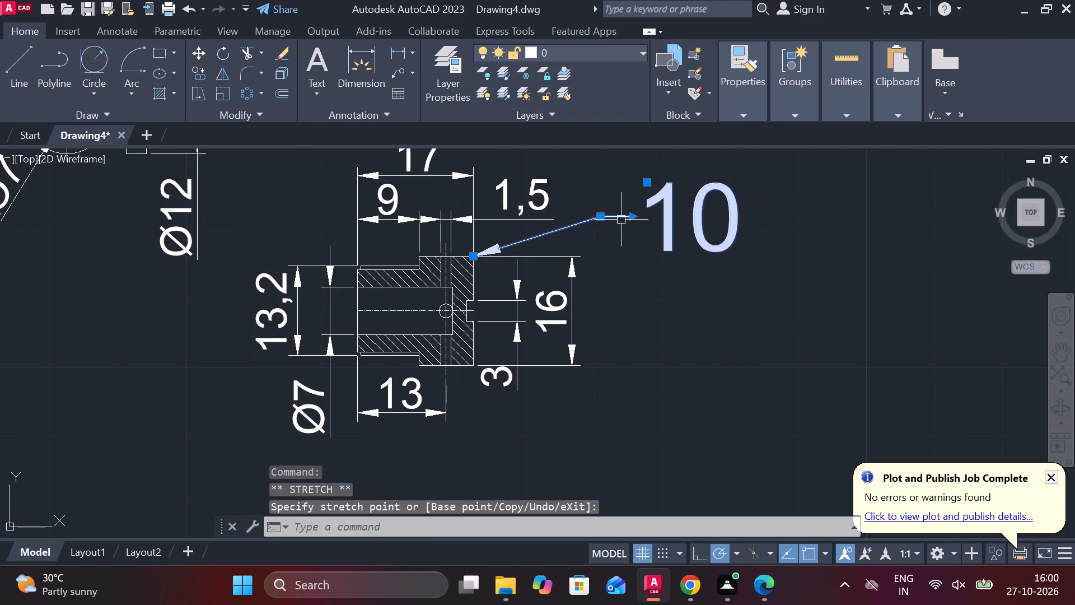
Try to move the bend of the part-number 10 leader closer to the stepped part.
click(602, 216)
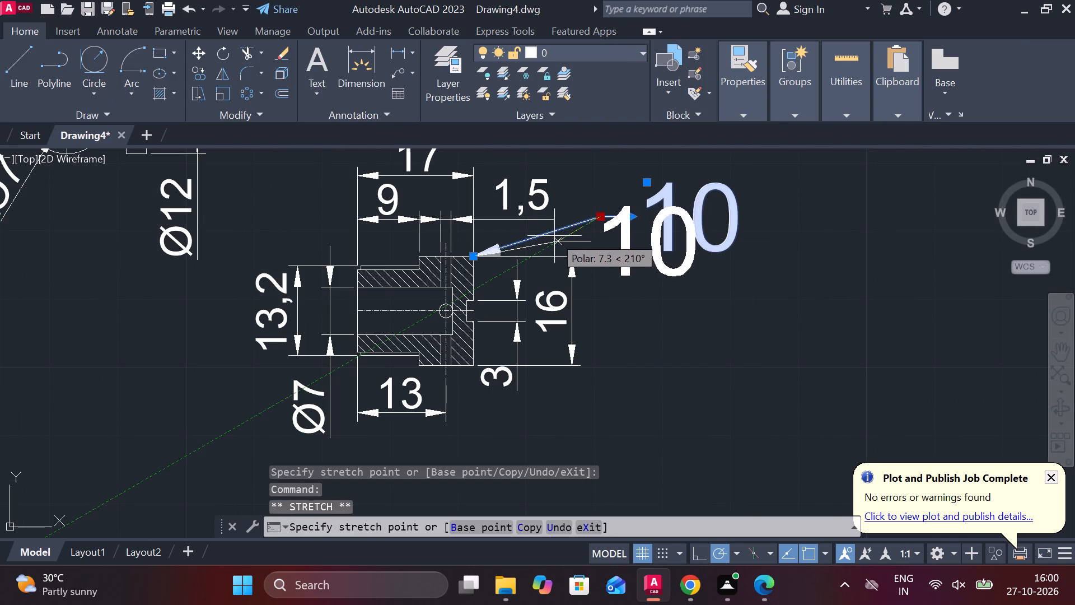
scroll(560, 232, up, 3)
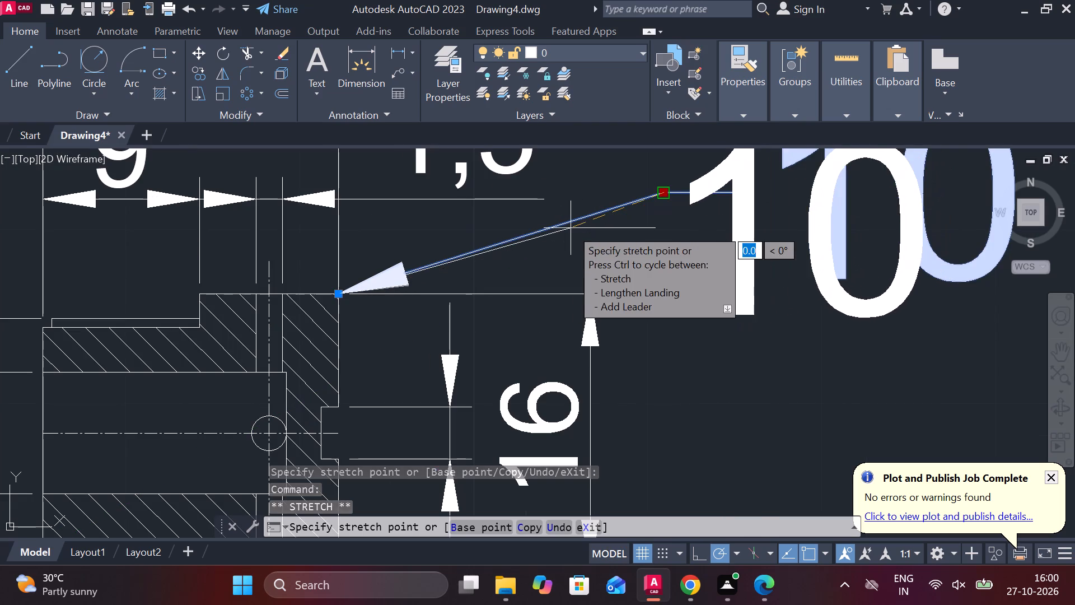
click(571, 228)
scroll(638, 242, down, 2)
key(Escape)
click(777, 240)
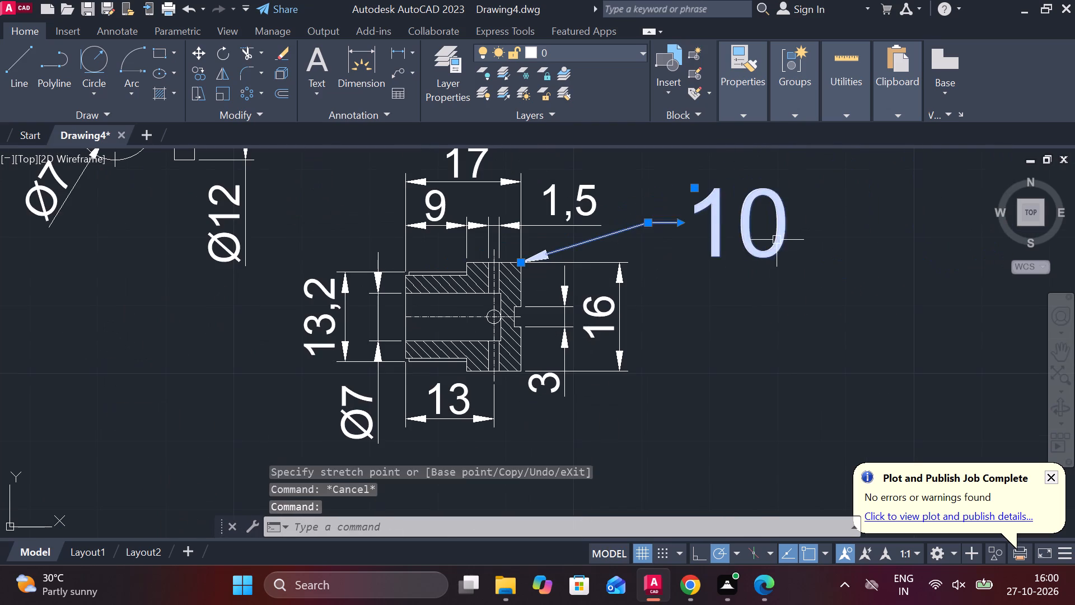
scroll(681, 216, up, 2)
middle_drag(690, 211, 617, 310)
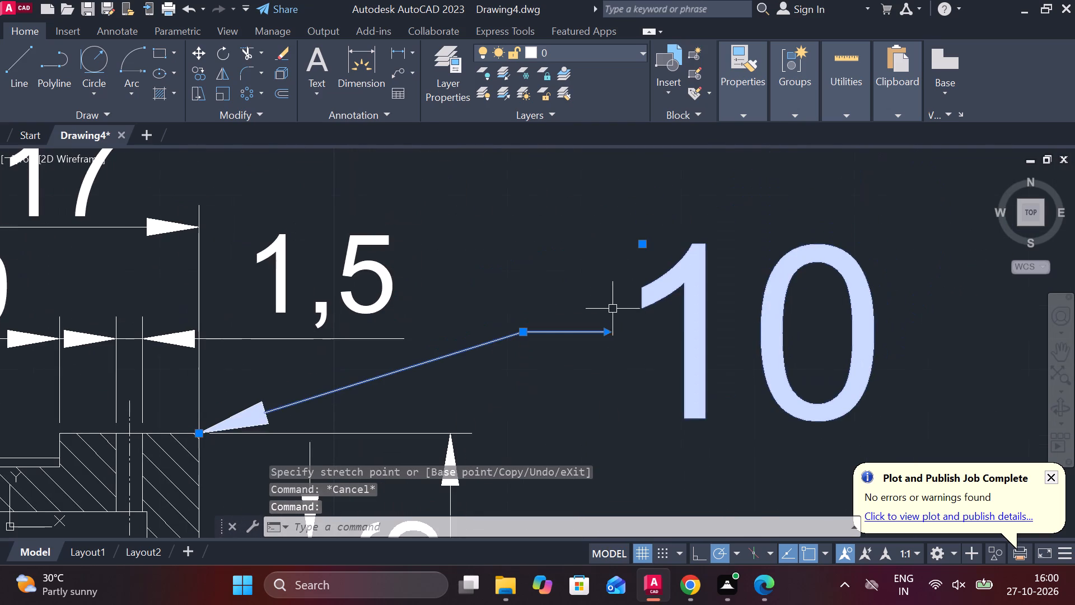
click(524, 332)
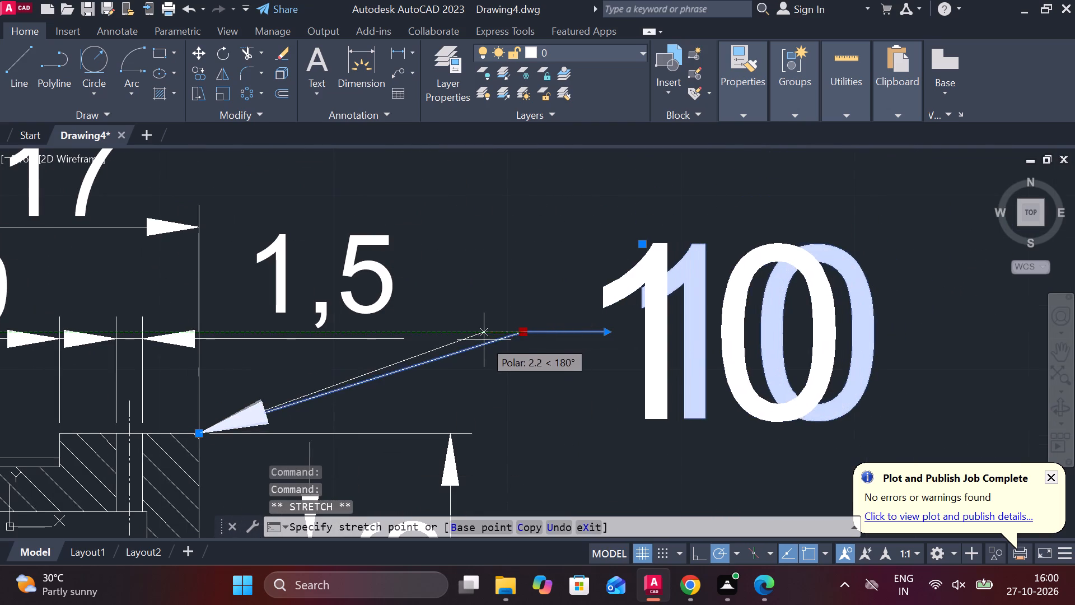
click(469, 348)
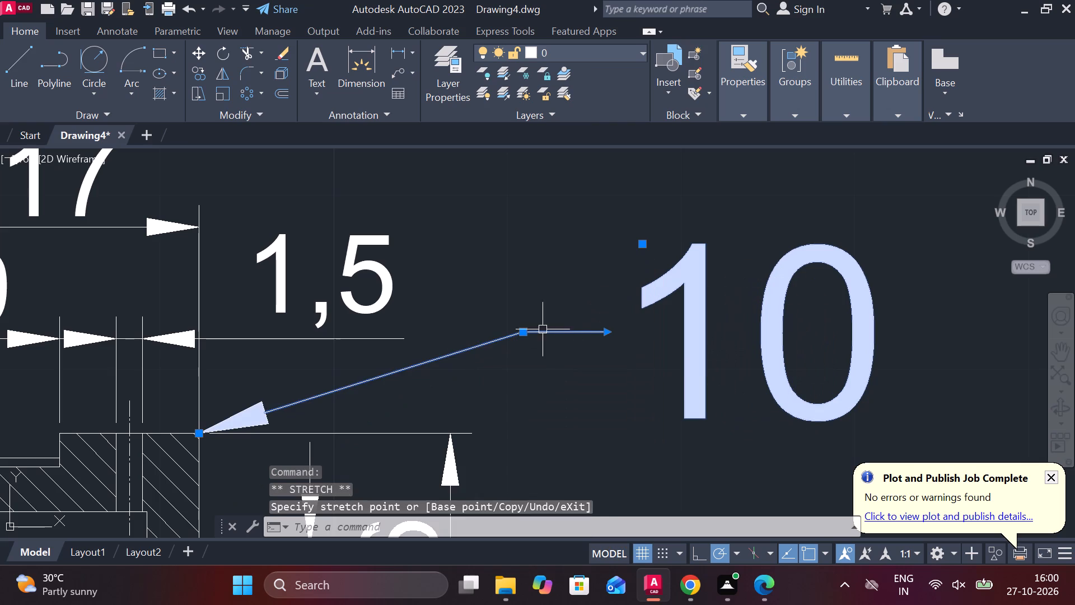
Shift the part-number 10 leader's bend about 1.4 mm horizontally toward the stepped part.
click(518, 333)
click(526, 333)
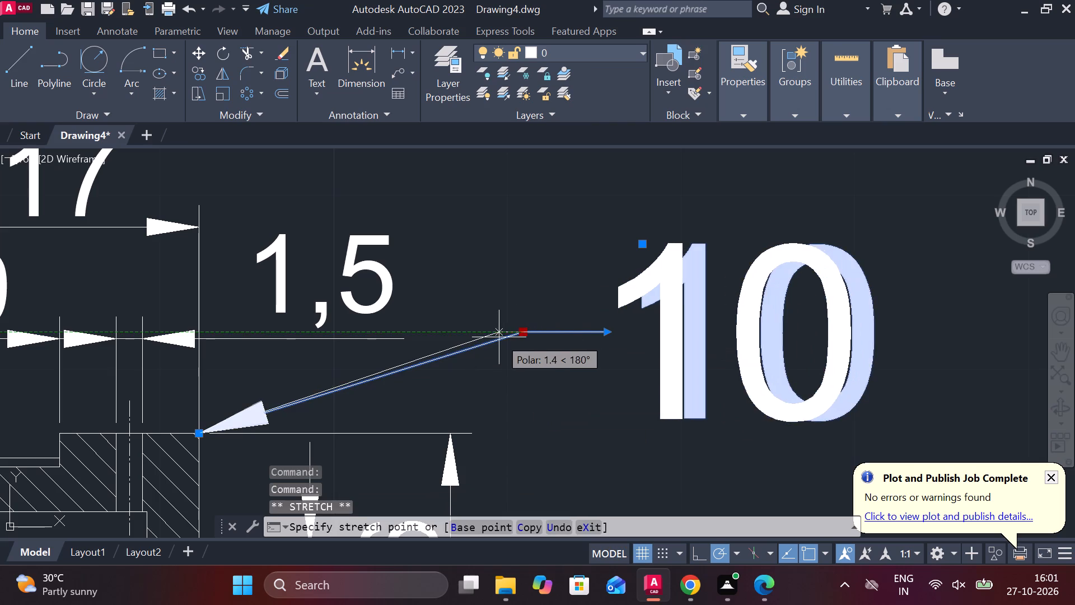
click(499, 337)
scroll(602, 333, down, 2)
key(Escape)
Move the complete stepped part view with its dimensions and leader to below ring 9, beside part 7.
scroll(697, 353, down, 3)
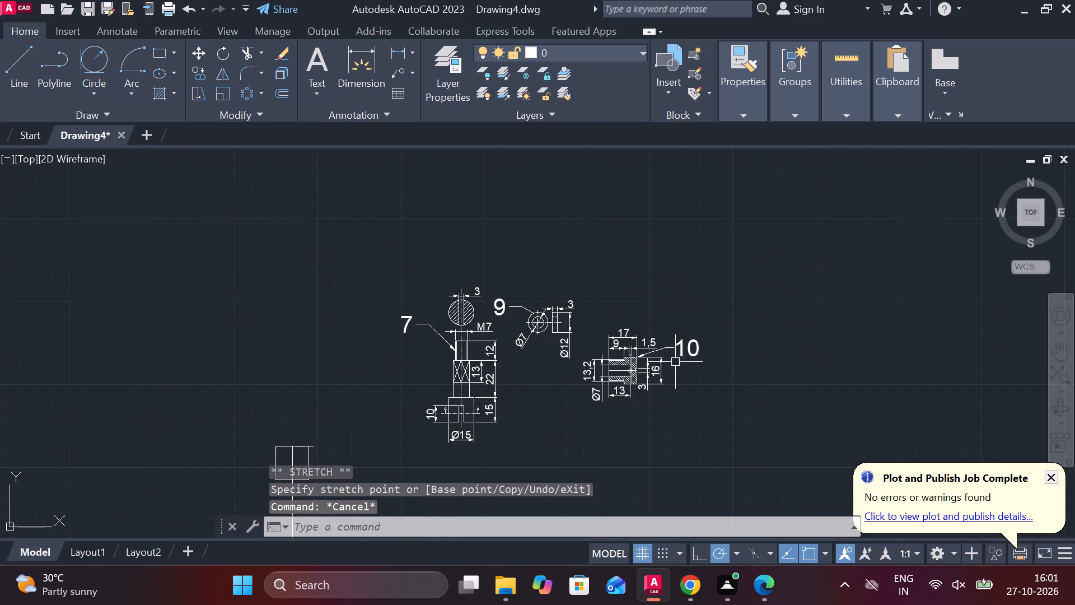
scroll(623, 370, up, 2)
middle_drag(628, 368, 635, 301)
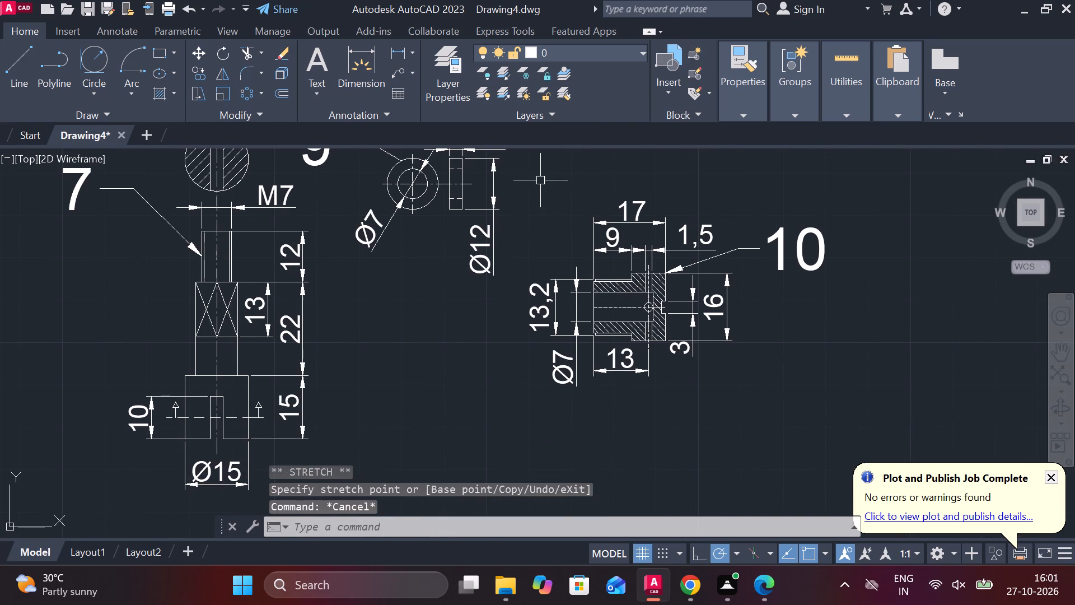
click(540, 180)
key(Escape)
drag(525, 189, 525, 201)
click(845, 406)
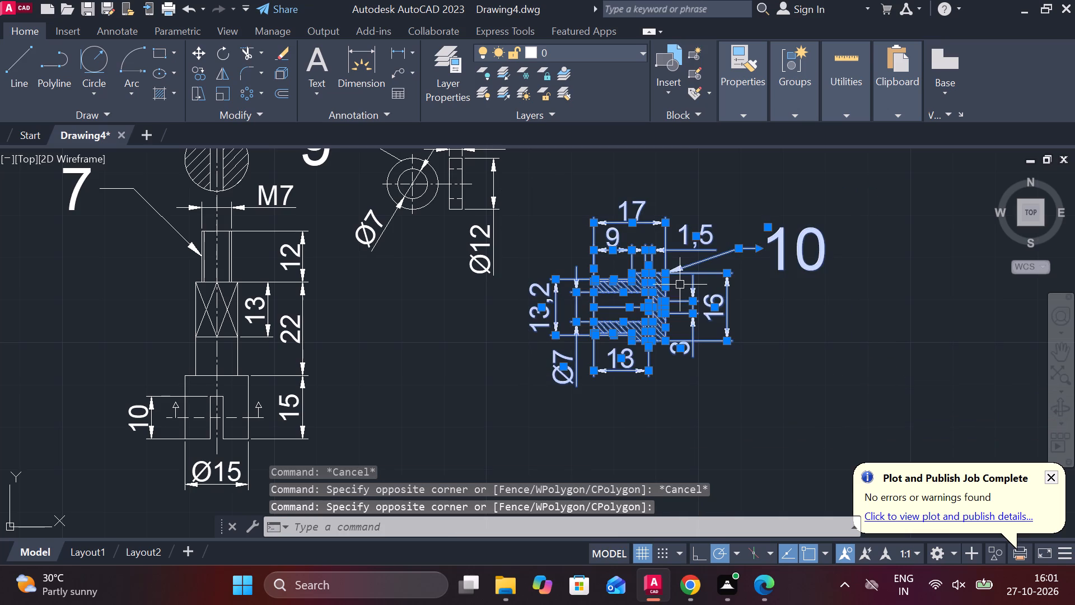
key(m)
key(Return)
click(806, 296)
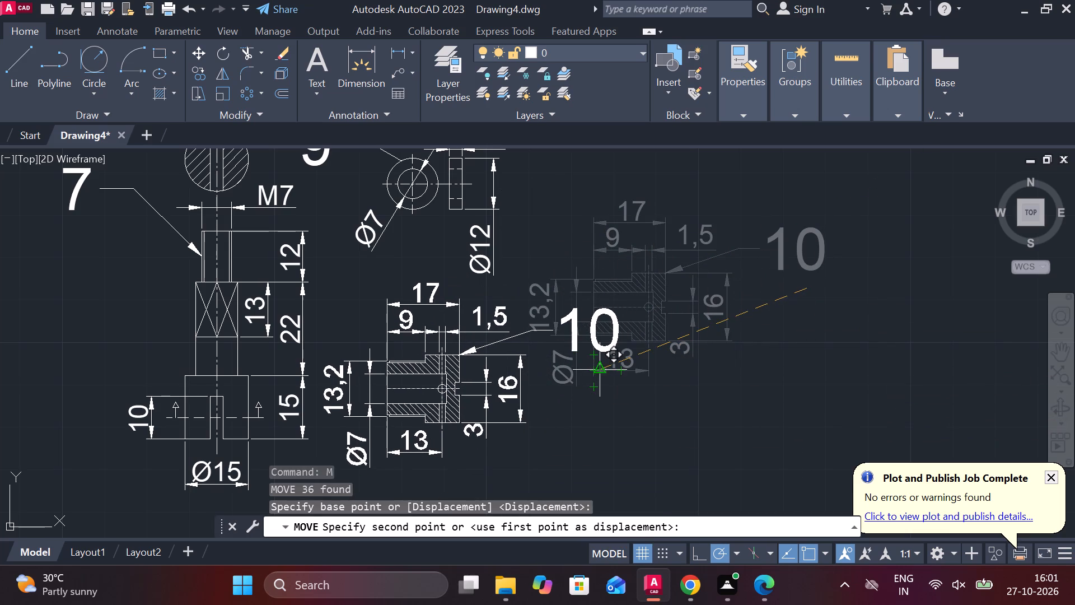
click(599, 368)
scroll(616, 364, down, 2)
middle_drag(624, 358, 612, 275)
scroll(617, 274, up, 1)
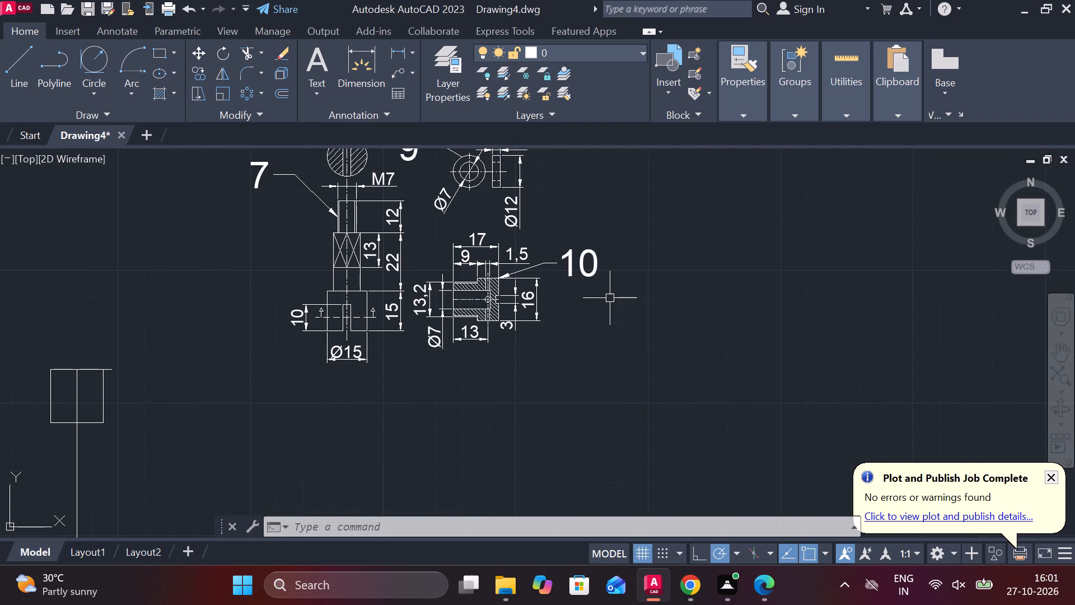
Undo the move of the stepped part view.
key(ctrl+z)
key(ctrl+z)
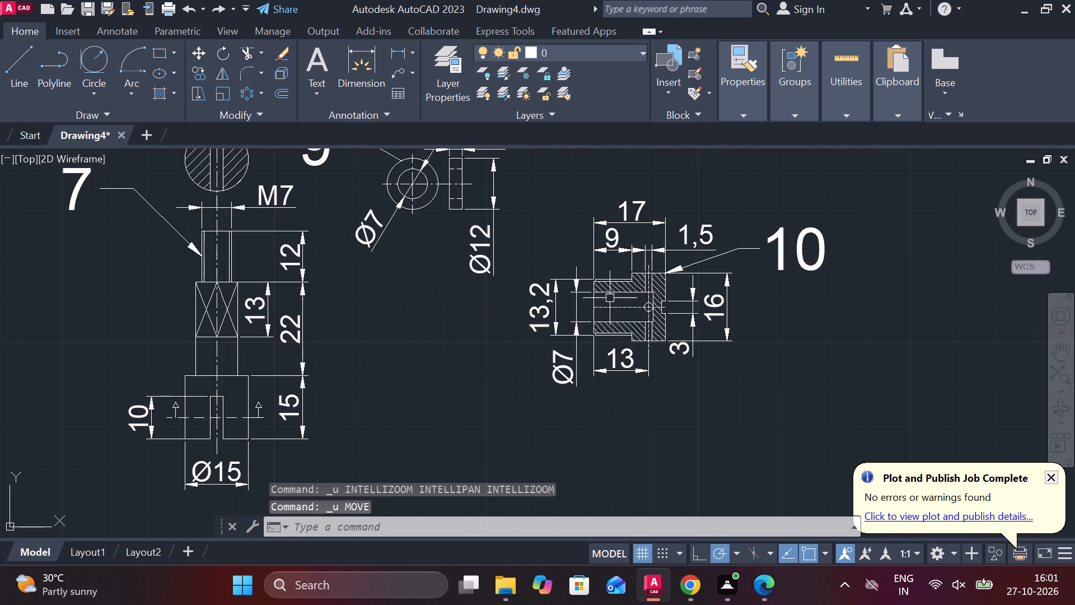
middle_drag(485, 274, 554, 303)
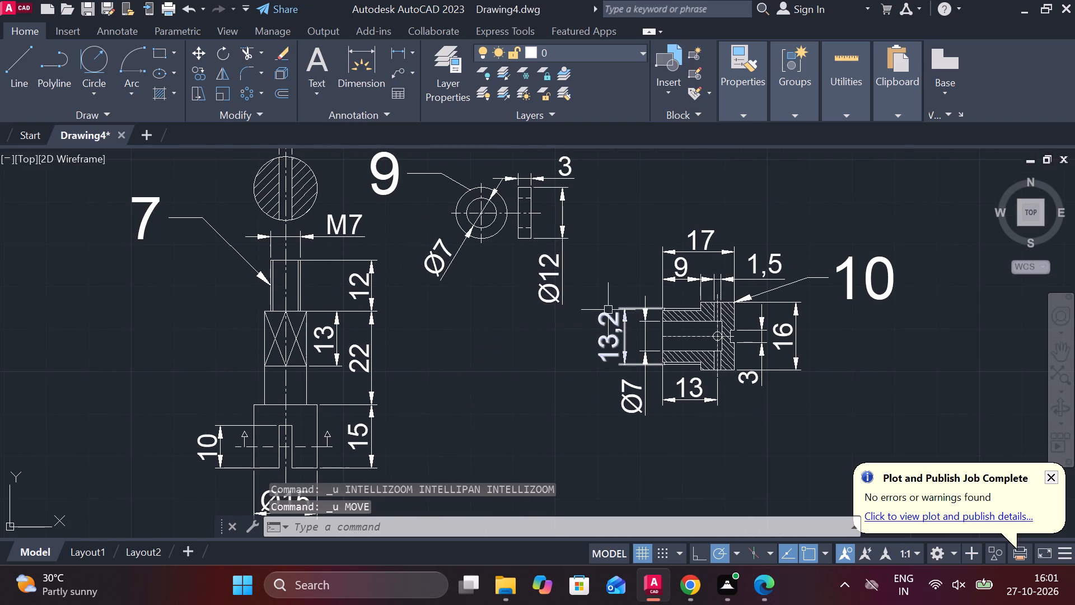
Move the complete stepped part view with its dimensions and part-number leader about 41 mm horizontally away from ring 9.
click(596, 201)
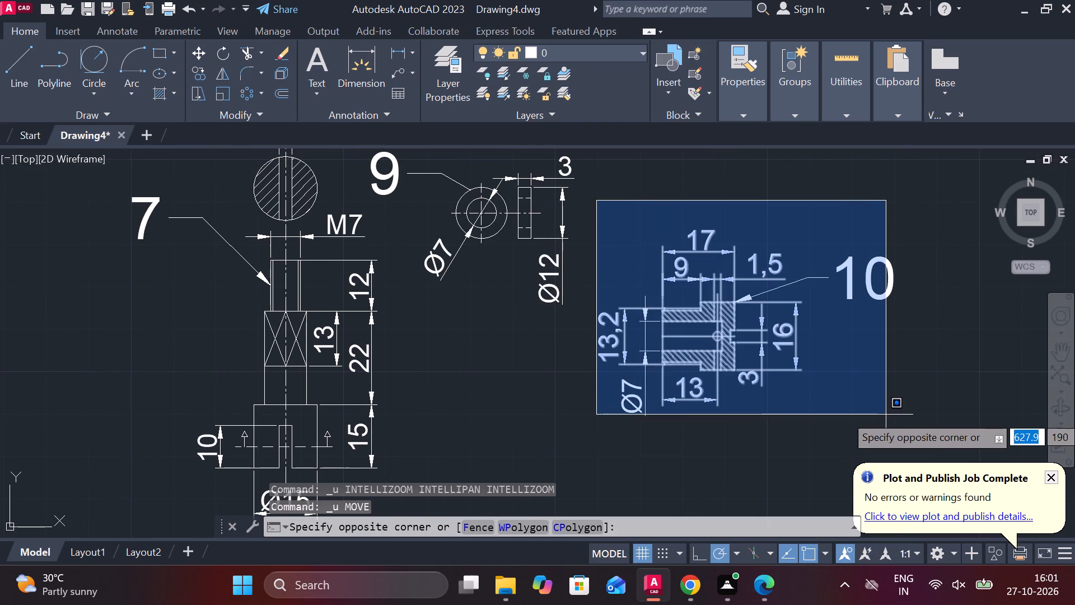
middle_drag(853, 417, 589, 399)
click(681, 454)
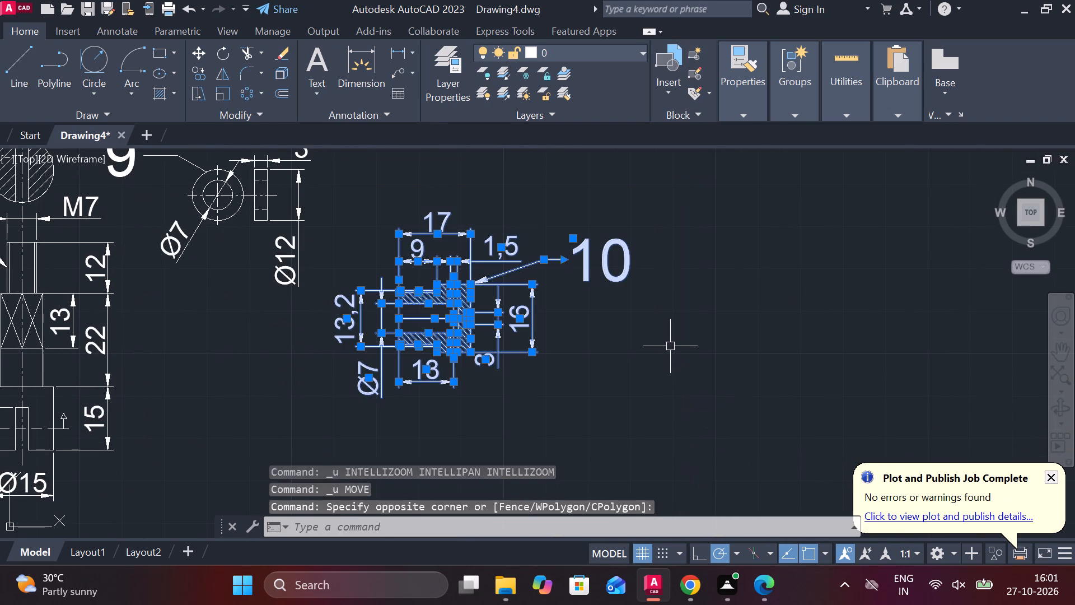
key(m)
key(Return)
drag(671, 346, 683, 355)
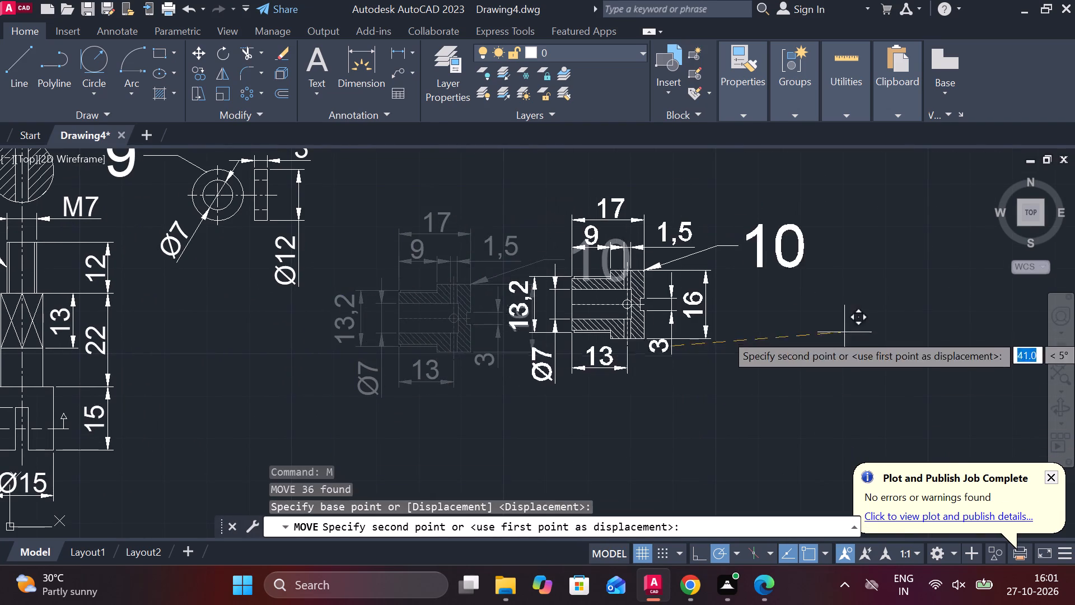
click(847, 339)
key(Escape)
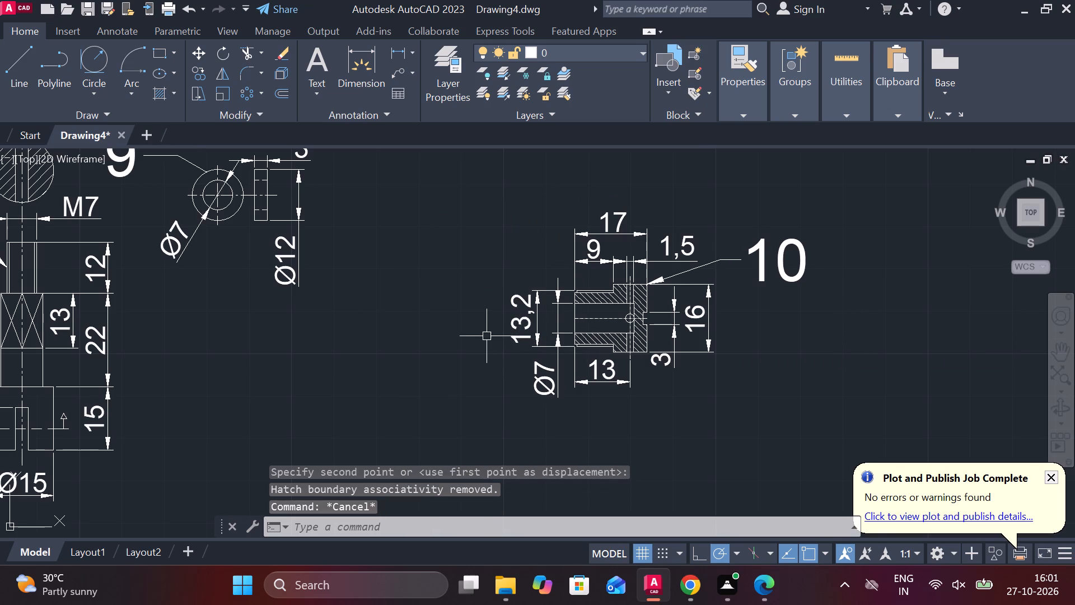
Extend the stepped part's horizontal centreline past the 13,2 dimension into the free space toward ring 9.
scroll(480, 337, up, 1)
click(655, 309)
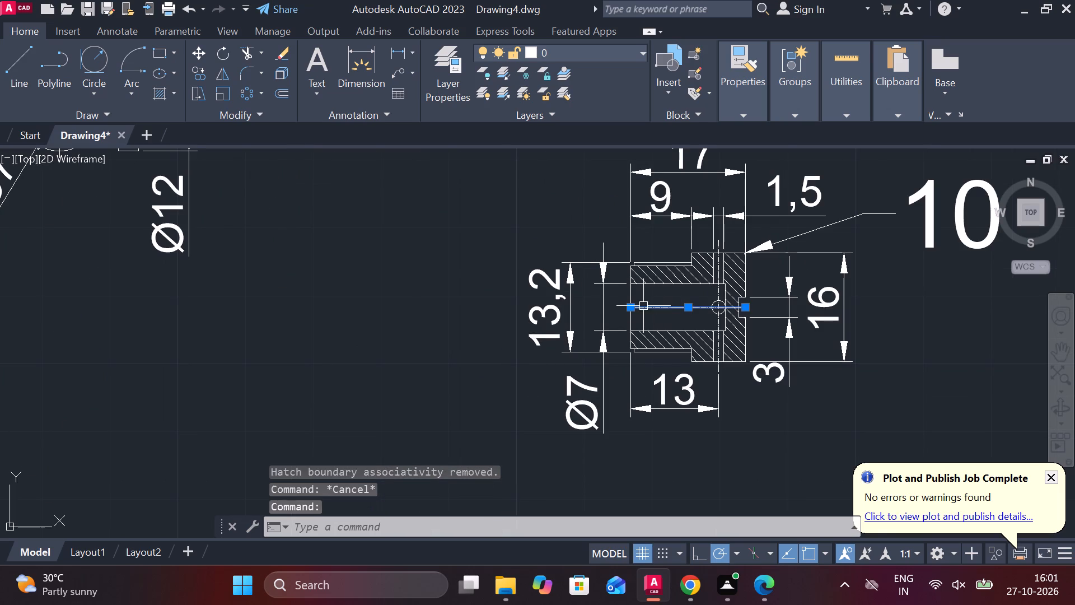
click(683, 344)
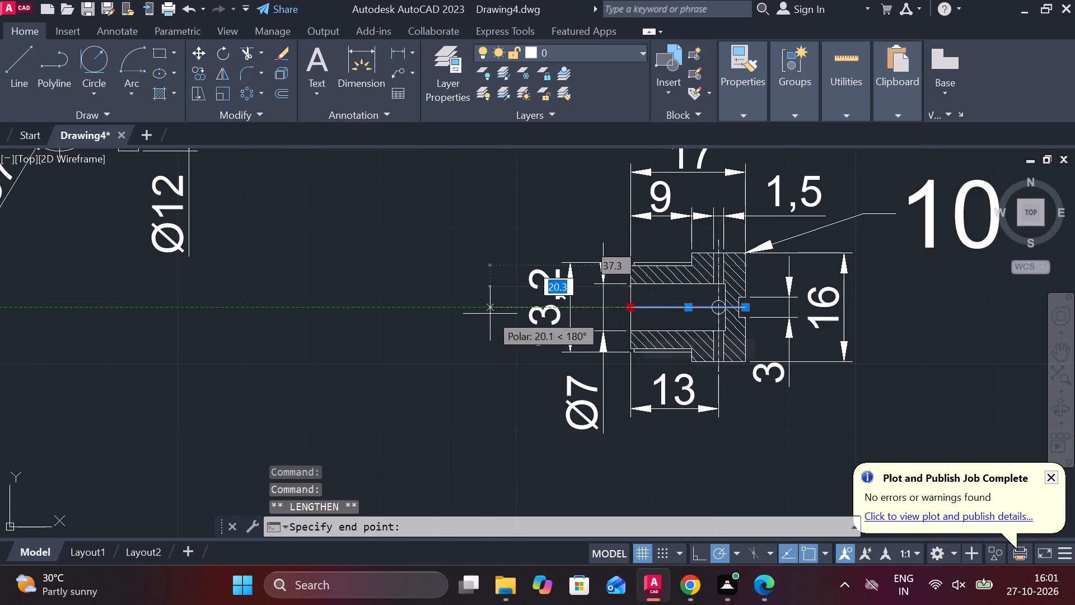
click(437, 312)
key(Escape)
Draw a 16 mm diameter circle centred on the free end of the stepped part's extended centreline.
key(c)
key(space)
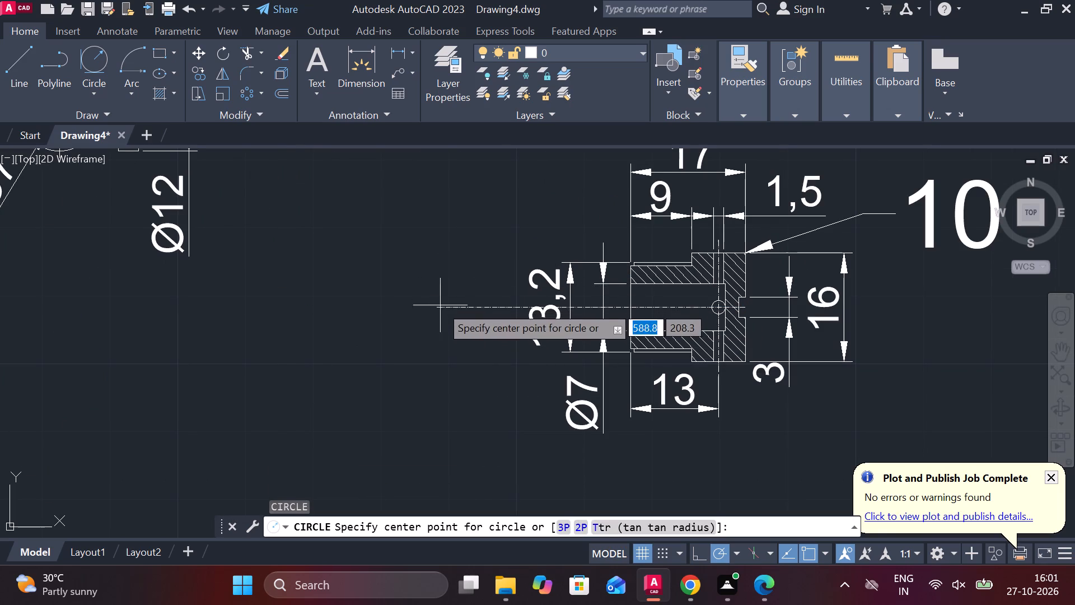
click(440, 305)
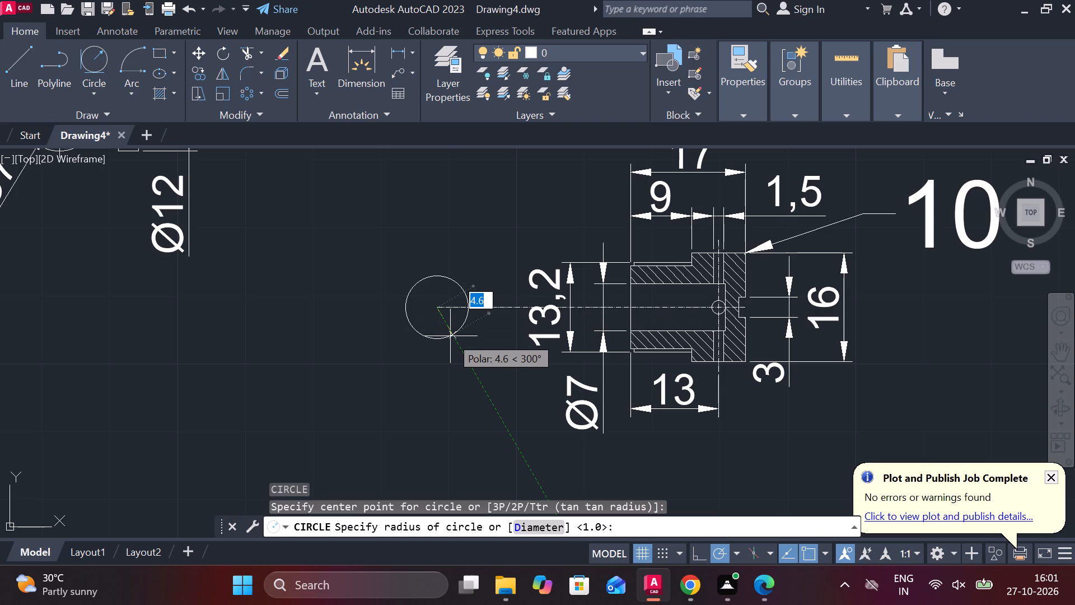
text(D)
key(space)
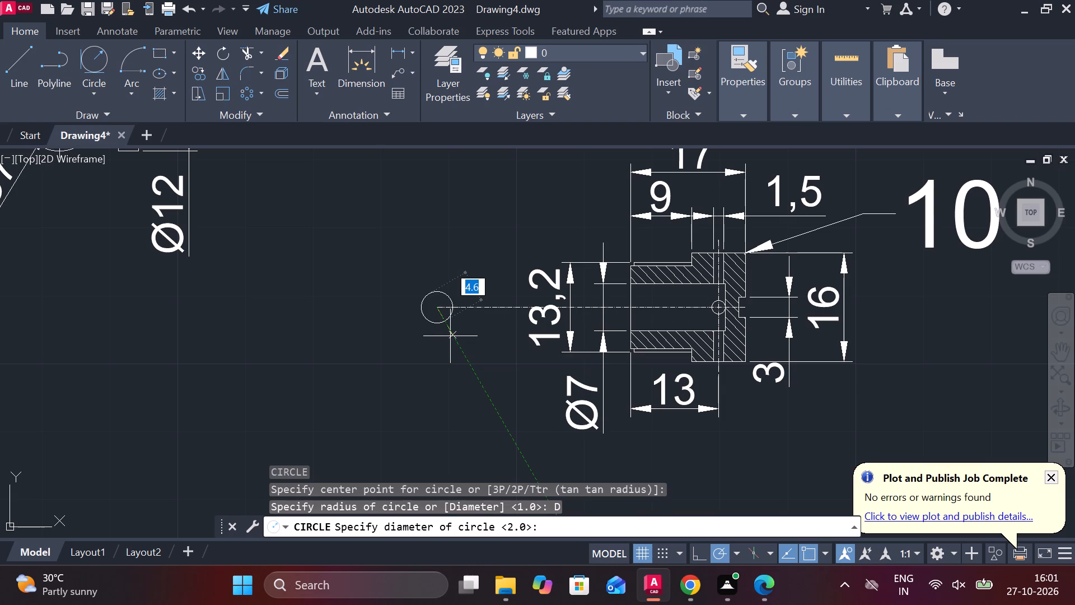
text(16)
key(Return)
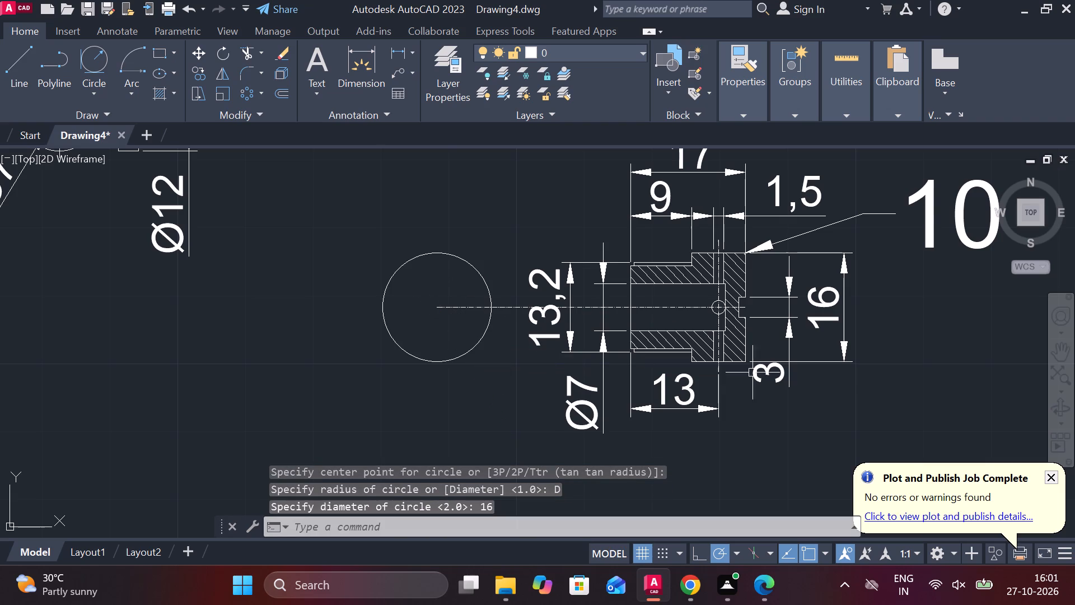
Add a diameter symbol in front of the stepped part's 16 dimension text.
middle_drag(774, 366, 687, 358)
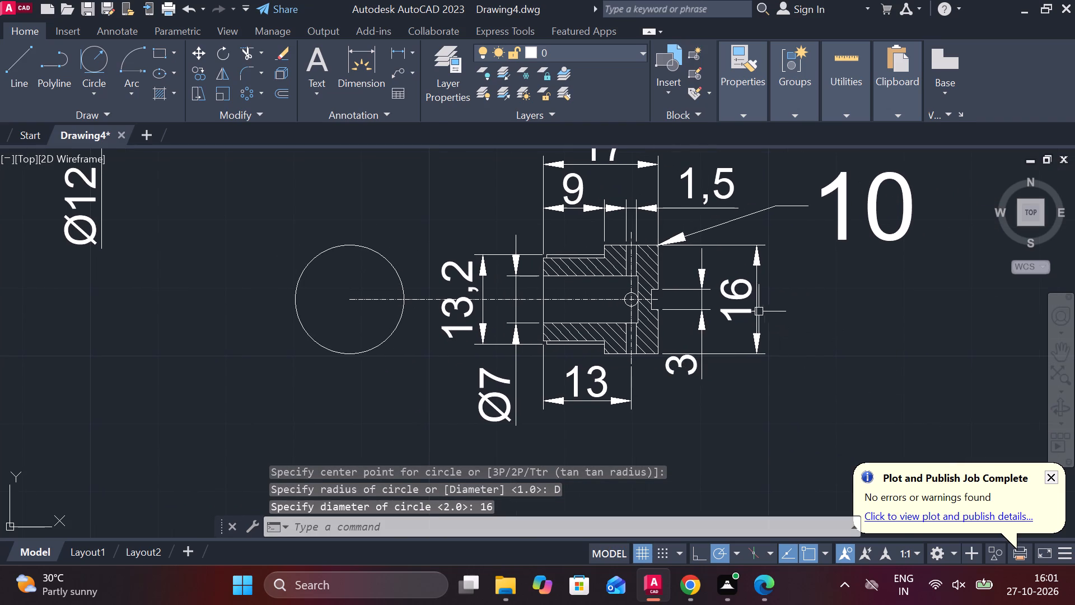
double_click(745, 295)
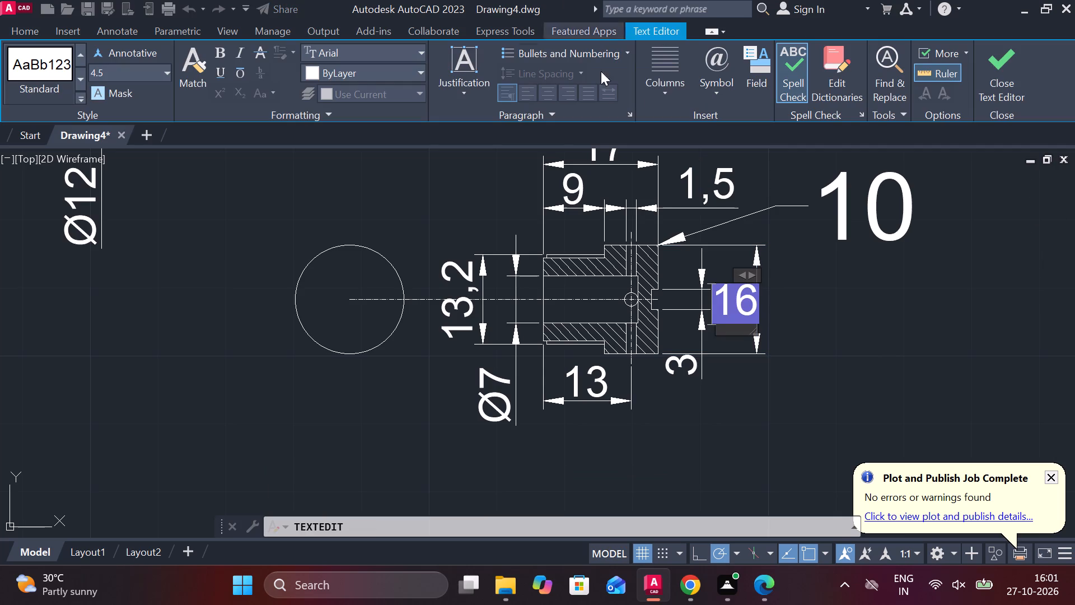
click(713, 94)
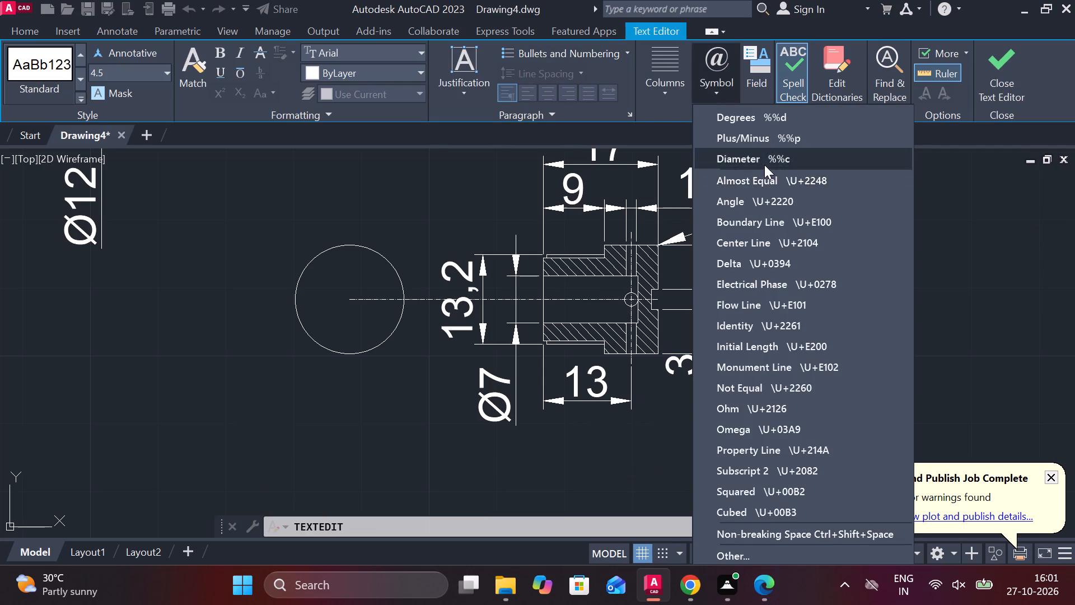
click(764, 165)
click(1017, 64)
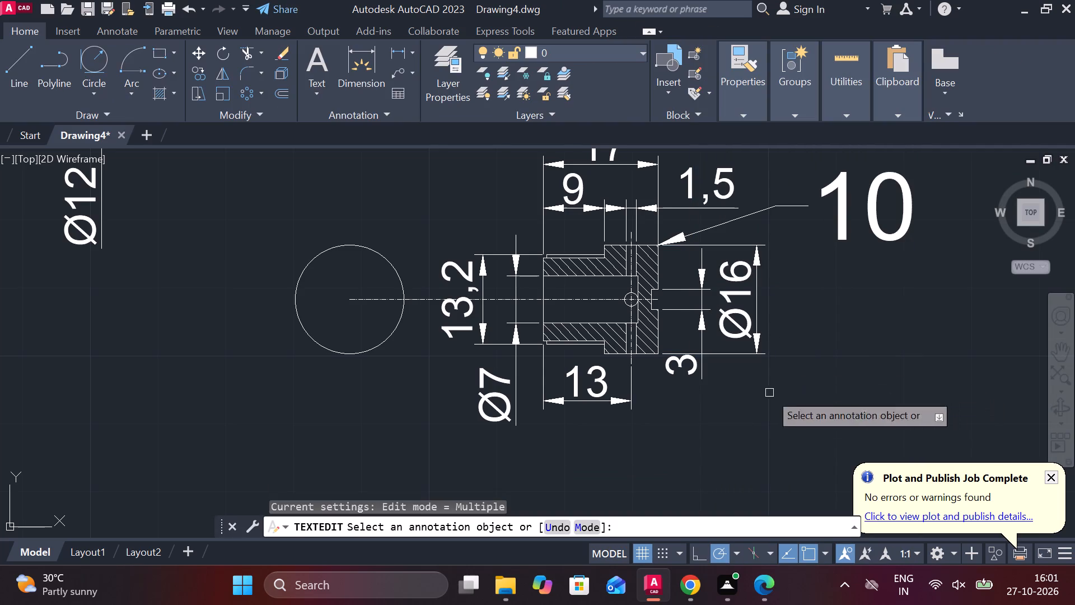
middle_drag(349, 394, 411, 405)
key(Escape)
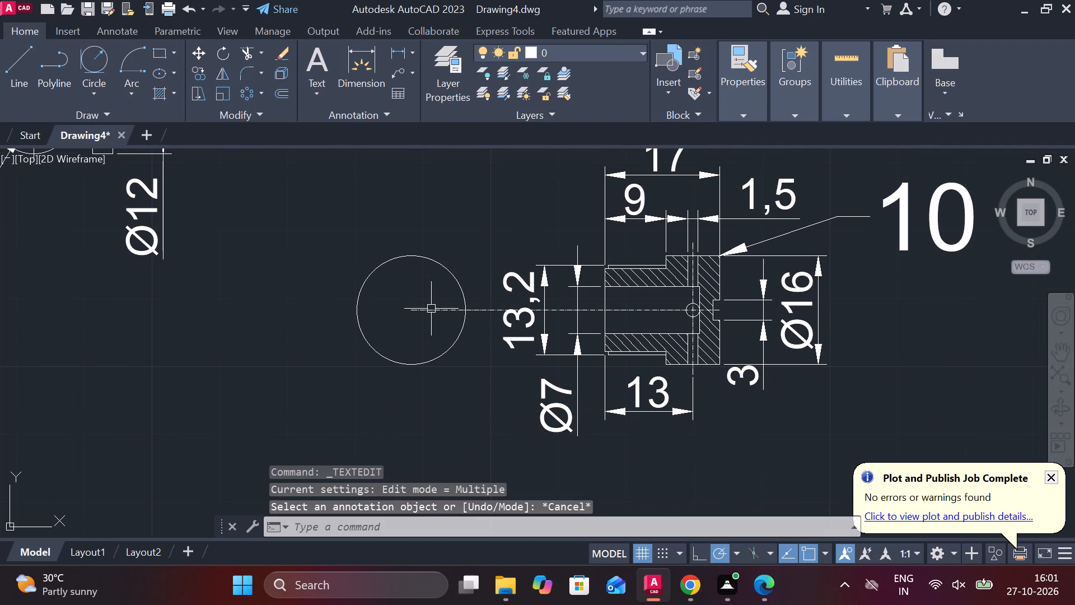
Stretch the centreline's end from the 16 mm circle's centre to beyond the circle's far side.
click(431, 309)
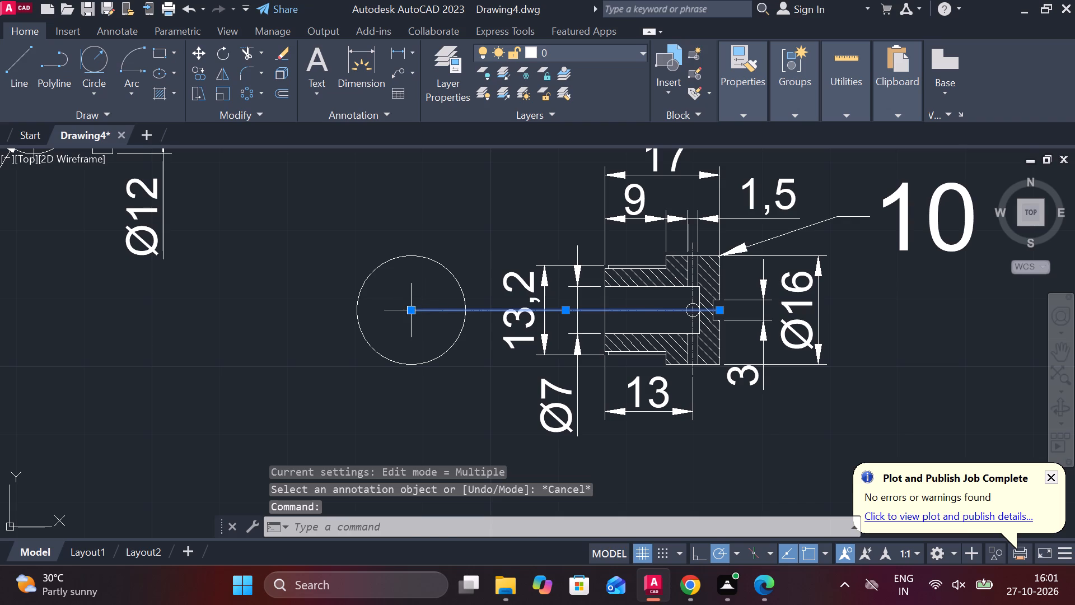
click(412, 310)
click(336, 307)
key(Escape)
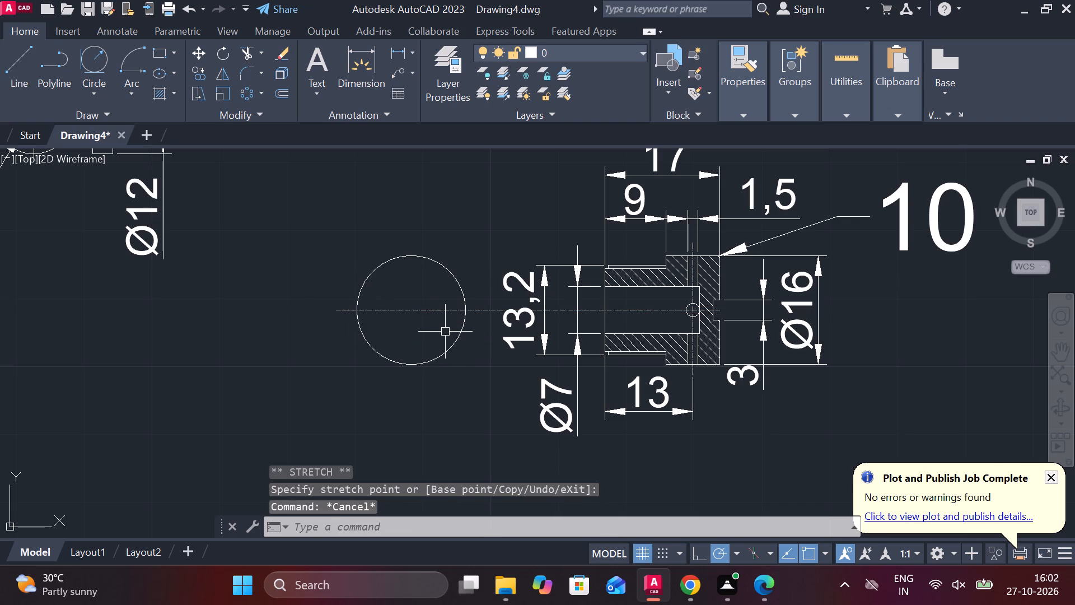
Draw a vertical line across the 16 mm circle from its top quadrant to its bottom quadrant.
key(l)
key(Return)
click(417, 259)
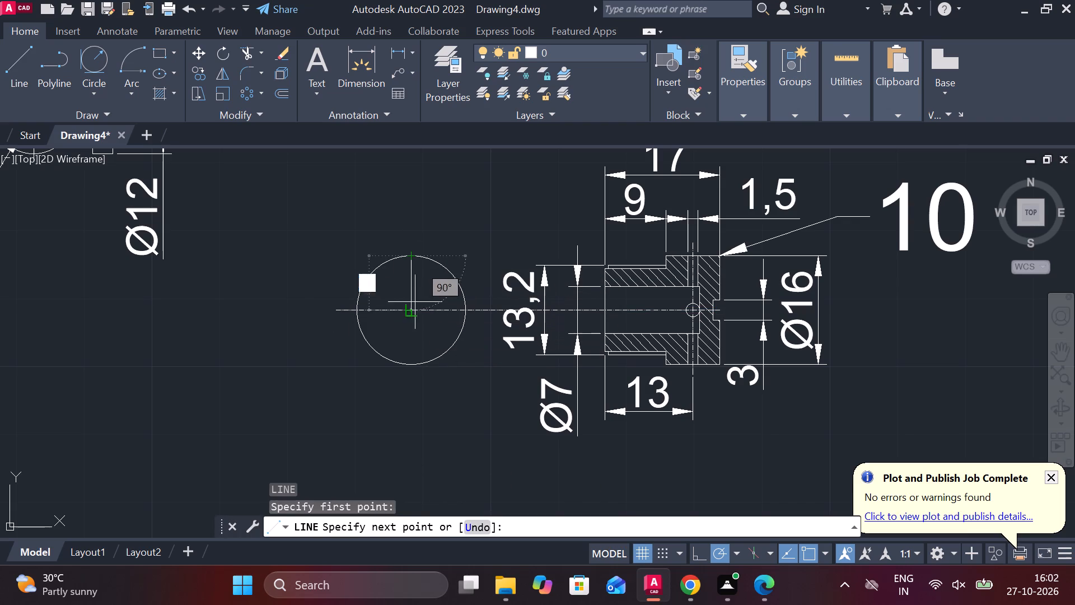
click(410, 363)
key(Escape)
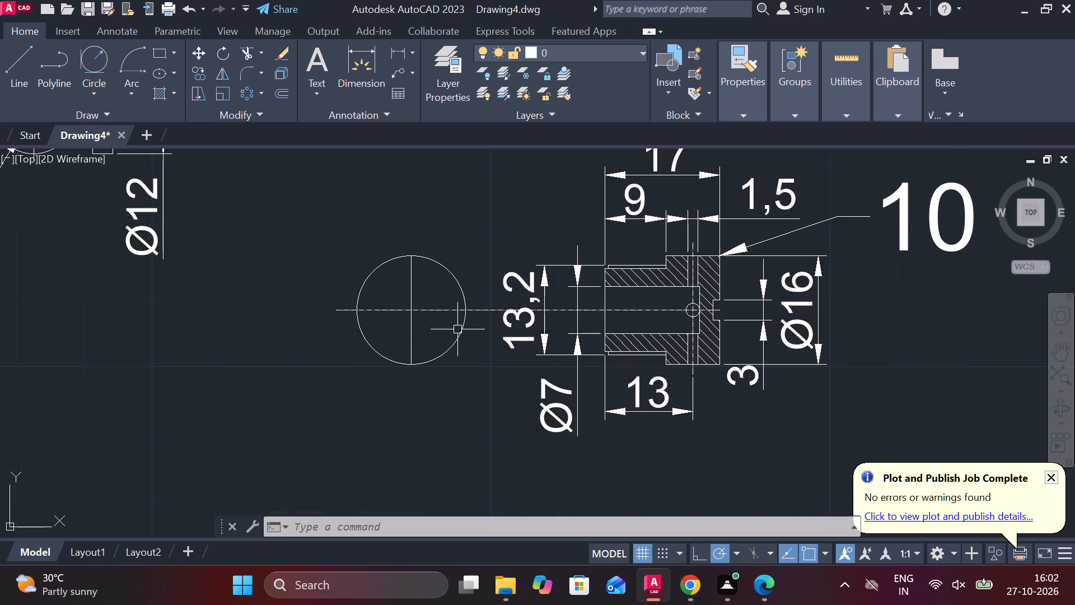
Draw a horizontal line from the 16 mm circle's centre to its left quadrant.
scroll(422, 320, up, 1)
key(Escape)
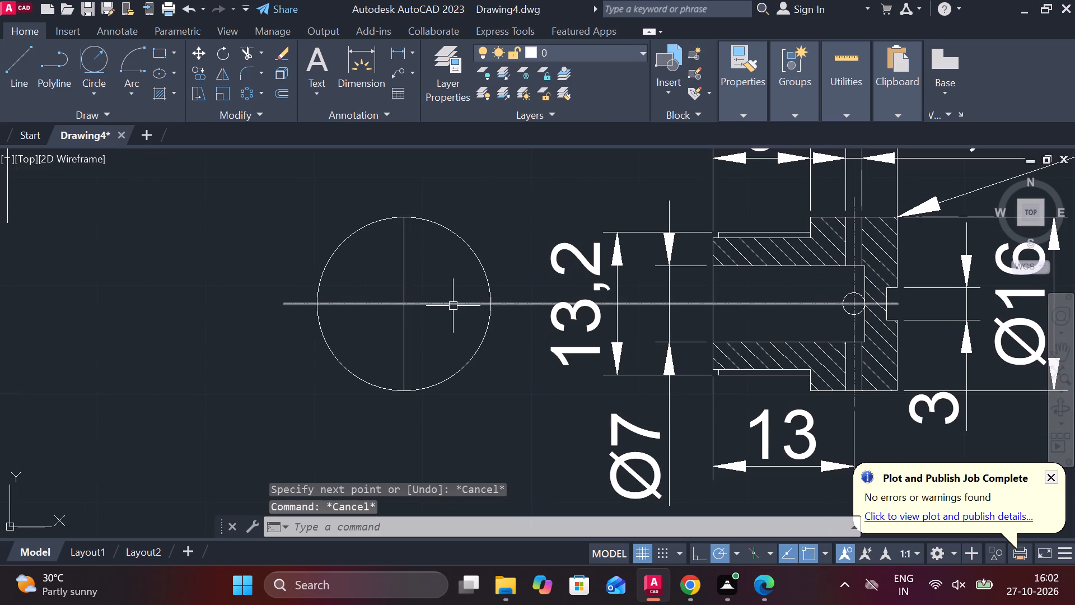
key(l)
key(Return)
click(410, 304)
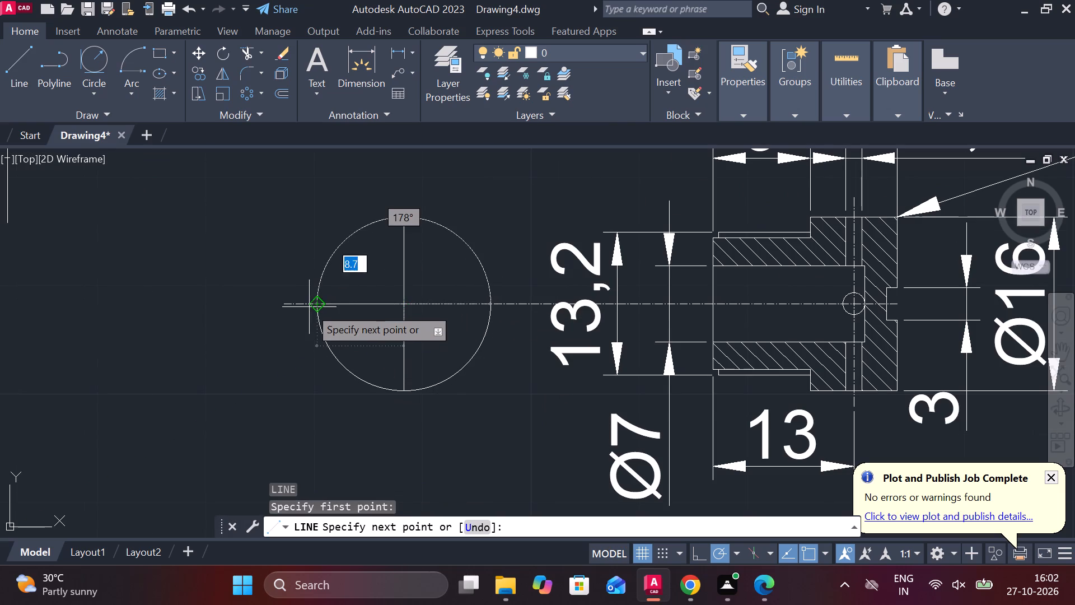
click(312, 306)
key(Escape)
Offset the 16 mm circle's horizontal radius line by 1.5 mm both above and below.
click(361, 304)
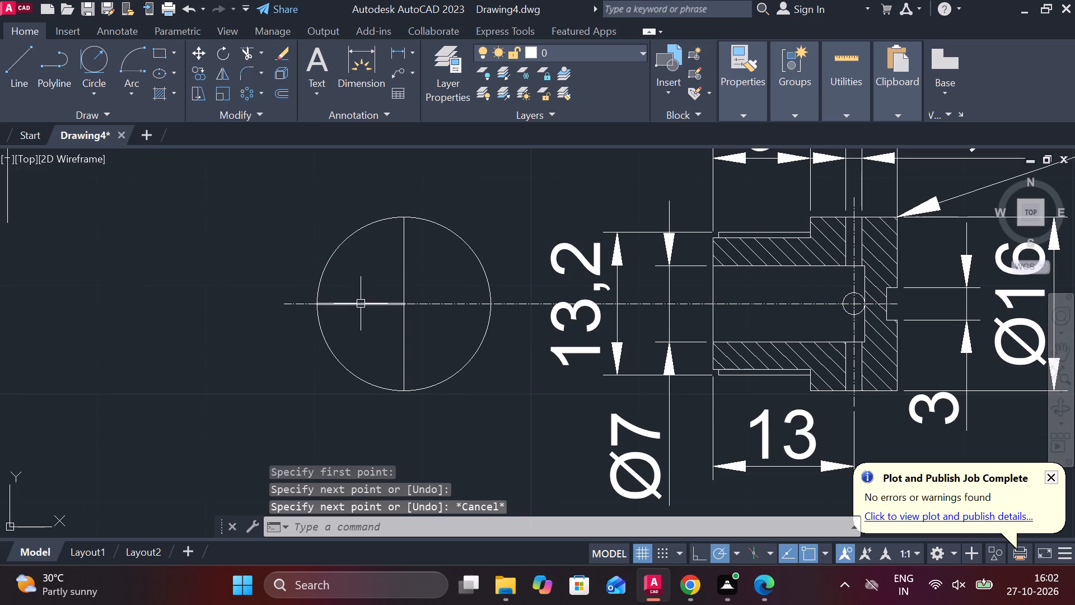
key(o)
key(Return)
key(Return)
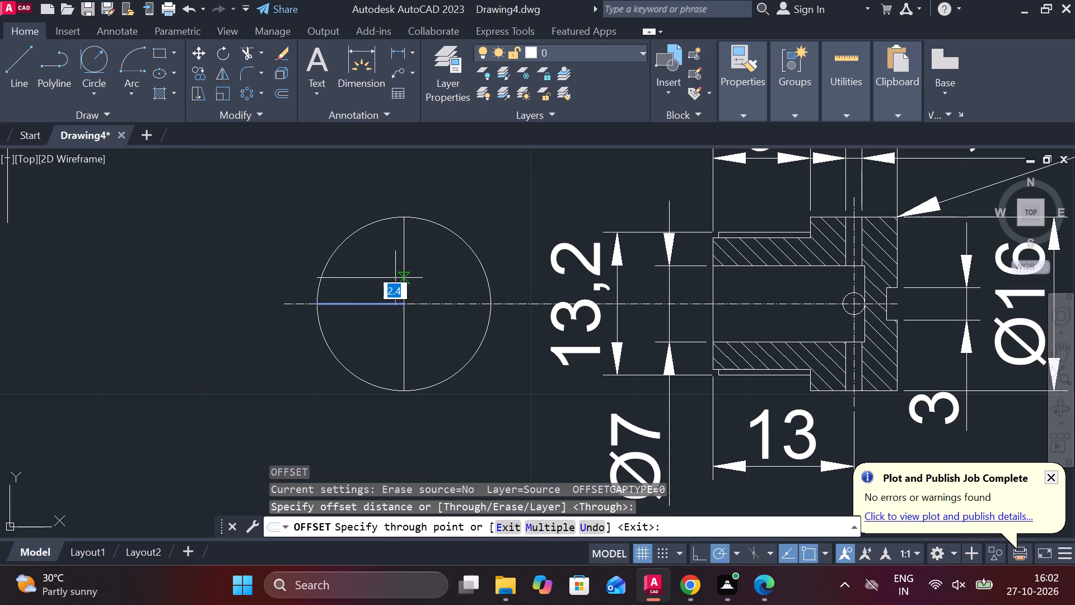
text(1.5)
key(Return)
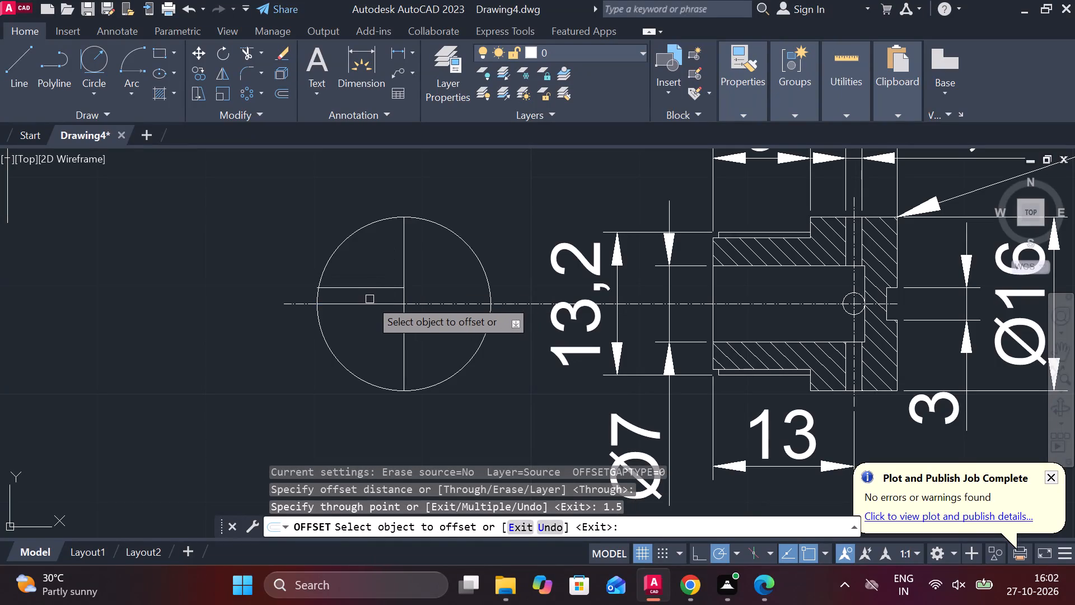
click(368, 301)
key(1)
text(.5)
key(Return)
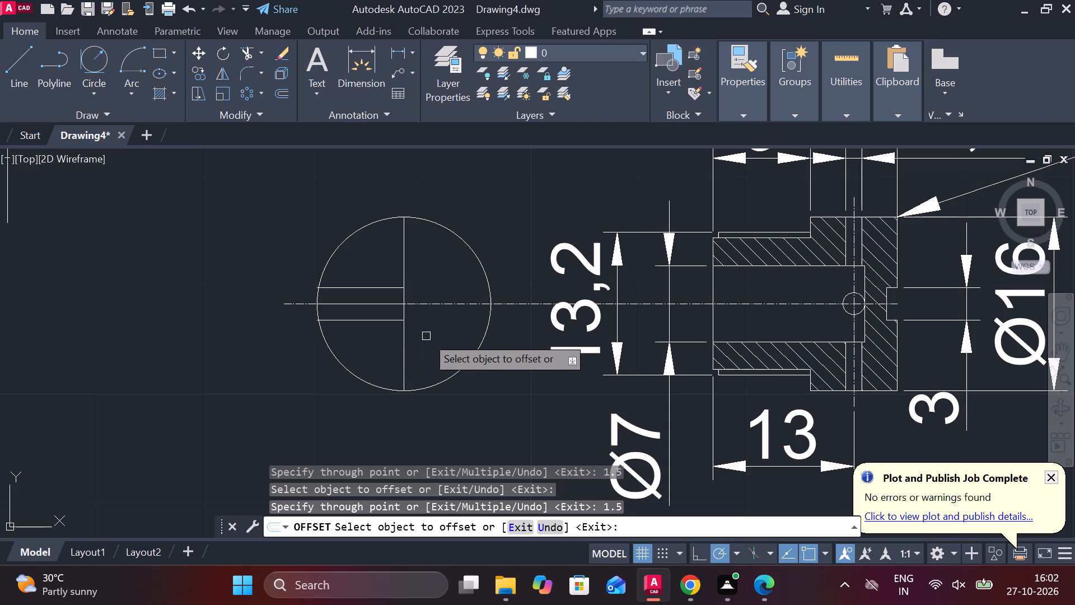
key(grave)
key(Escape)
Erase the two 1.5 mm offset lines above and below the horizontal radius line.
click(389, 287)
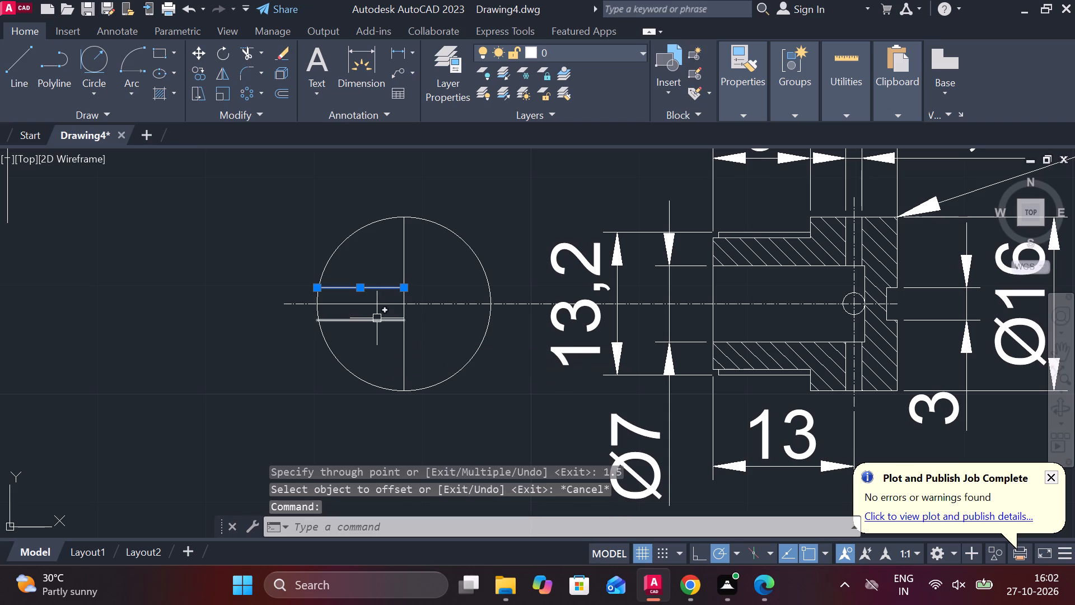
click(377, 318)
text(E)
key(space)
Draw a 7 mm diameter circle concentric with the 16 mm circle.
key(c)
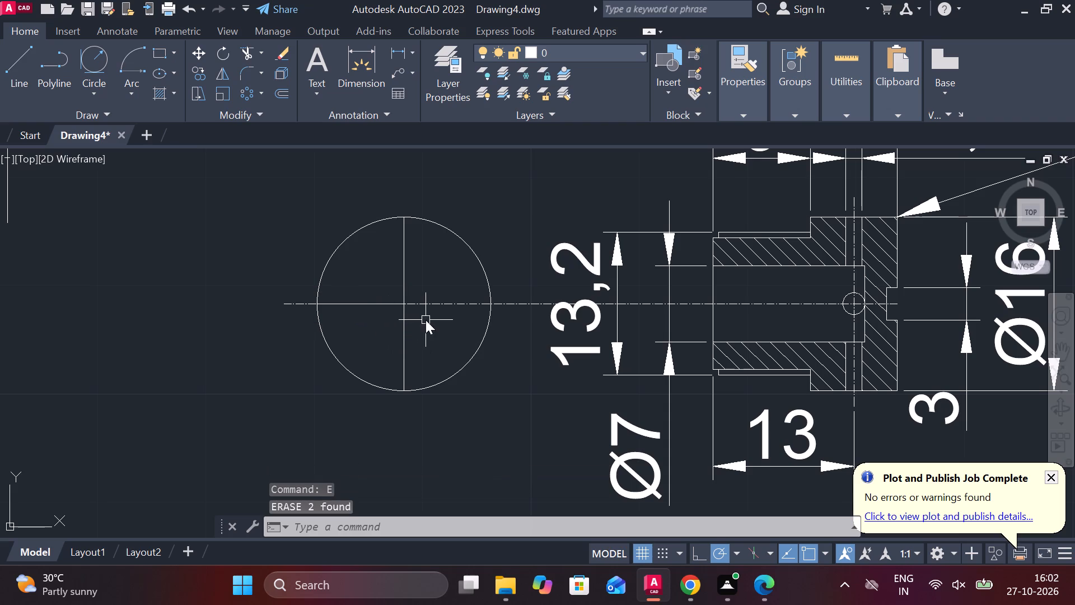
key(space)
click(407, 299)
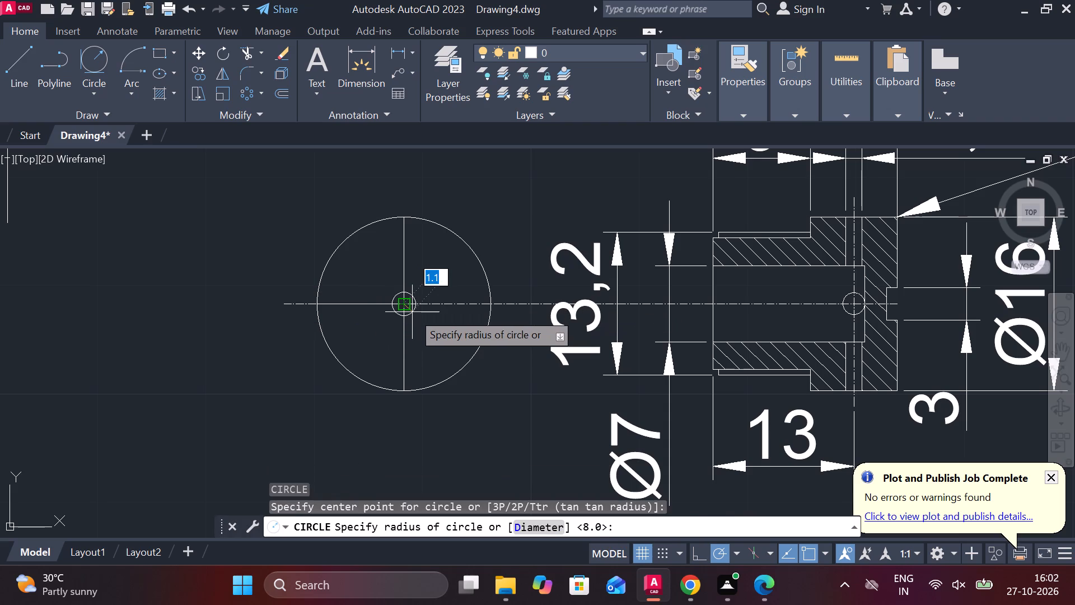
text(D 7)
key(Return)
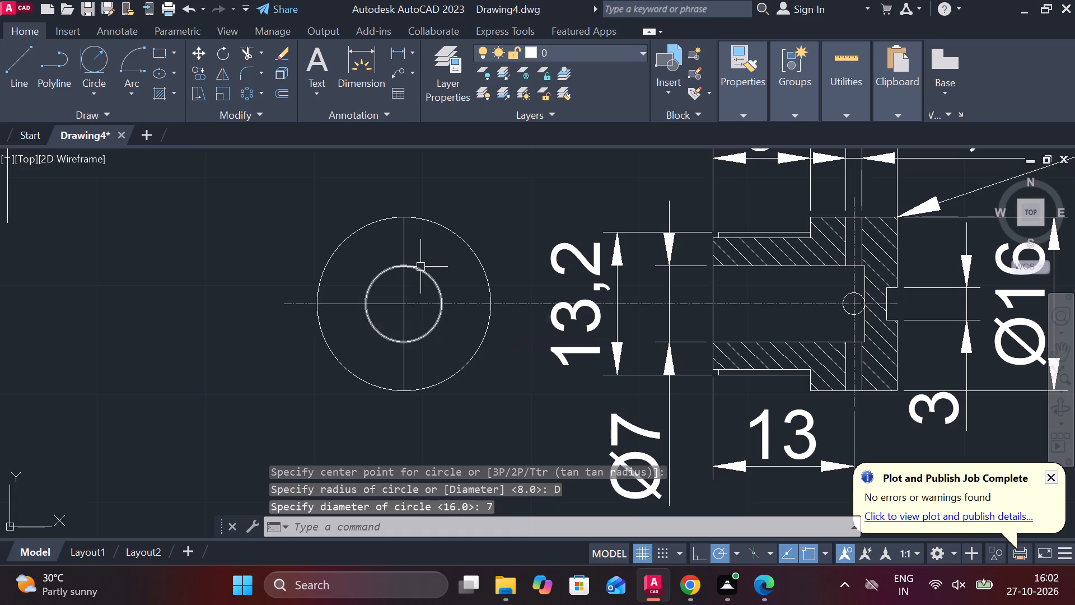
Offset the 16 mm circle's horizontal radius line by 0.5 mm both above and below.
click(354, 306)
key(o)
key(Return)
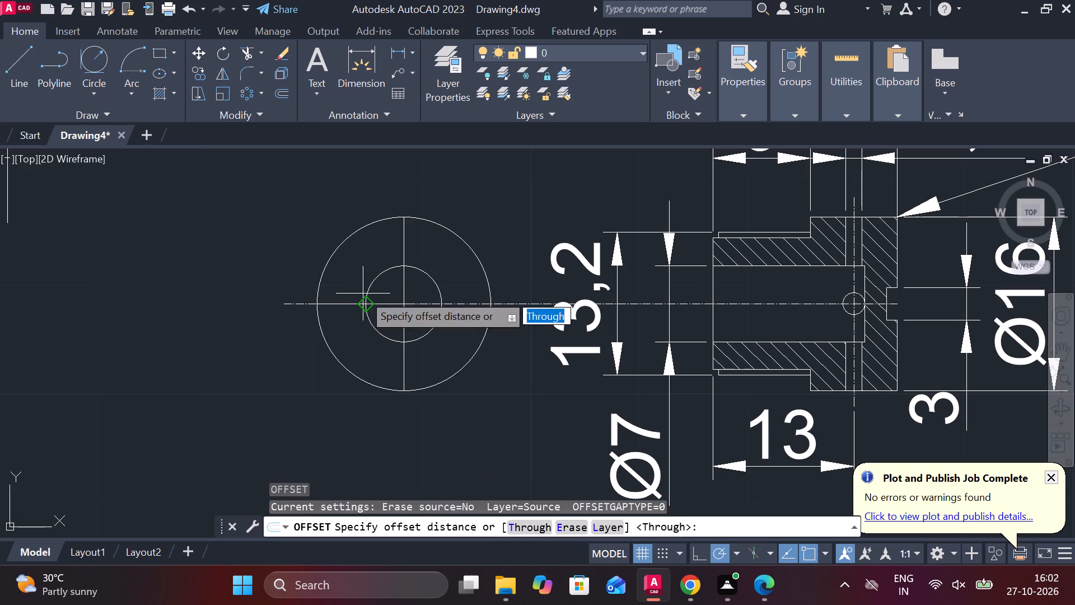
key(Return)
scroll(367, 281, up, 2)
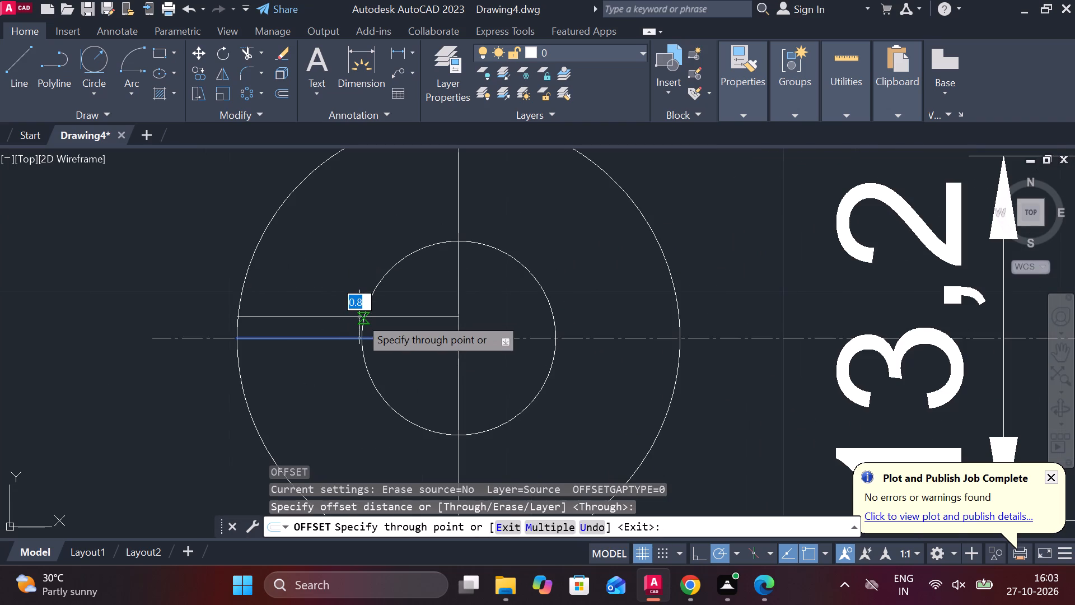
key(period)
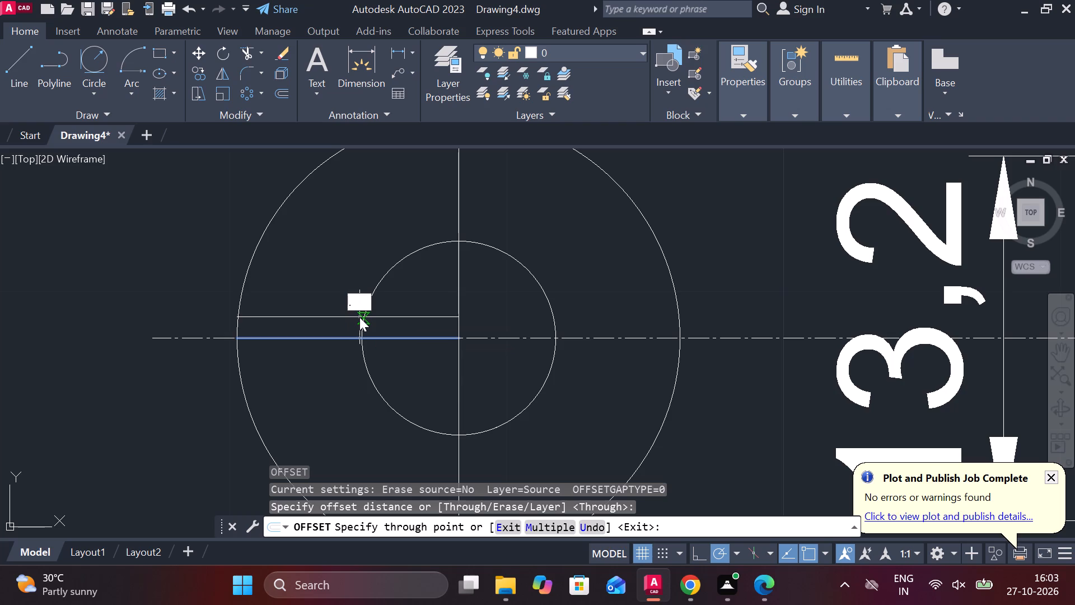
key(5)
key(Return)
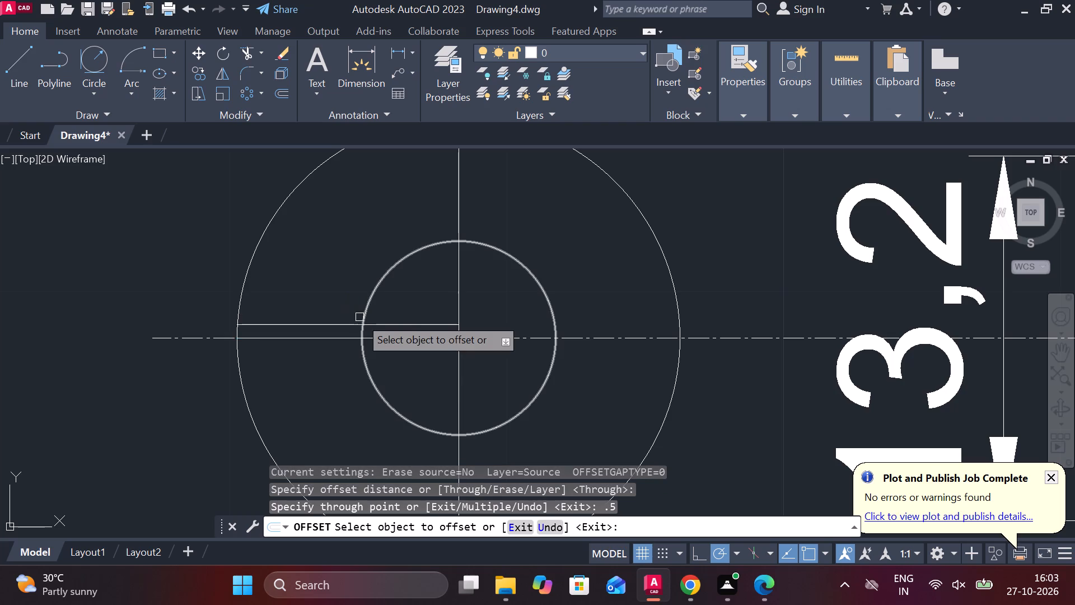
middle_drag(371, 362, 398, 332)
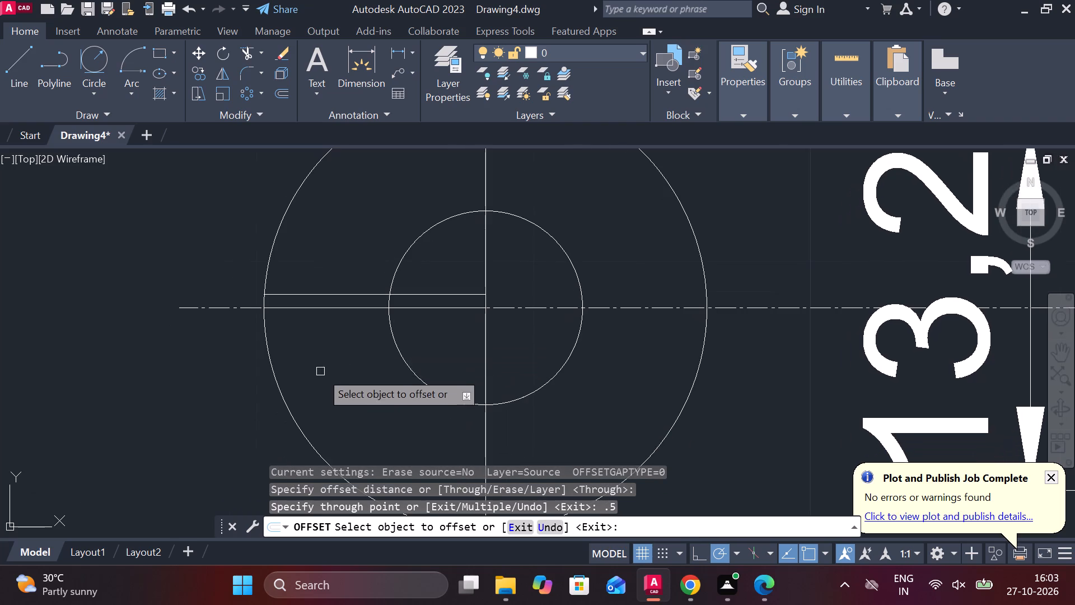
click(340, 310)
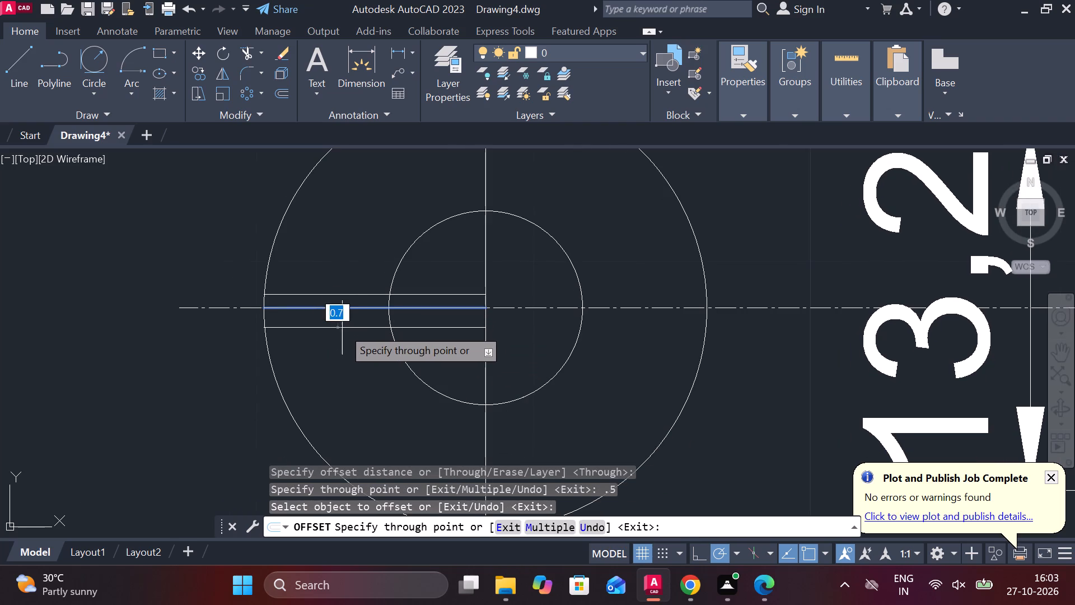
text(.5)
key(Return)
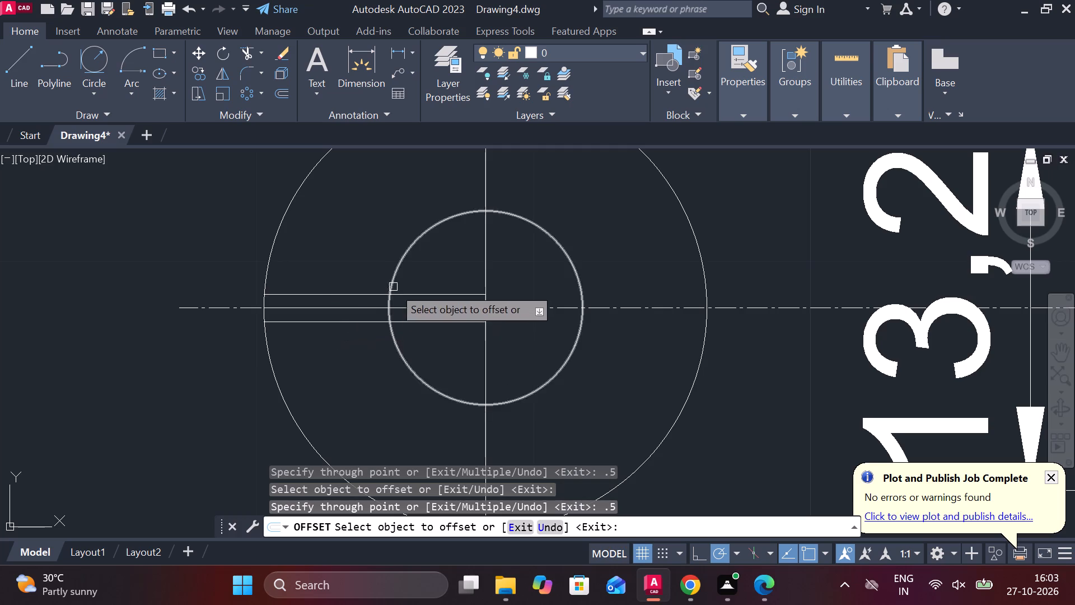
key(Escape)
Trim the horizontal radius line and its two offset lines inside the 7 mm circle.
text(TR)
key(space)
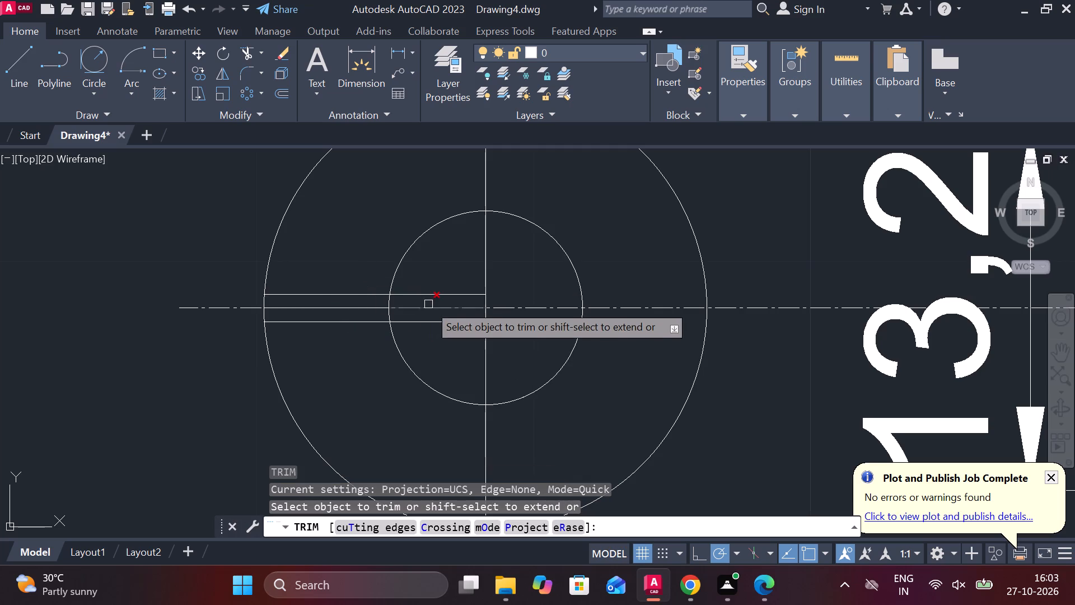
click(429, 296)
click(432, 308)
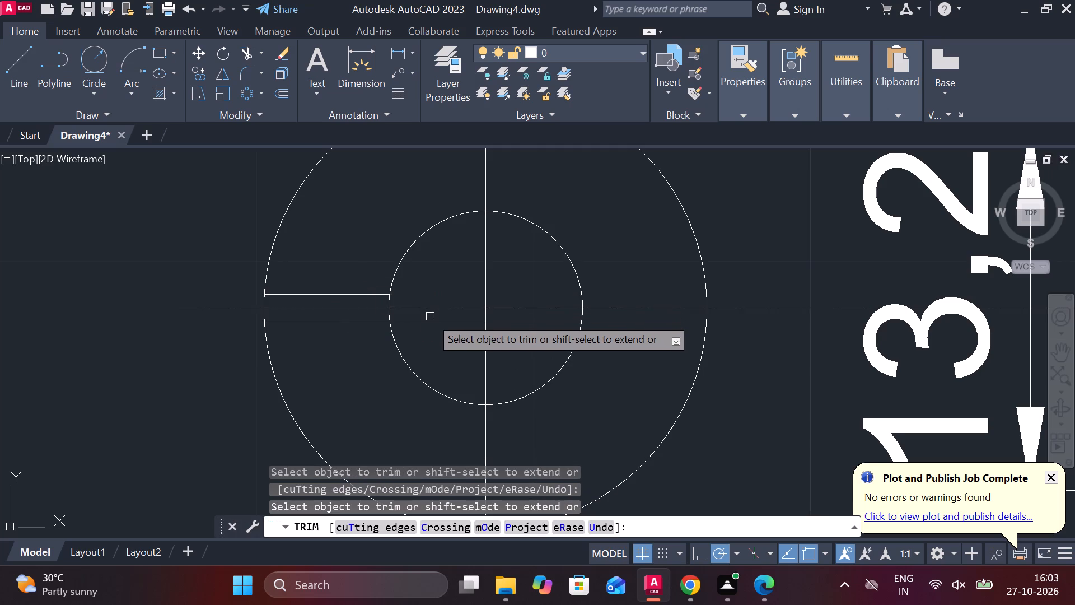
click(430, 320)
scroll(439, 322, down, 1)
key(Escape)
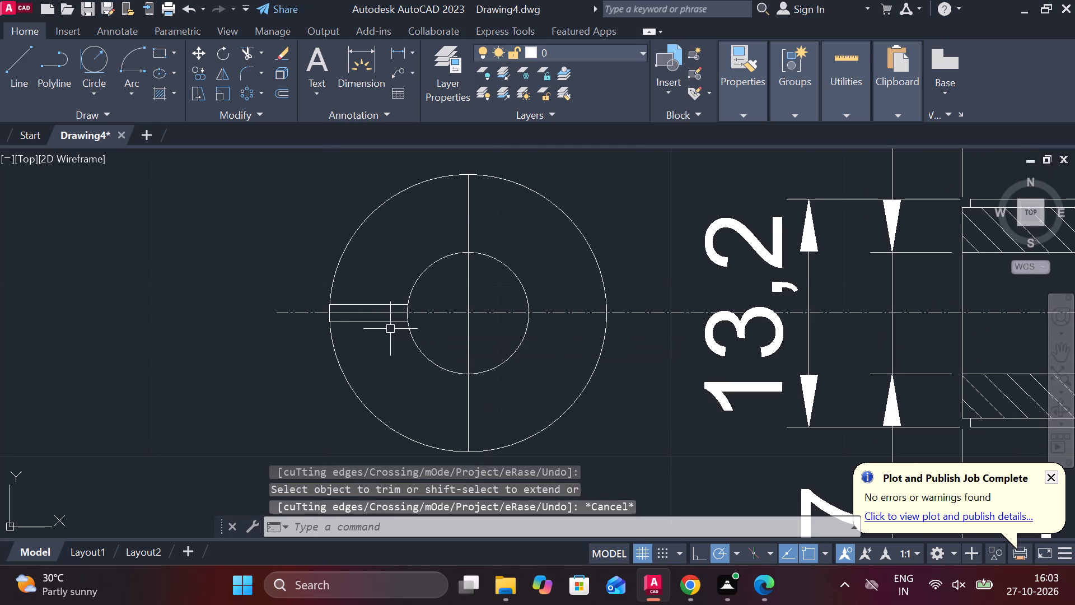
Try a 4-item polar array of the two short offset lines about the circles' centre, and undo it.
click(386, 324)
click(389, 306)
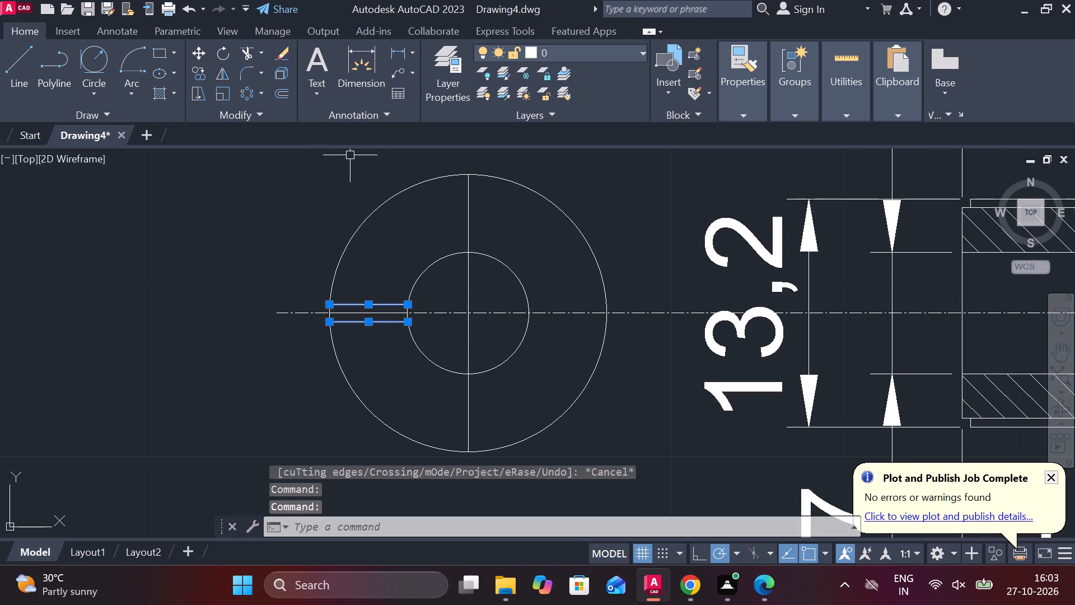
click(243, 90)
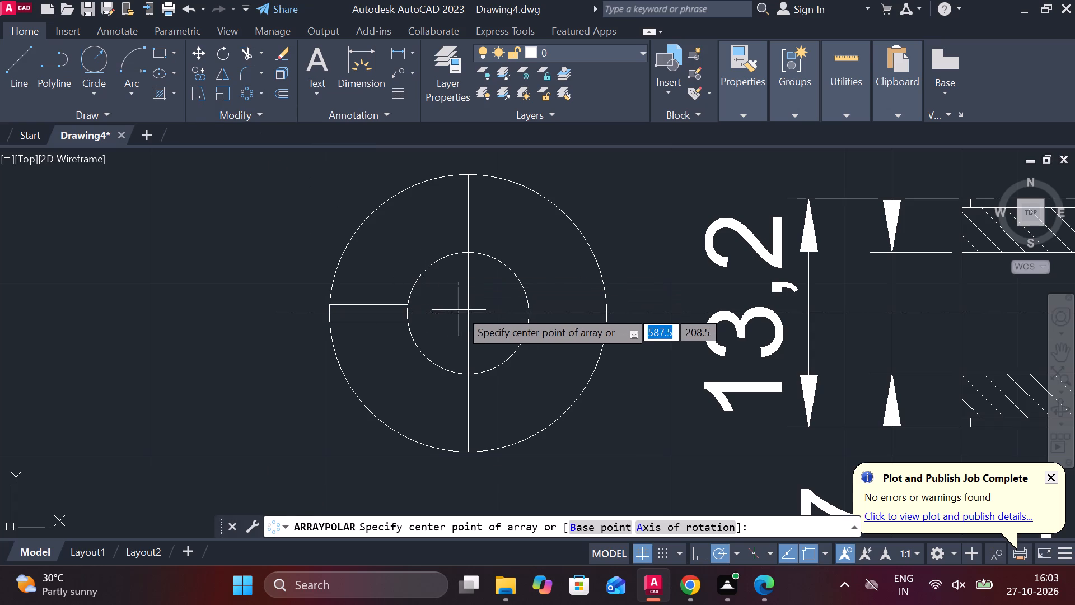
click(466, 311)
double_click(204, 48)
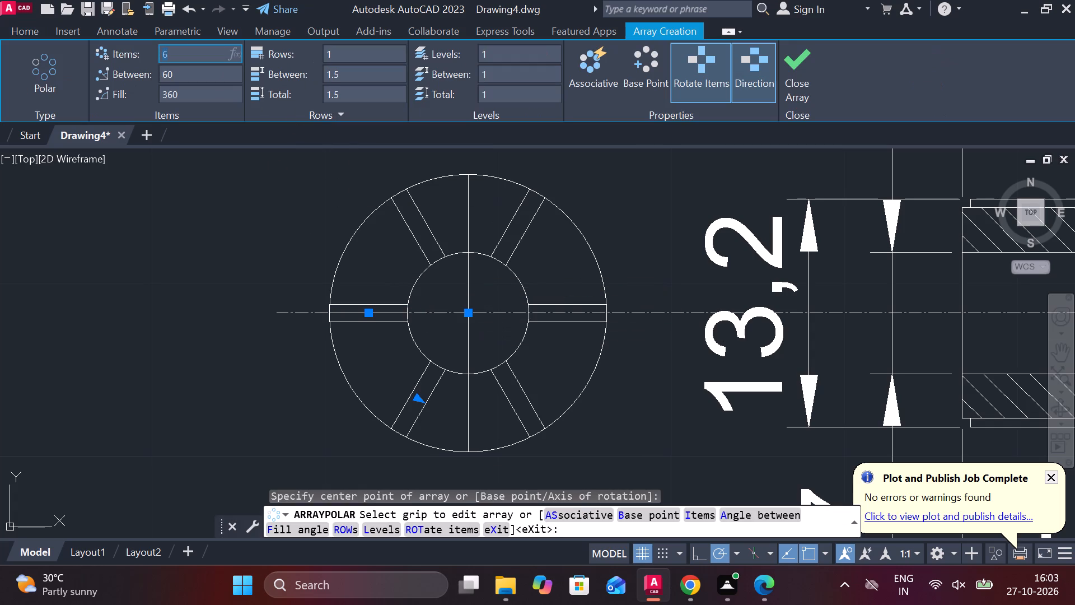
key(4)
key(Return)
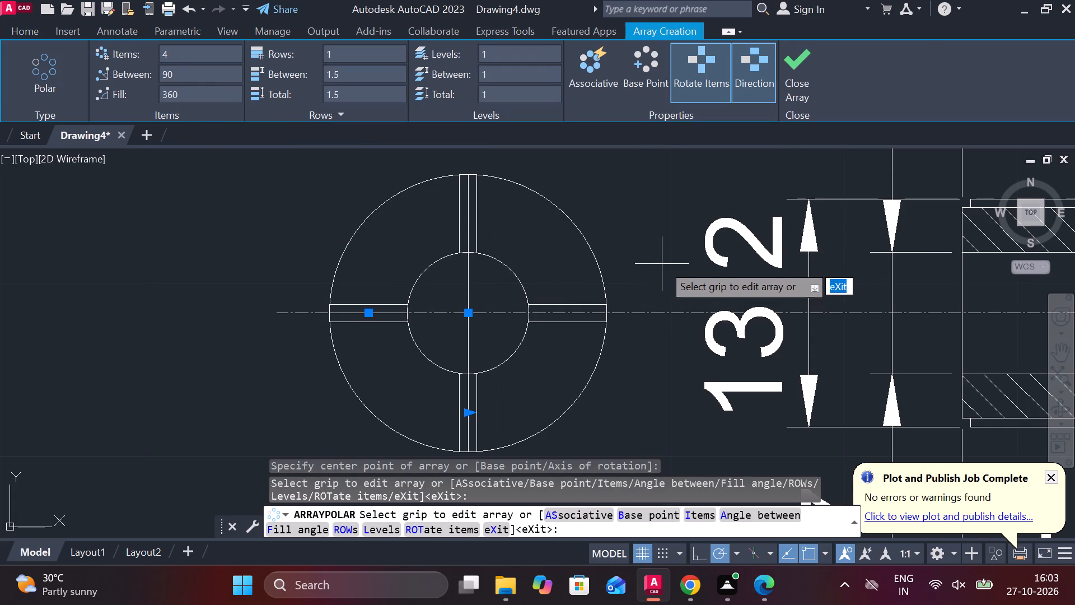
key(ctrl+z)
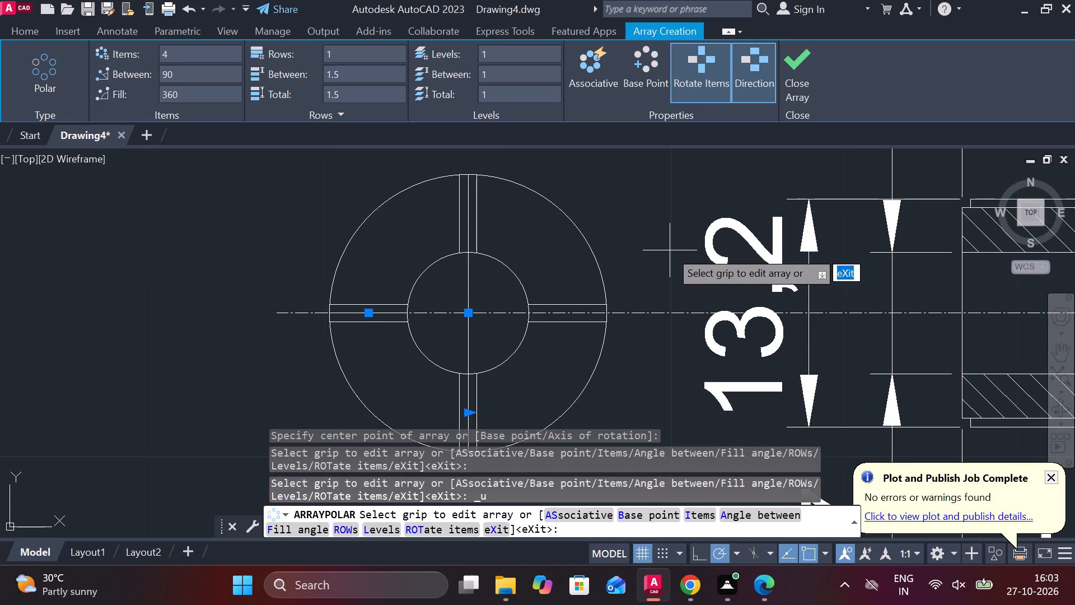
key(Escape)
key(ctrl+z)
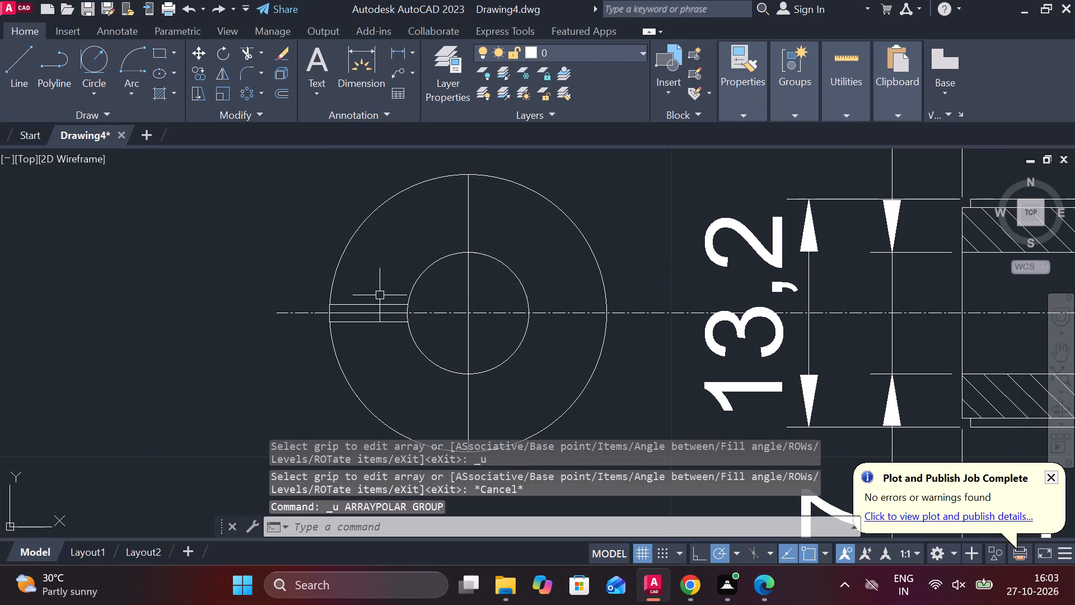
Change the linetype of the two short offset lines between the circles to DASHED.
click(373, 301)
click(381, 323)
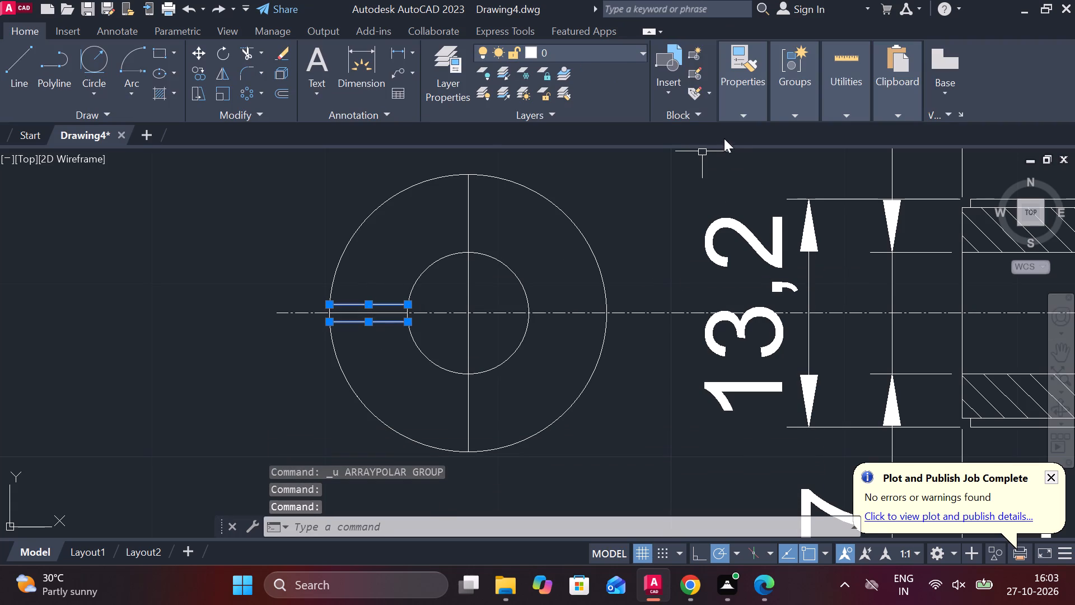
click(742, 126)
click(745, 117)
click(806, 175)
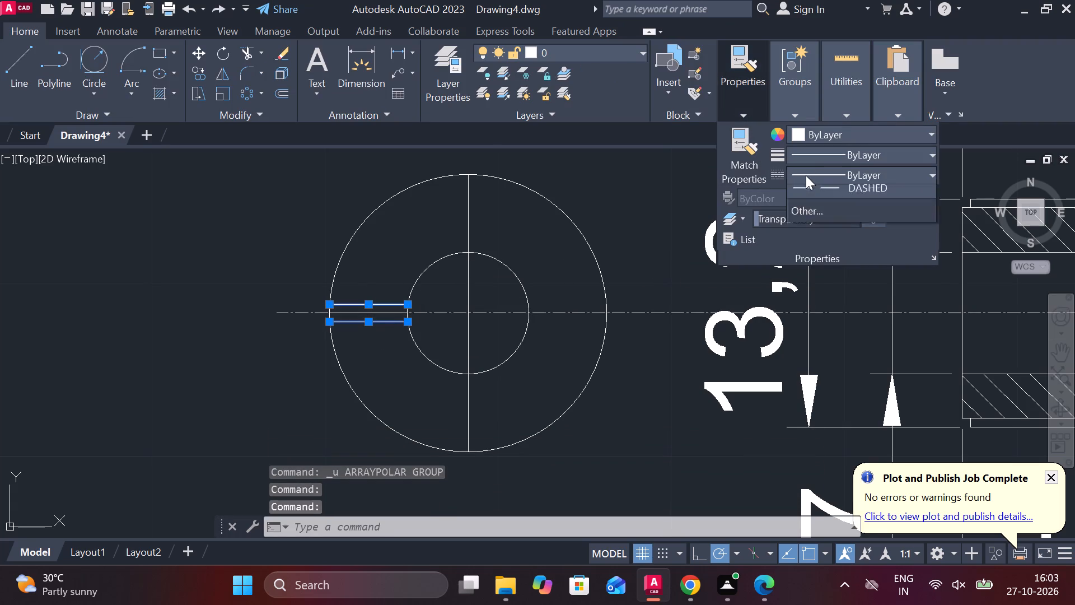
click(821, 276)
key(Escape)
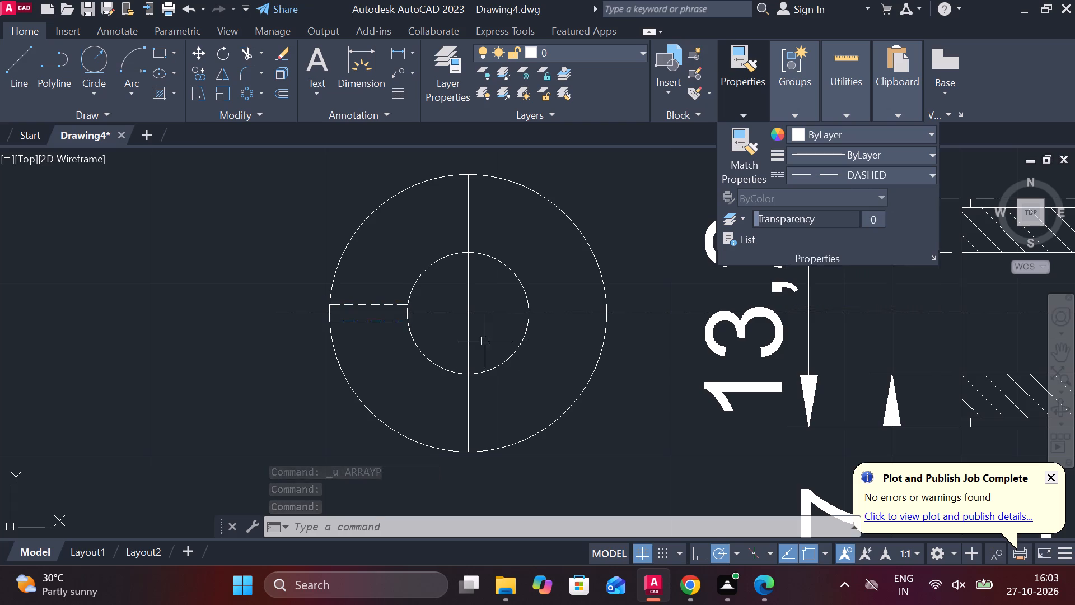
Erase the solid horizontal segment lying between the two dashed lines.
click(385, 315)
text(E)
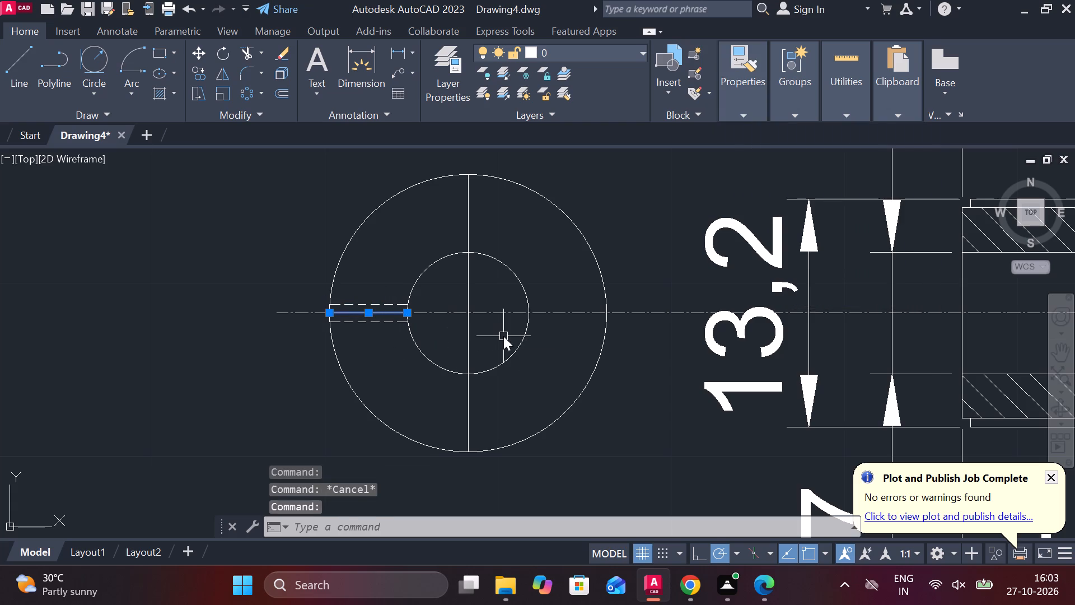
key(space)
Polar-array the two dashed lines about the circles' centre with 4 items over 360 degrees.
click(361, 321)
click(368, 305)
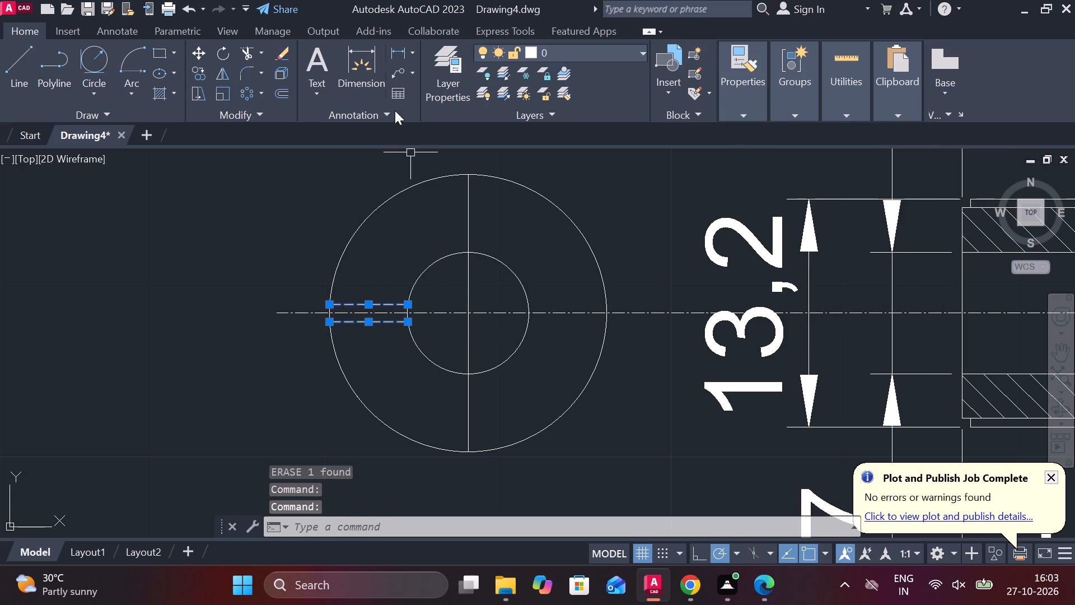
click(248, 96)
click(469, 317)
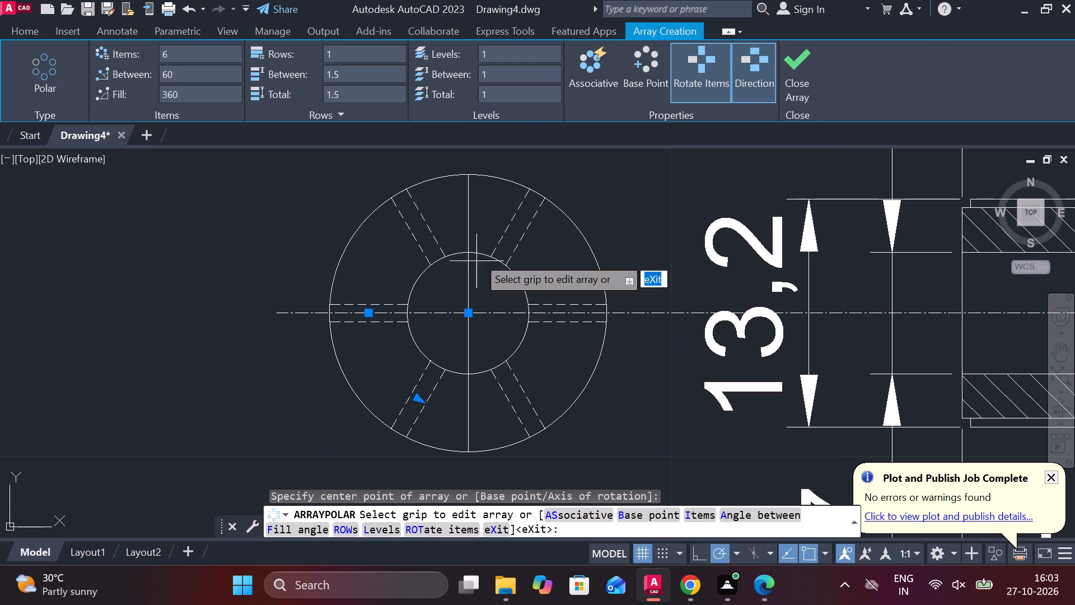
click(186, 52)
key(4)
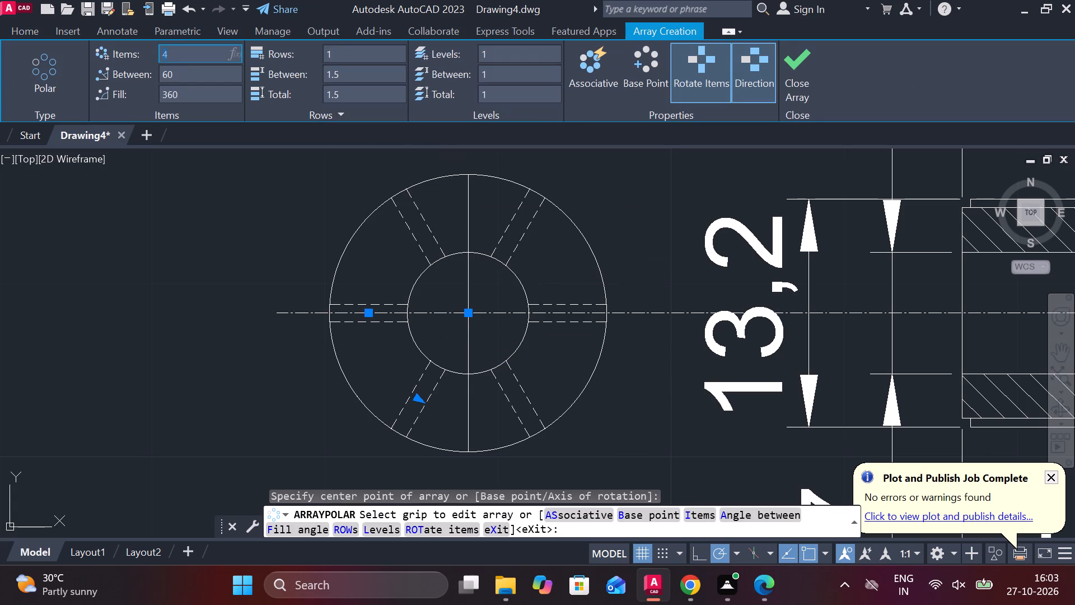
key(Return)
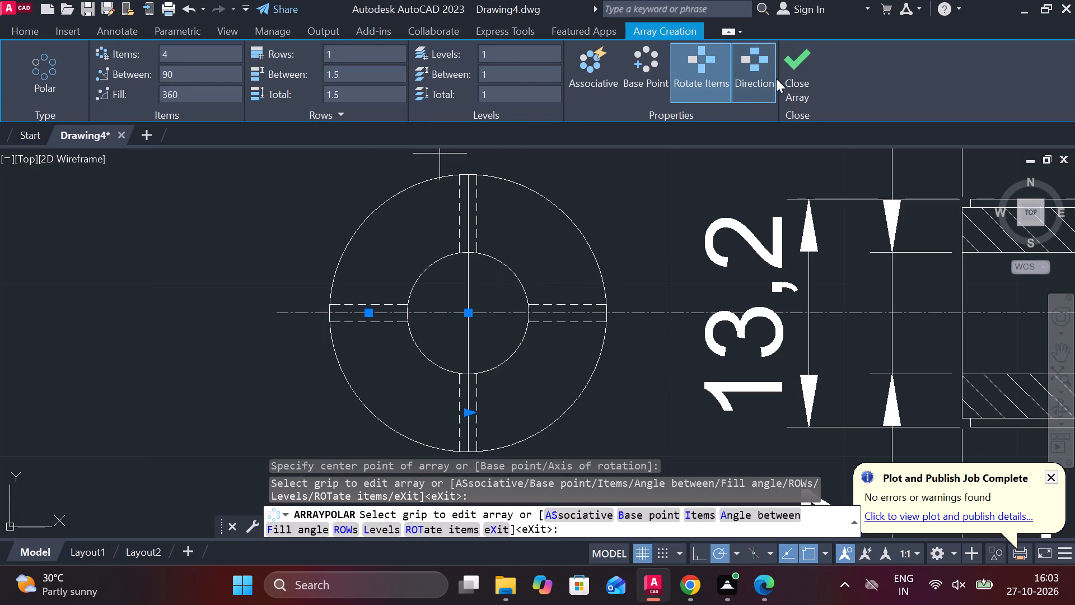
click(785, 75)
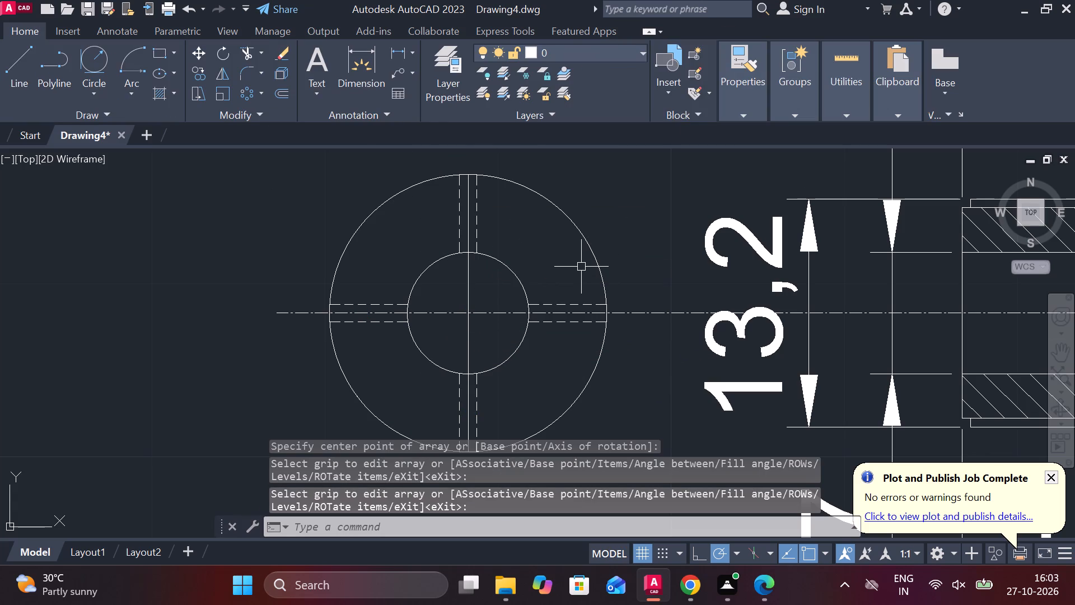
Set polar tracking to 45° and draw a line about 9.4 mm long from the circles' centre at 225°, past the outer circle.
middle_drag(577, 267, 525, 252)
scroll(527, 254, down, 1)
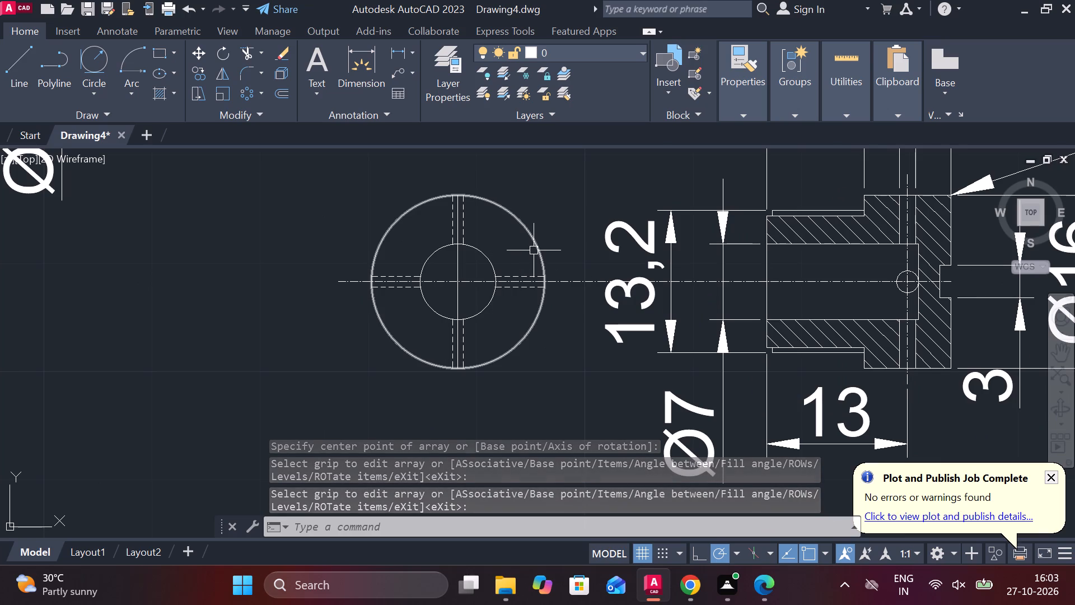
key(l)
key(Return)
scroll(413, 281, up, 2)
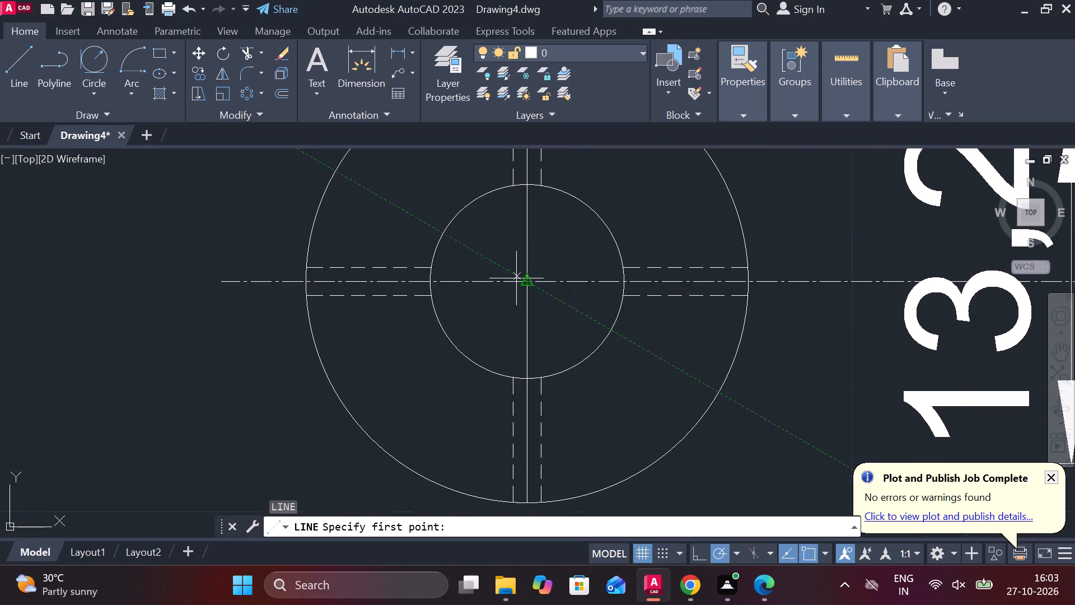
click(527, 278)
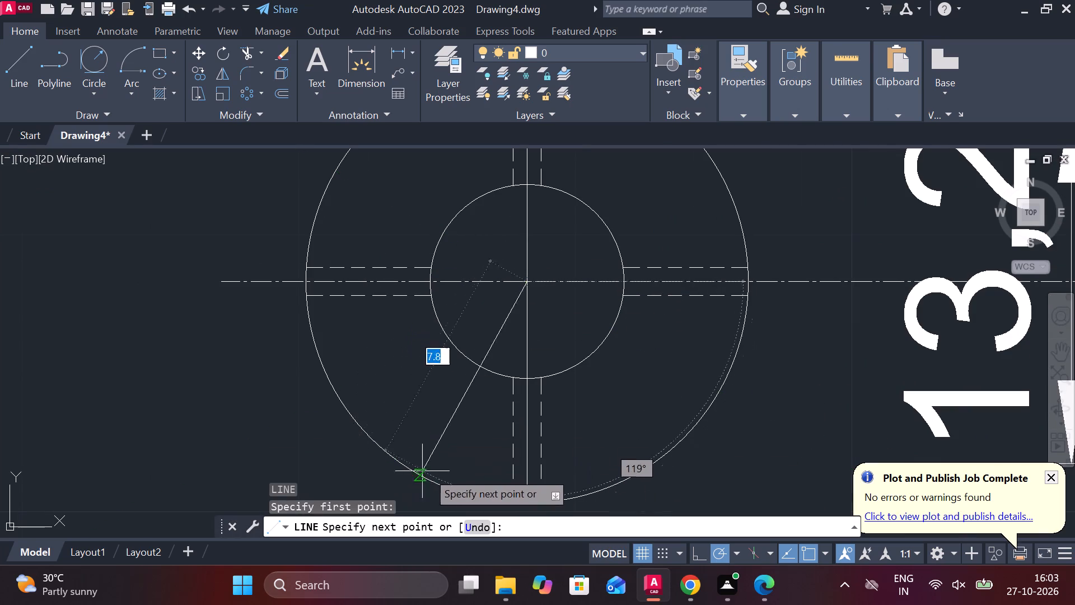
click(736, 550)
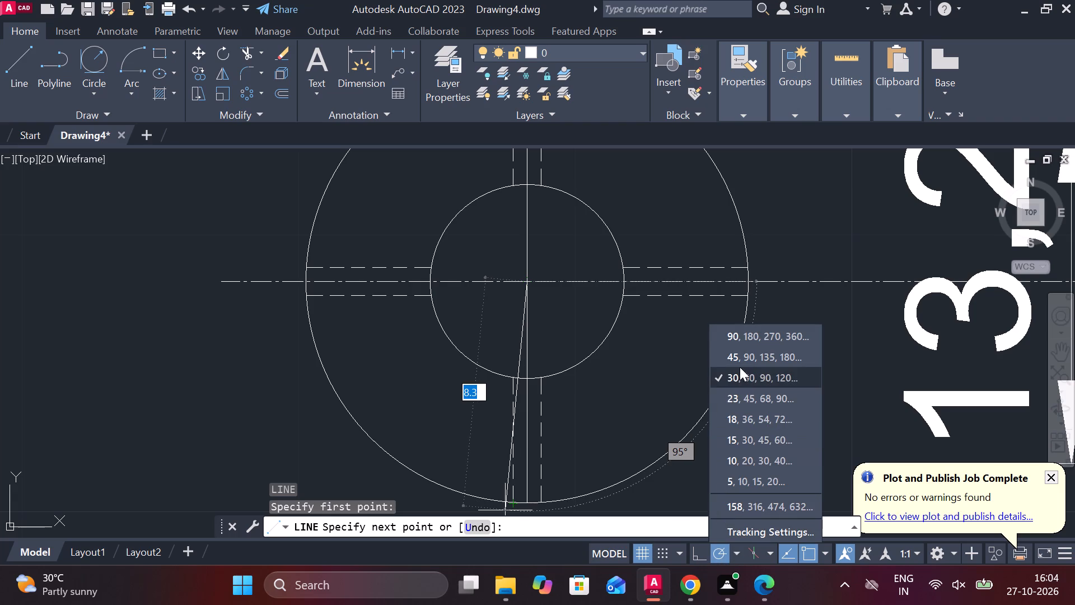
click(733, 357)
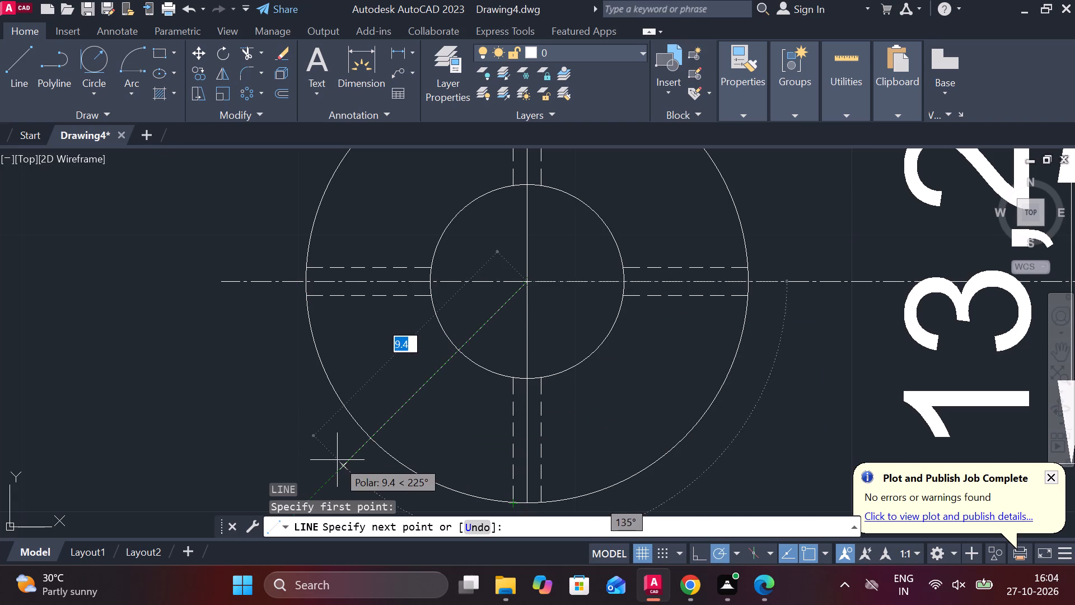
double_click(337, 460)
key(Escape)
Lengthen the diagonal line from the circles' centre by about 12.8 mm, past the opposite, upper-right side of the outer circle.
click(387, 420)
middle_drag(387, 420, 247, 489)
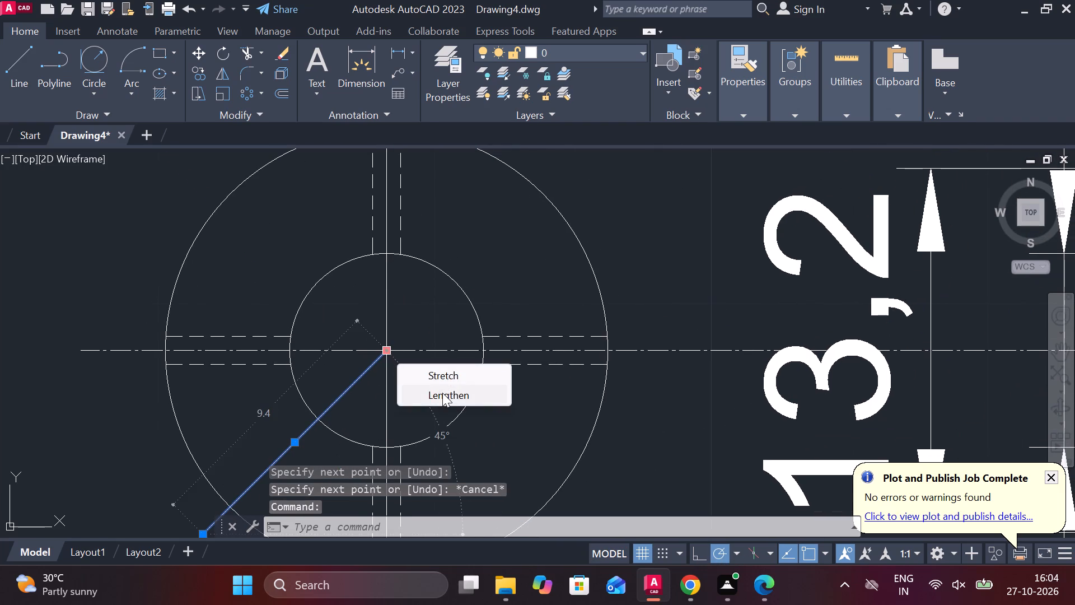
click(445, 393)
scroll(435, 317, down, 1)
middle_drag(435, 317, 367, 341)
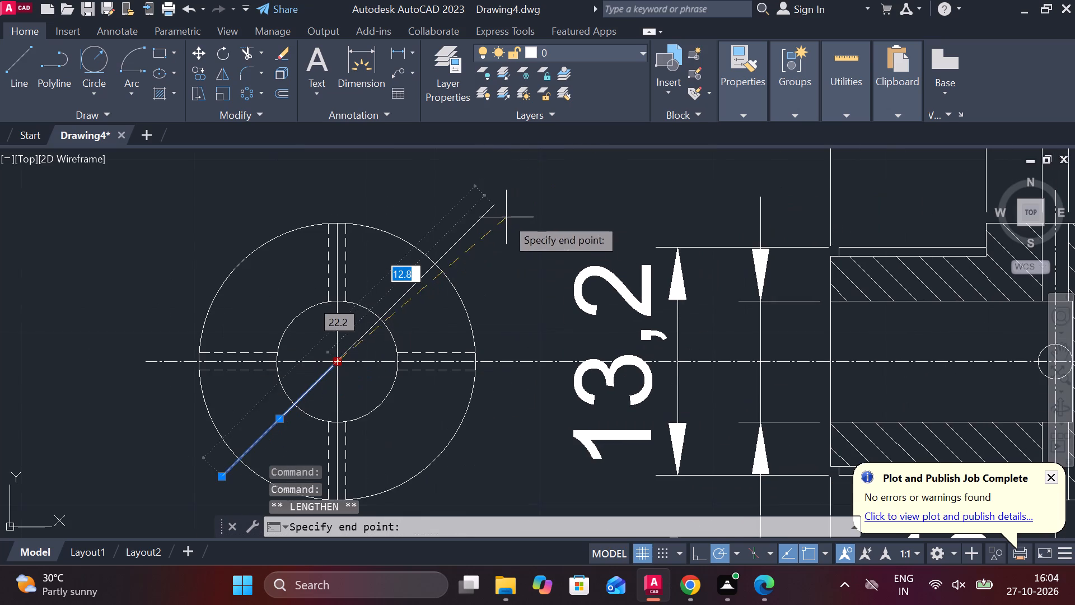
click(506, 217)
key(Escape)
Offset the diagonal line through the circles' centre by 1.5 mm to both sides.
middle_drag(413, 376, 405, 336)
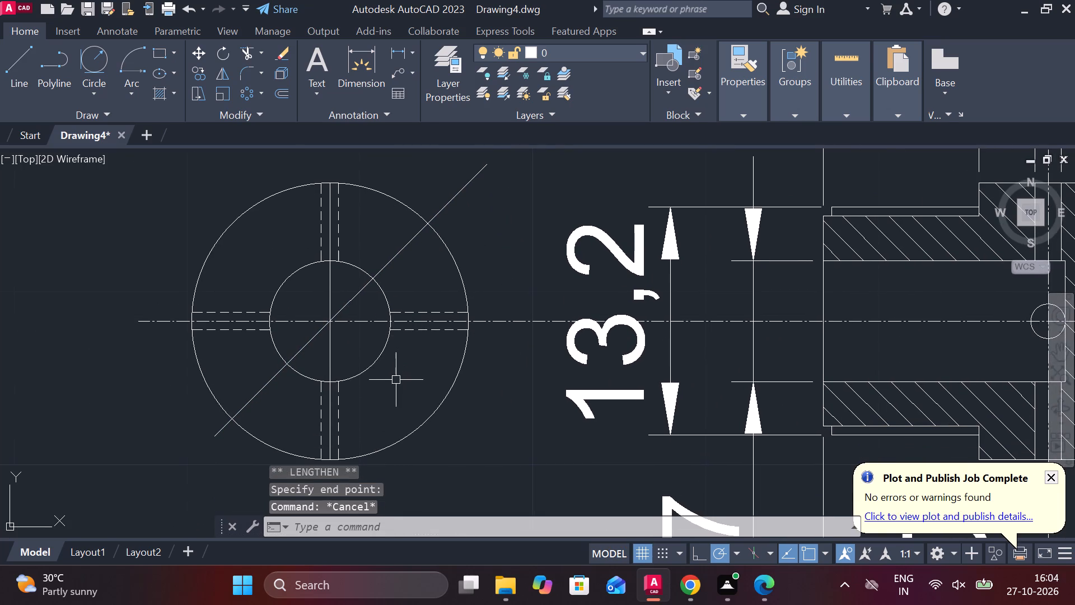
click(394, 254)
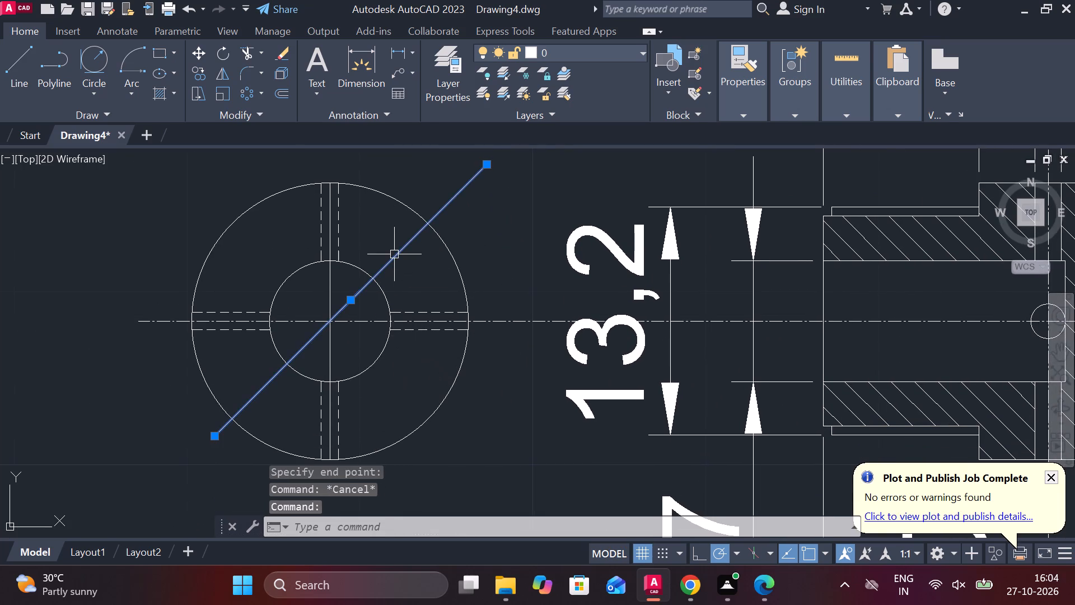
key(o)
key(Return)
key(Return)
text(1.)
key(5)
key(Return)
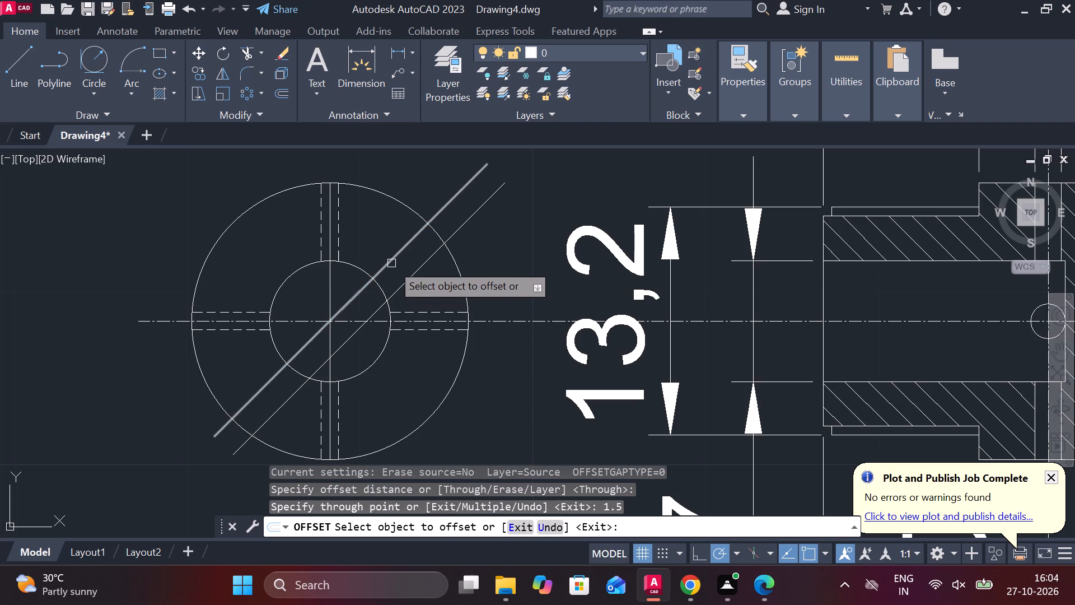
click(400, 253)
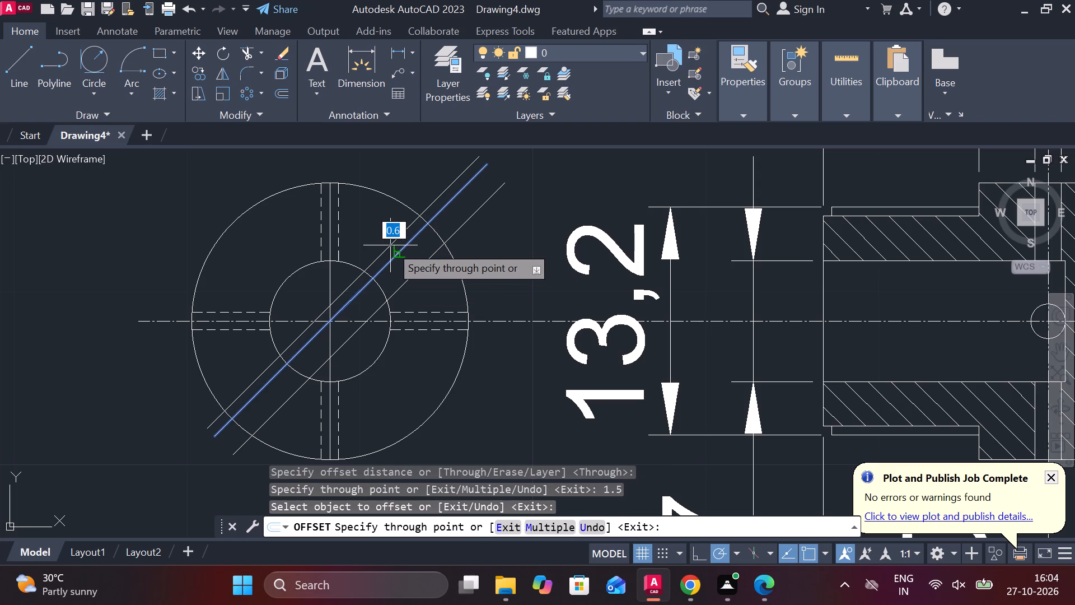
text(1.)
key(5)
key(Return)
key(Escape)
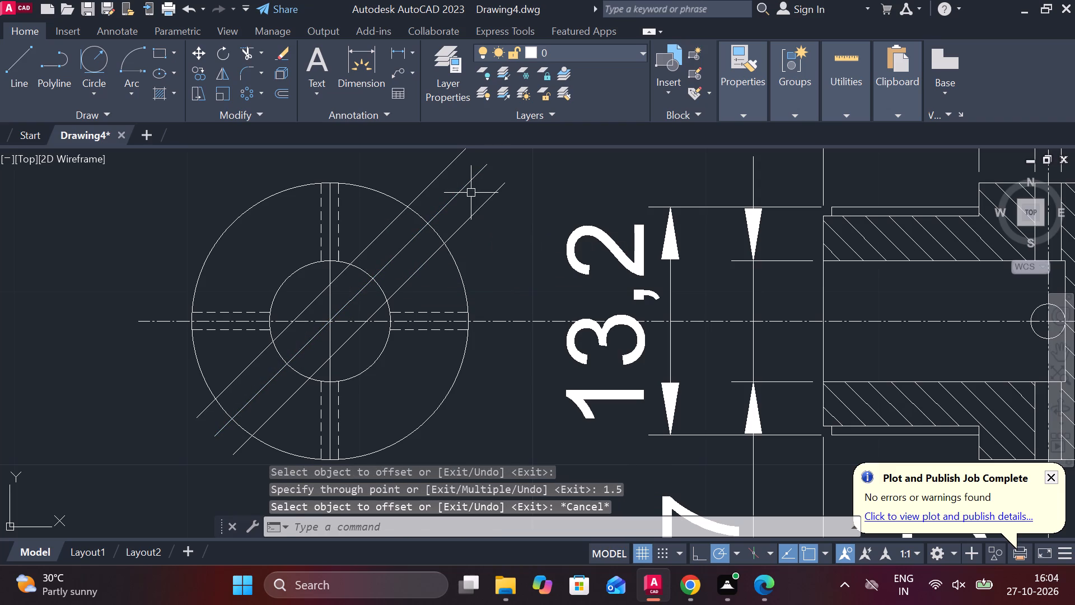
Erase the middle diagonal line, keeping the two offset lines.
click(468, 191)
key(Escape)
click(464, 185)
text(E)
key(space)
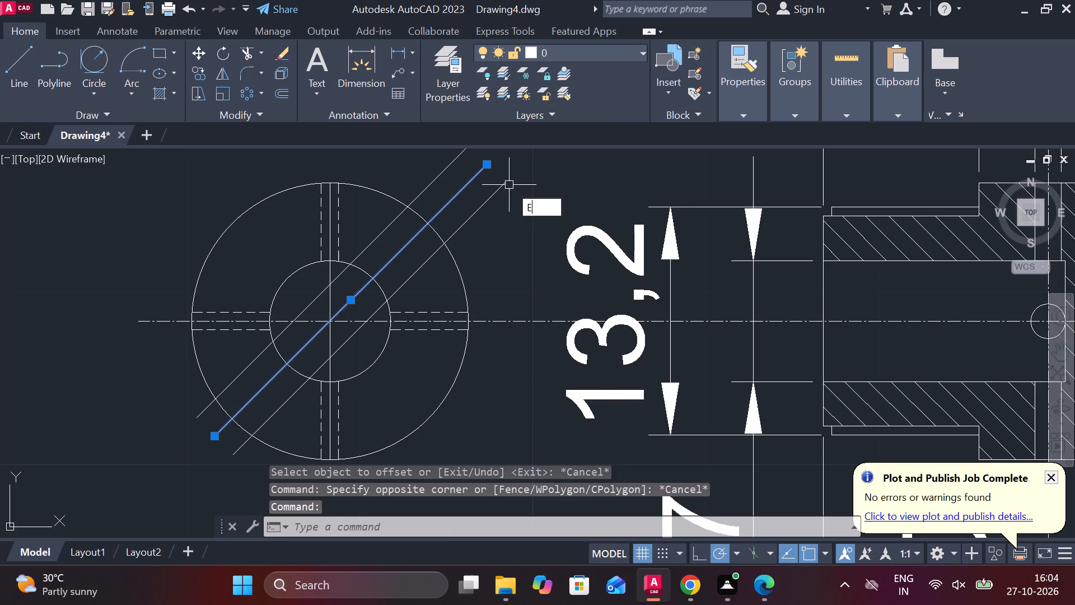
Trim both ends of the two diagonal slot lines back to the outer circle.
text(TR)
key(space)
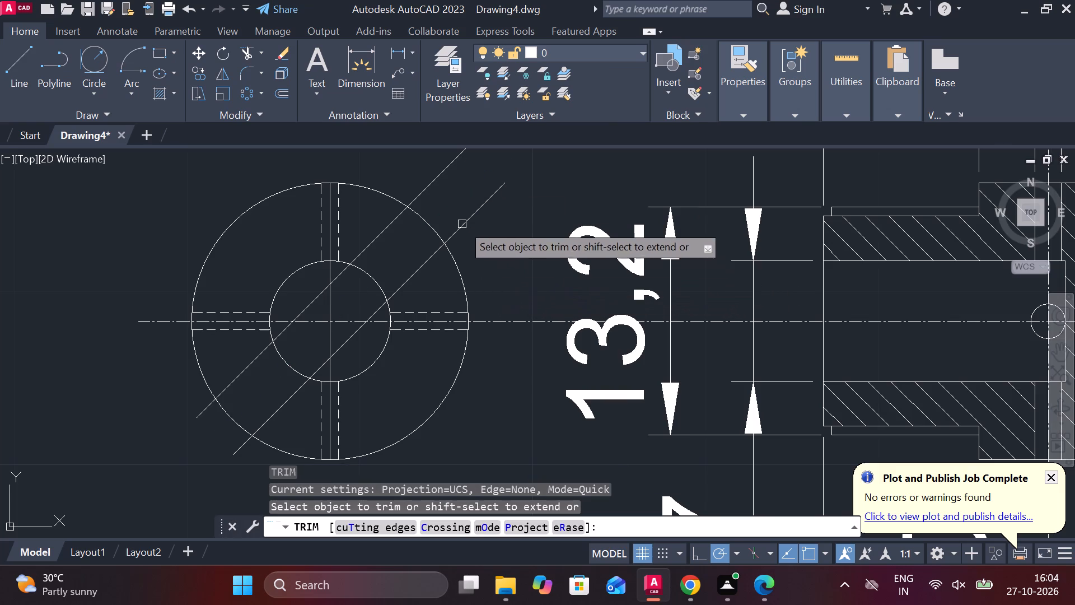
scroll(456, 214, down, 1)
click(434, 180)
drag(437, 182, 483, 226)
drag(485, 229, 490, 236)
drag(484, 220, 438, 168)
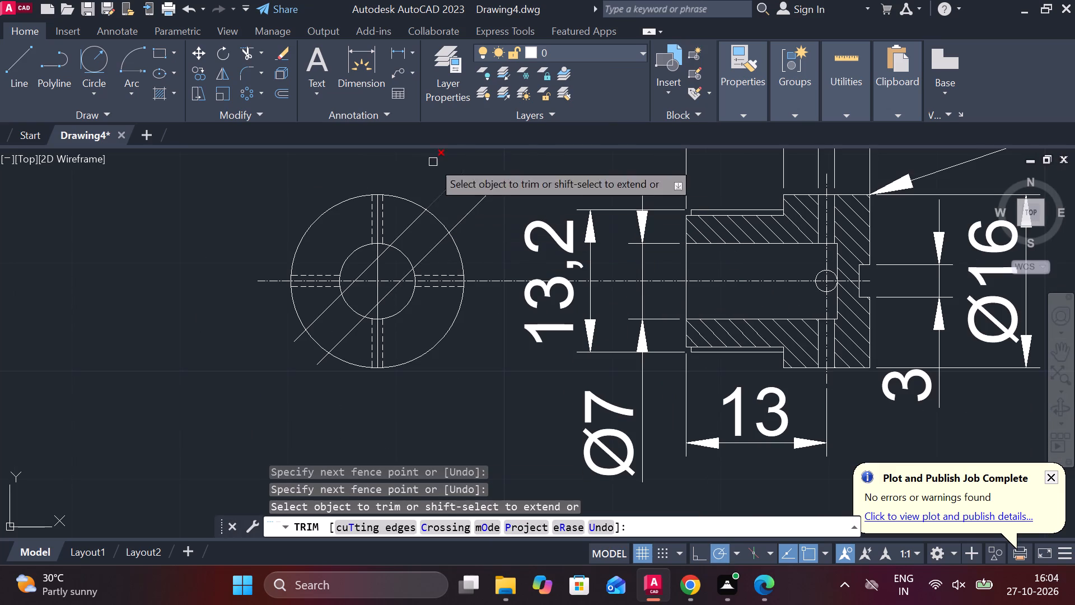
click(446, 180)
click(471, 218)
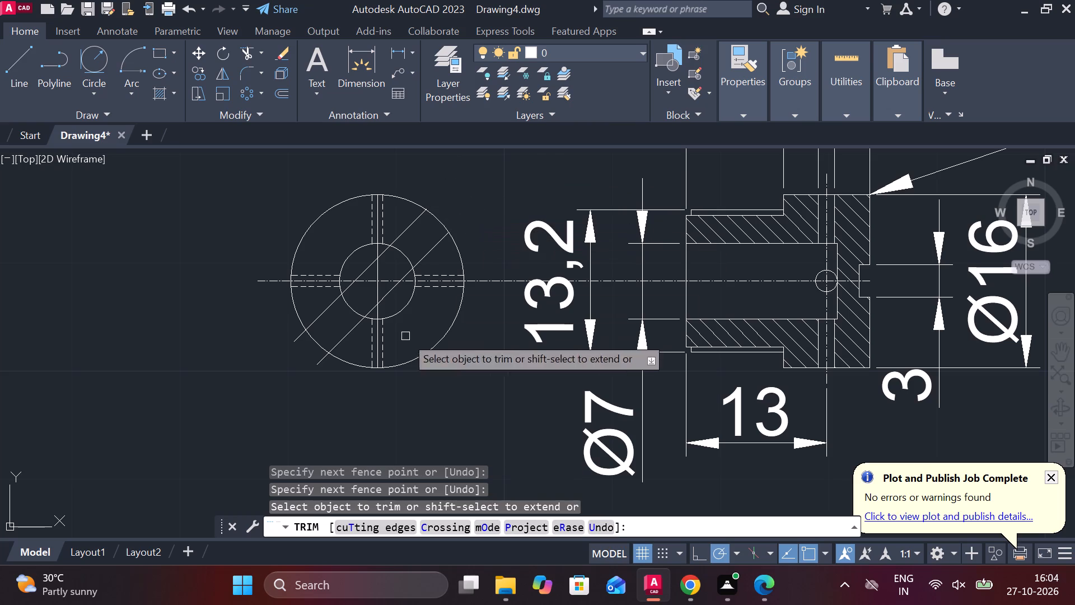
click(301, 337)
click(320, 360)
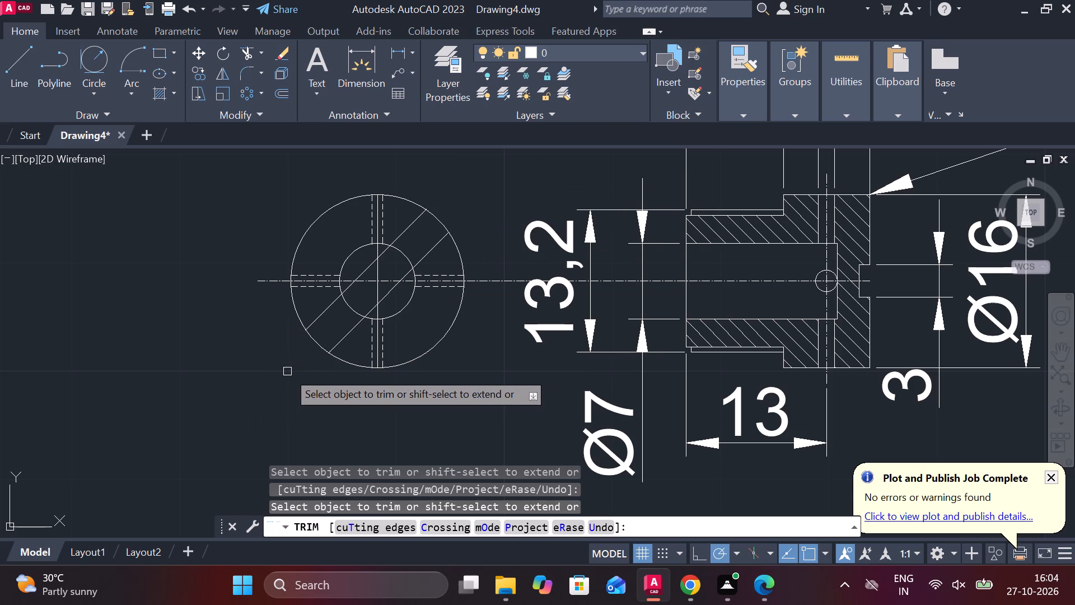
key(Escape)
Change the linetype of the end view's inner circle to DASHED.
click(396, 319)
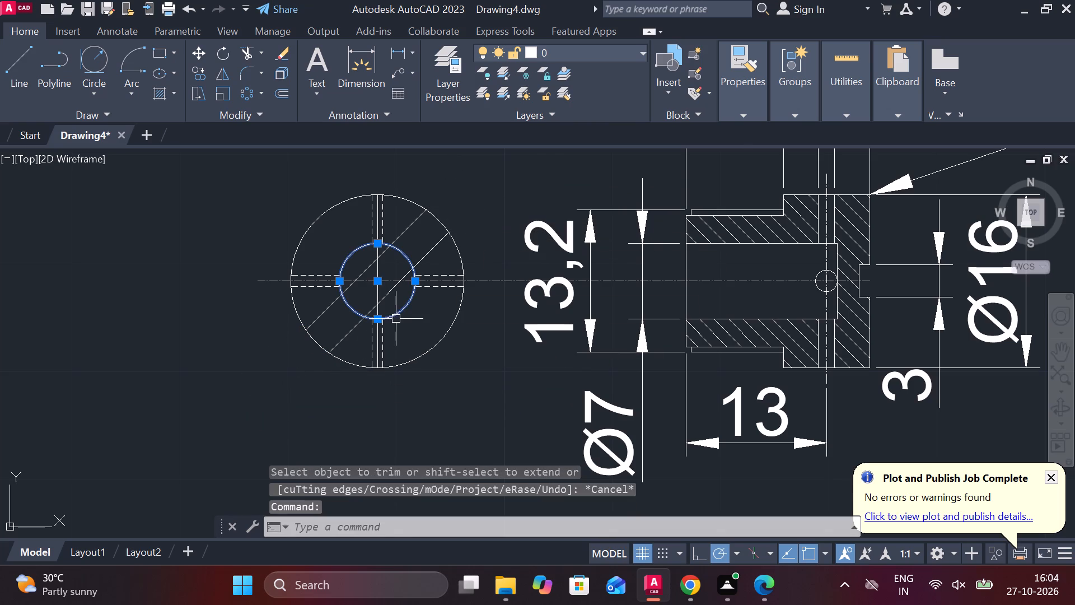
click(741, 117)
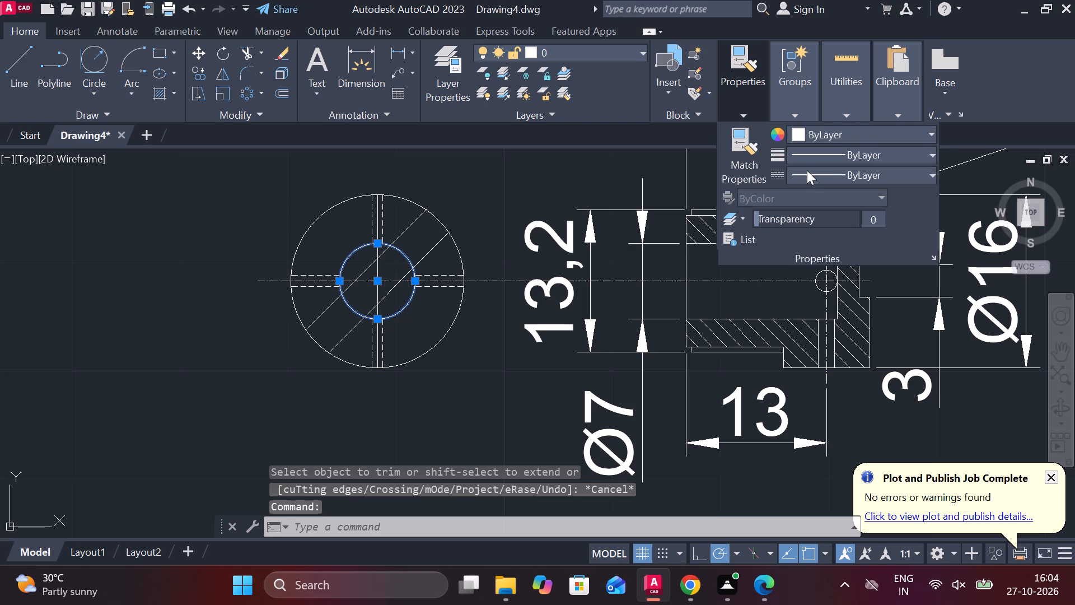
click(807, 170)
double_click(836, 272)
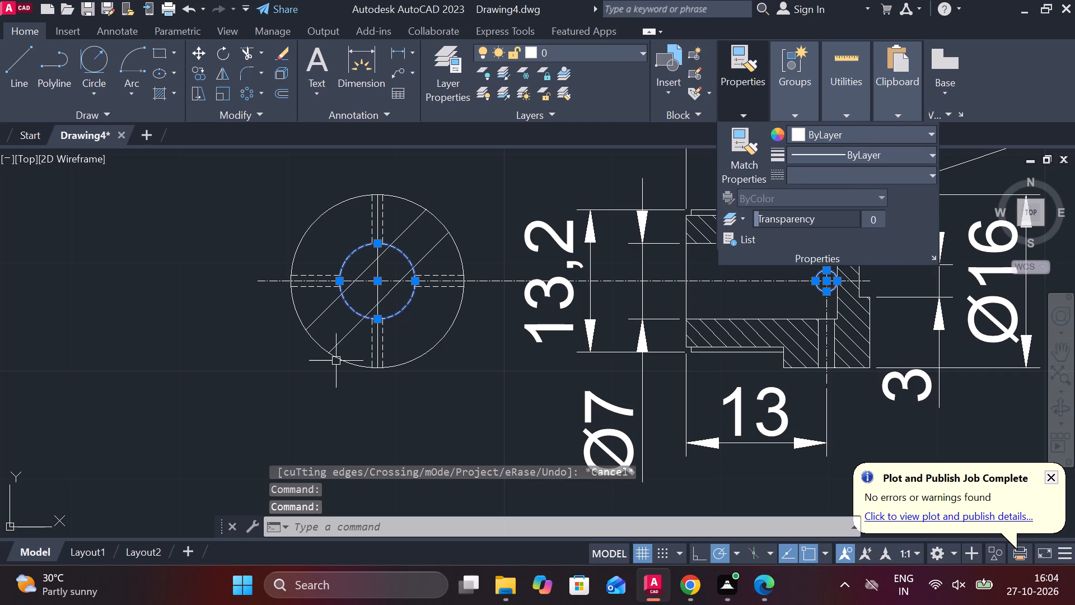
key(Escape)
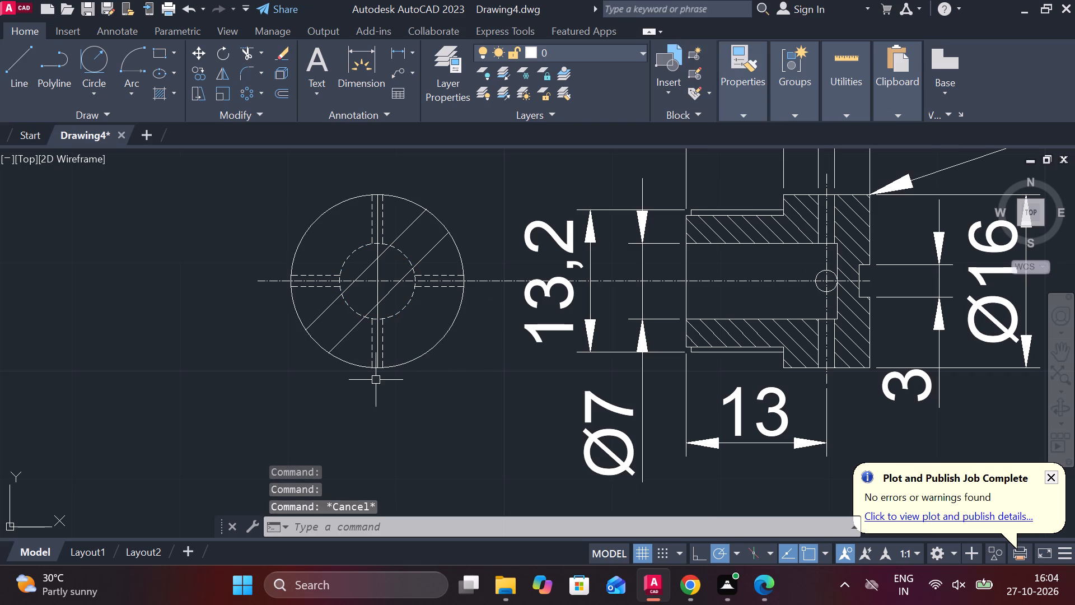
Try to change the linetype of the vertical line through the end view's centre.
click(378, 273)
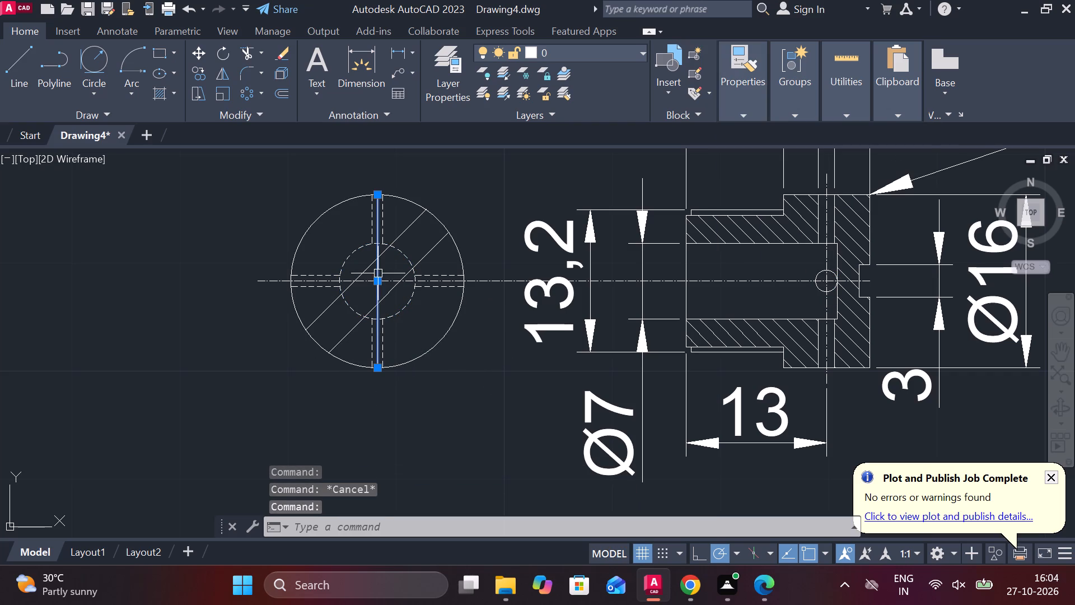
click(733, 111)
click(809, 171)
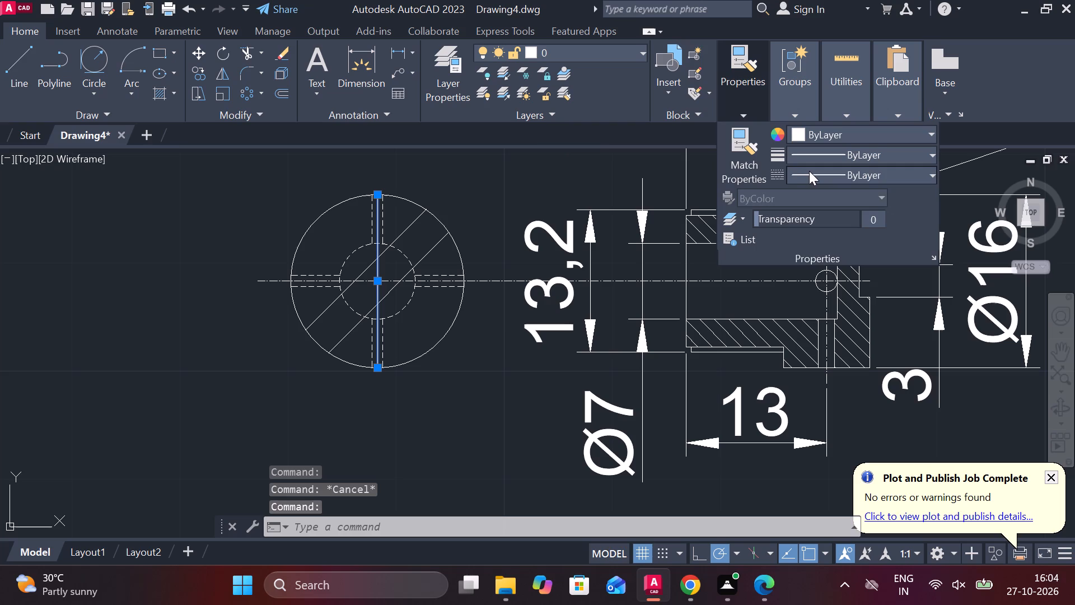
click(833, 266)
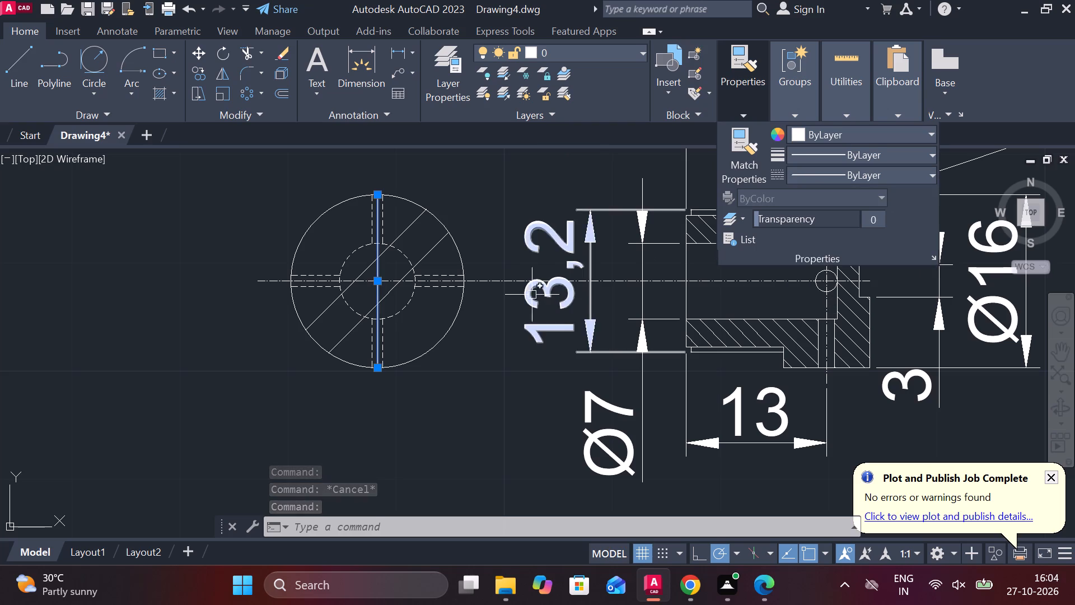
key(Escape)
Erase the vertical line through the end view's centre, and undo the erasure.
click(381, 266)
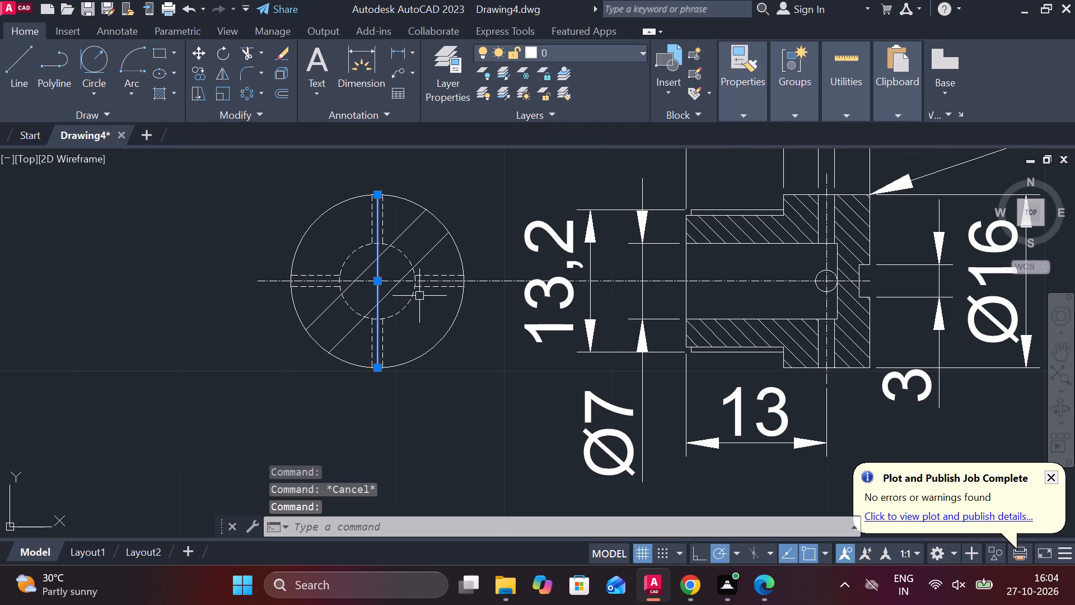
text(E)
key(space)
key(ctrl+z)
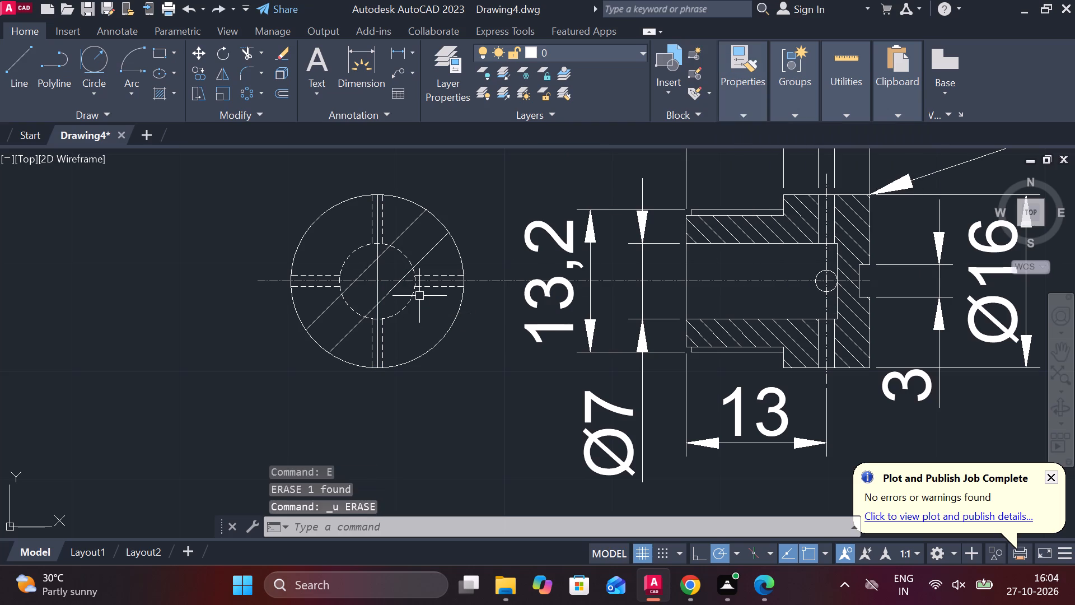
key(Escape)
Change the linetype of the vertical line through the end view's centre.
click(378, 282)
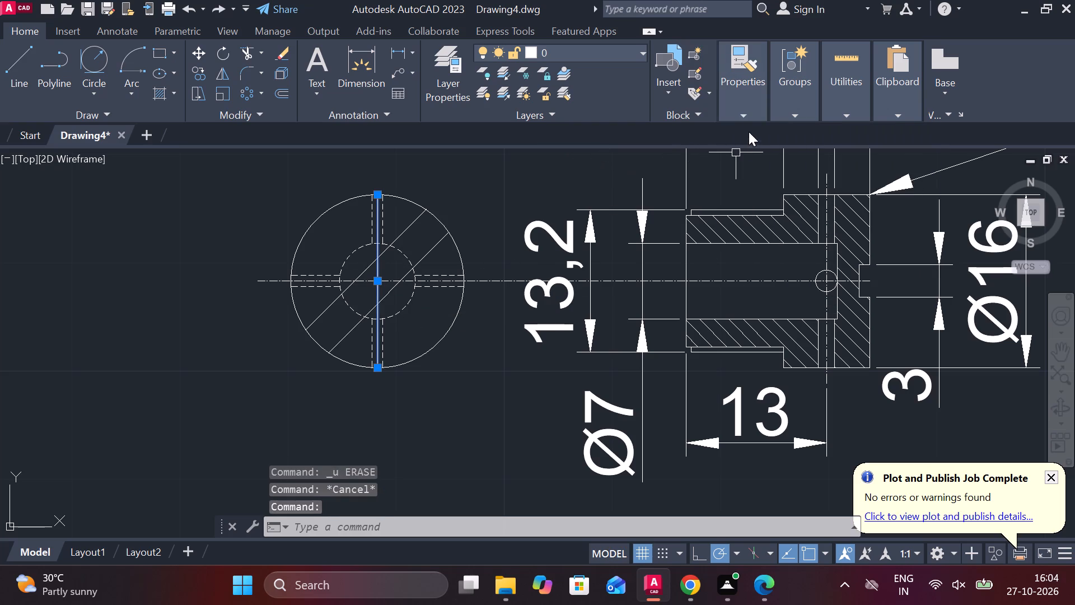
click(746, 122)
click(746, 119)
click(803, 169)
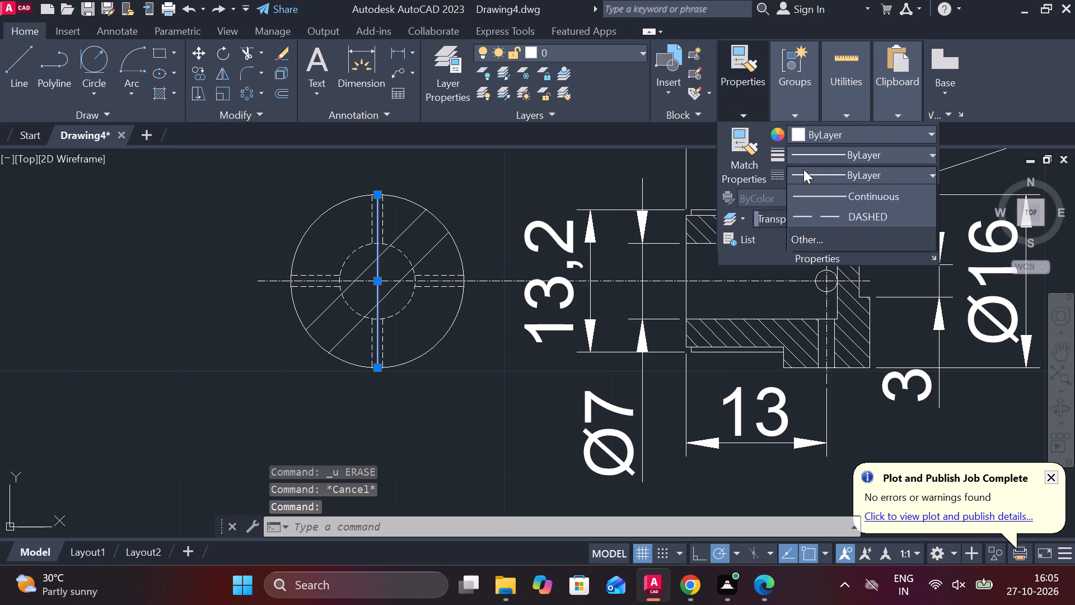
click(830, 266)
key(Escape)
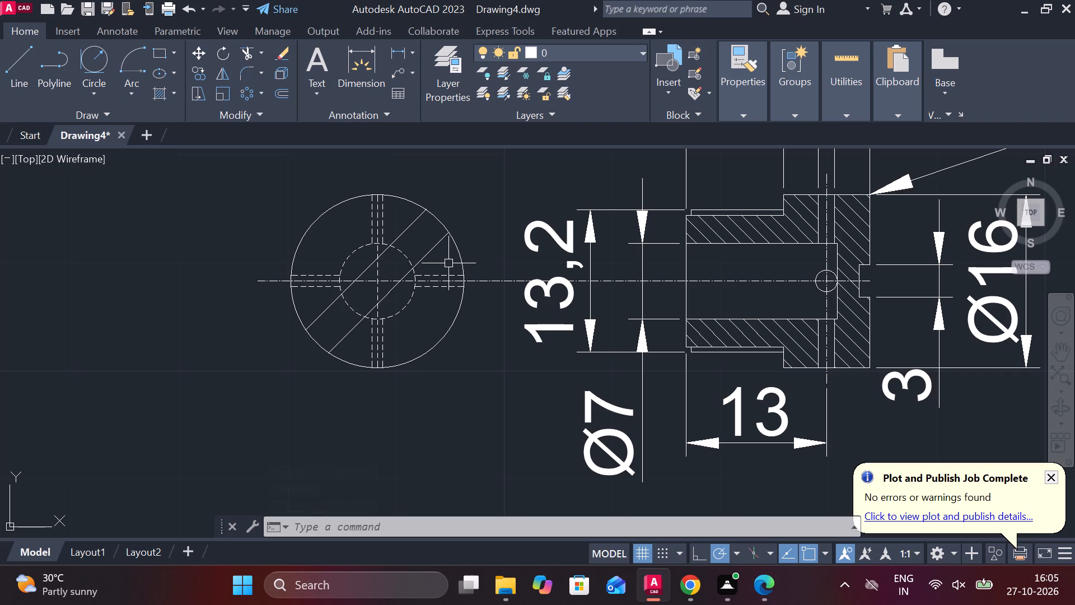
Move part 10's end view and section with all dimensions and label about 70.6 mm at 196°, beside part 7 and below ring 9.
scroll(448, 263, down, 2)
scroll(581, 259, down, 1)
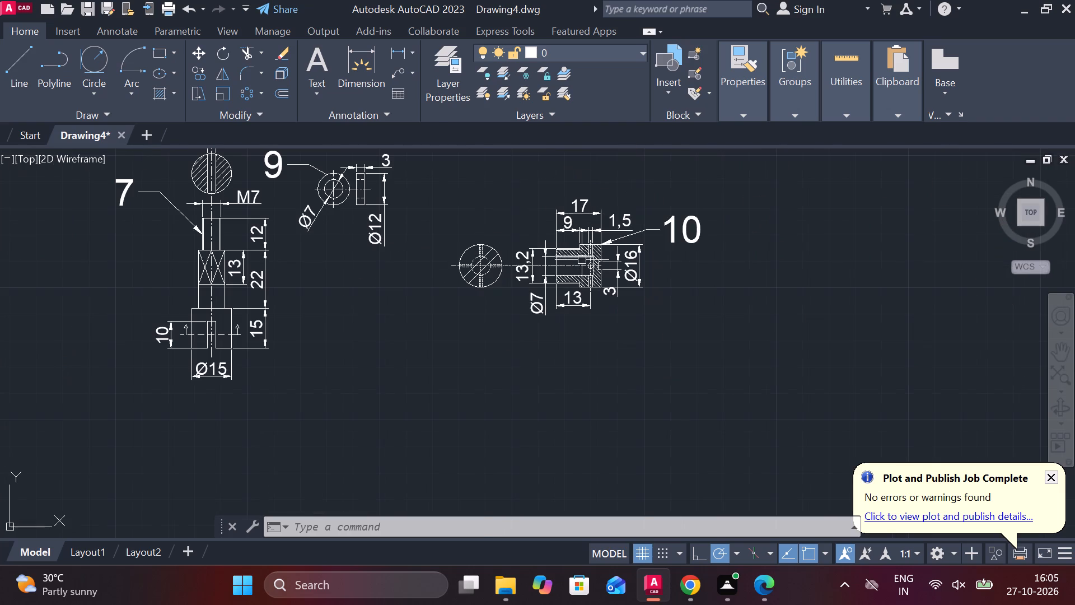
click(437, 192)
click(767, 371)
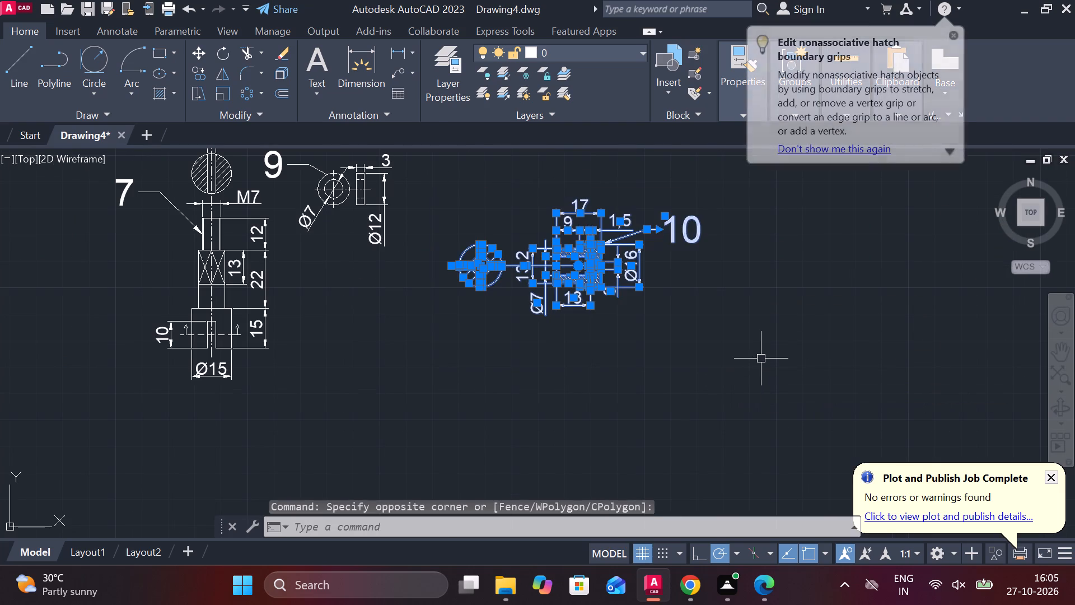
key(m)
key(Return)
click(758, 302)
scroll(766, 330, down, 1)
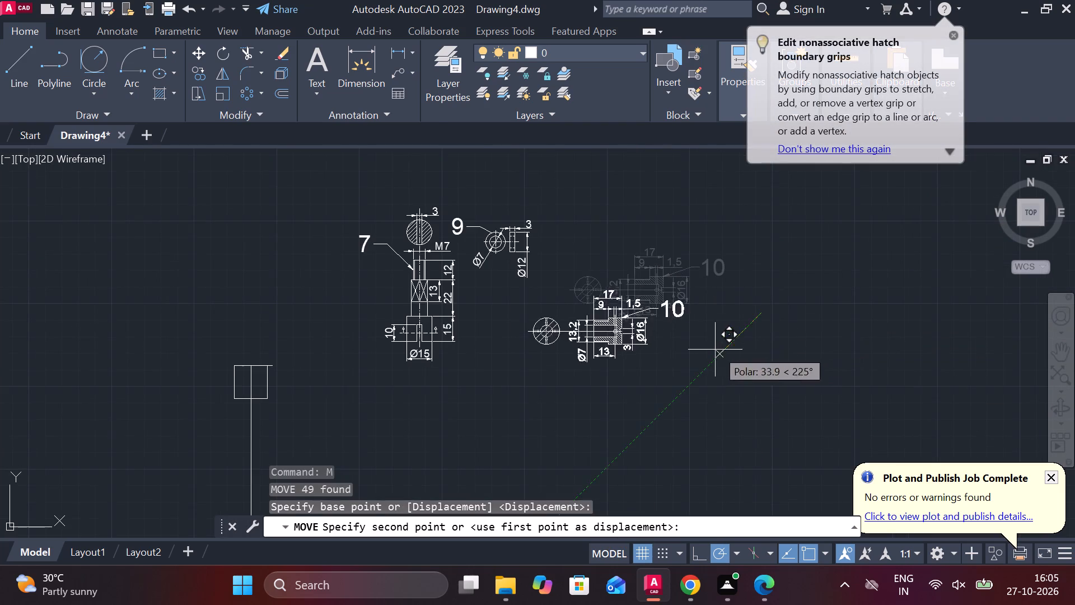
middle_drag(679, 364, 708, 317)
scroll(698, 309, up, 2)
middle_drag(695, 306, 733, 383)
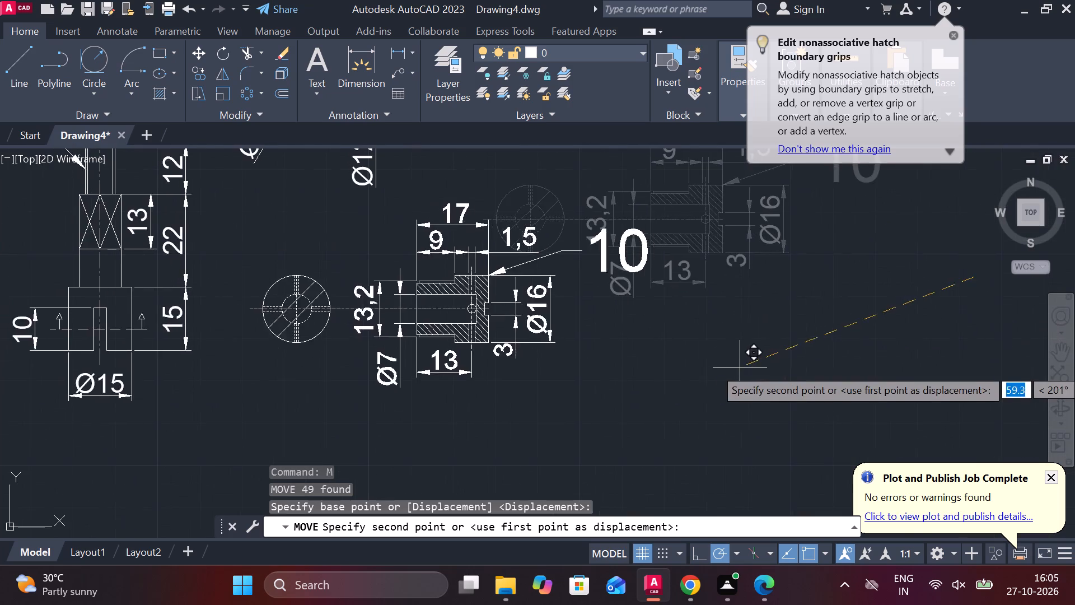
scroll(740, 367, down, 1)
middle_drag(711, 372, 754, 354)
scroll(746, 354, up, 1)
middle_drag(746, 352, 758, 384)
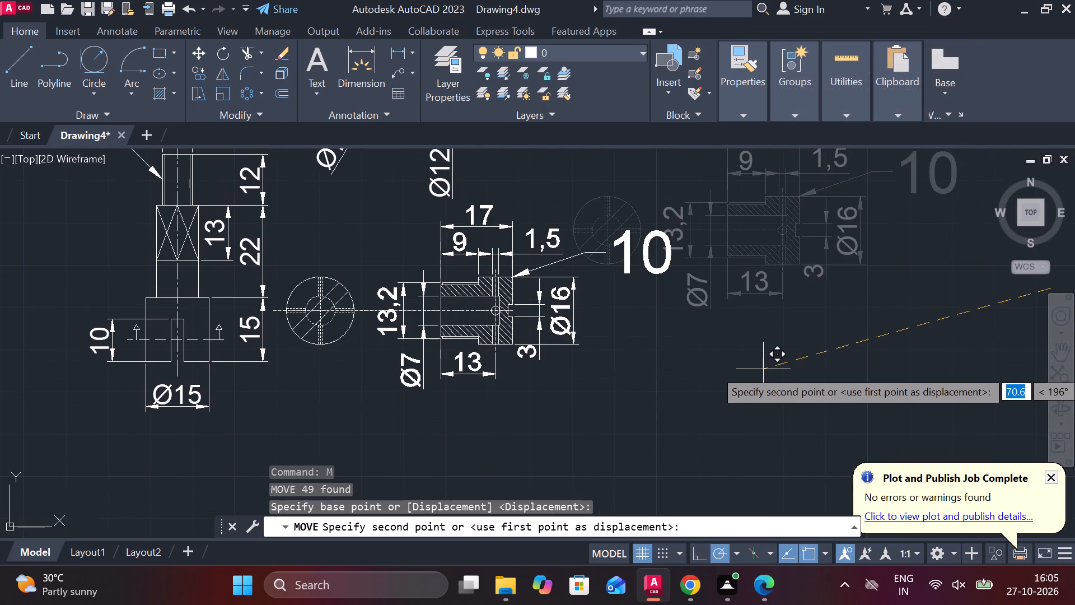
click(763, 369)
Erase the leftover rectangle and long vertical line standing apart from the part views.
scroll(809, 362, down, 2)
middle_drag(814, 362, 808, 362)
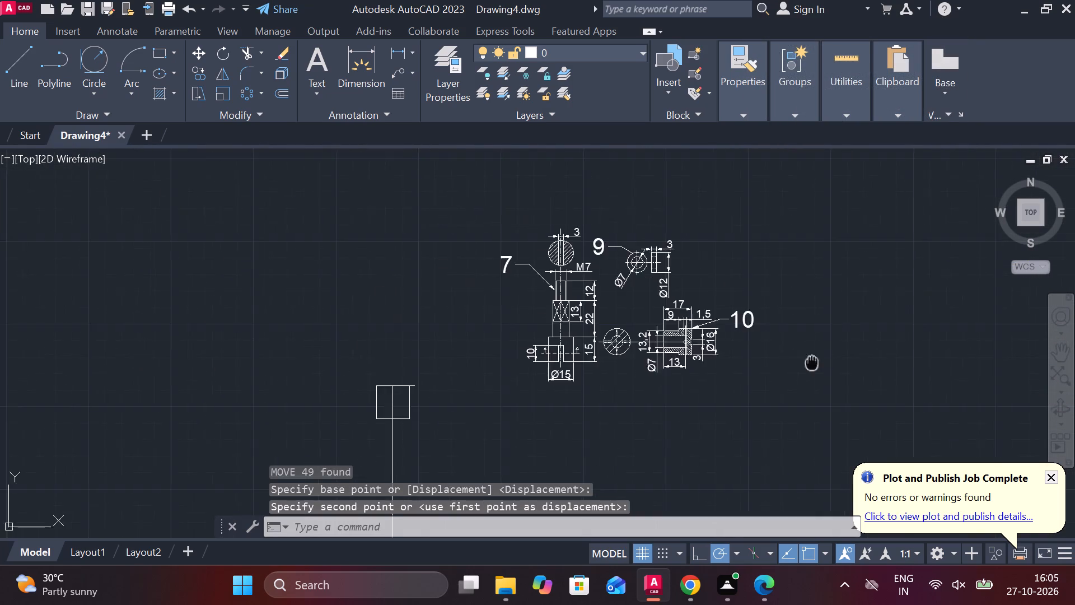
middle_drag(808, 362, 692, 309)
scroll(658, 318, down, 1)
middle_drag(555, 378, 575, 306)
drag(406, 217, 424, 241)
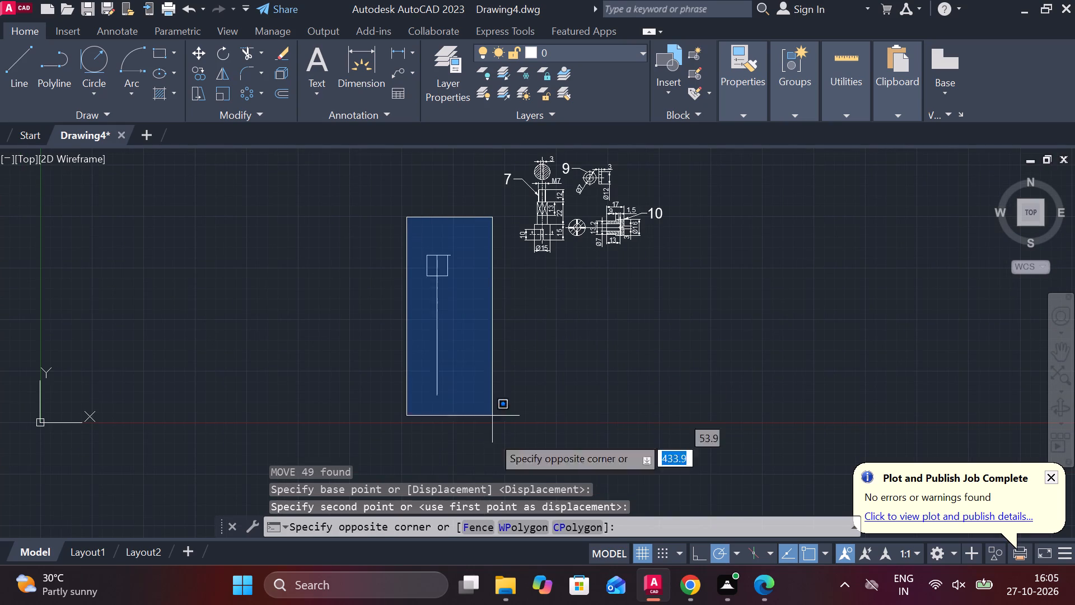
click(522, 481)
text(E)
key(space)
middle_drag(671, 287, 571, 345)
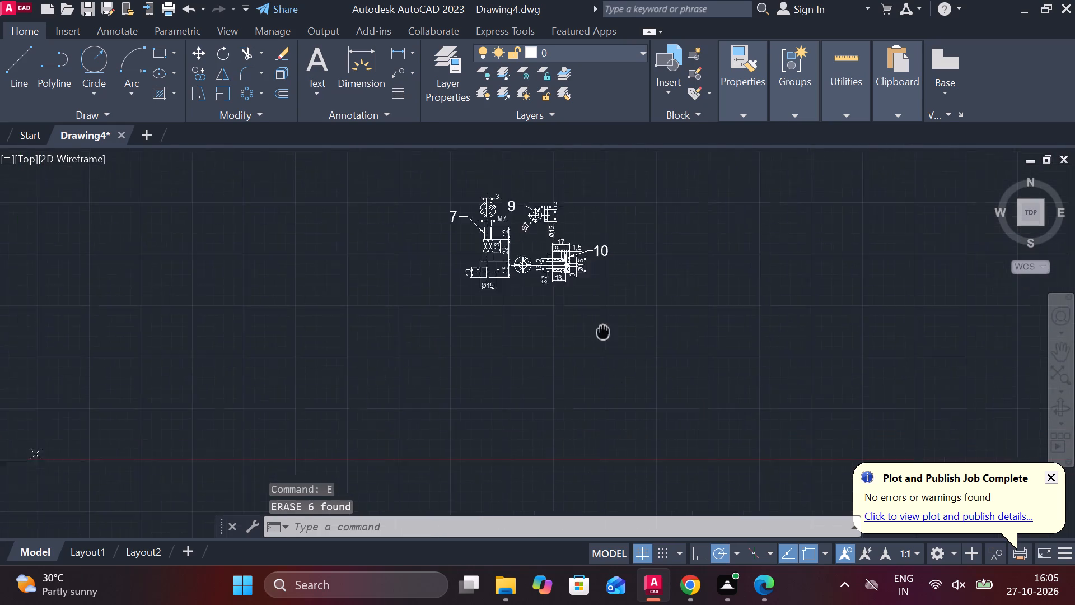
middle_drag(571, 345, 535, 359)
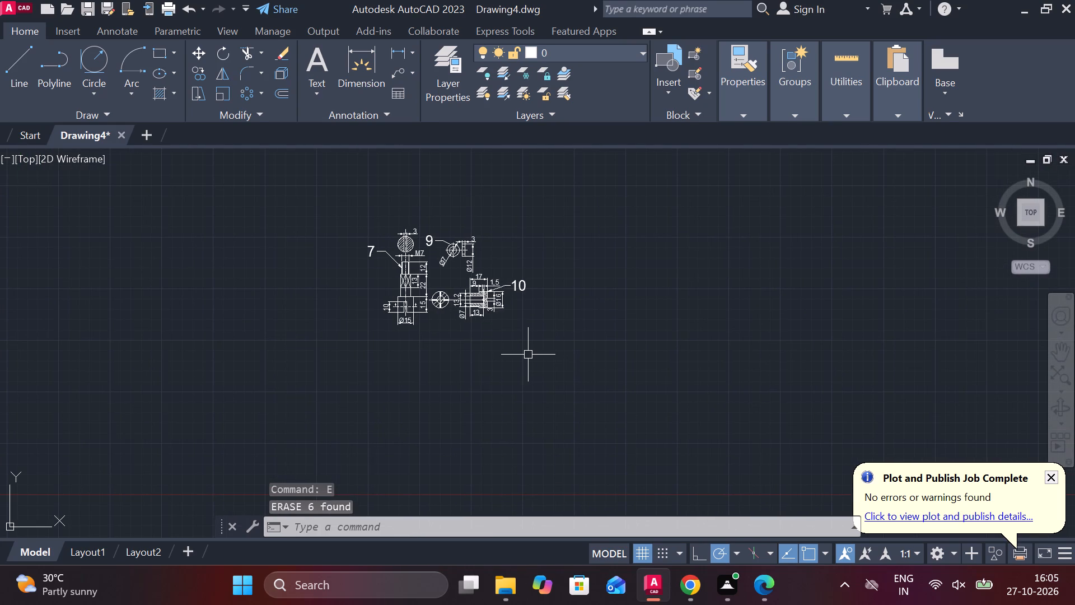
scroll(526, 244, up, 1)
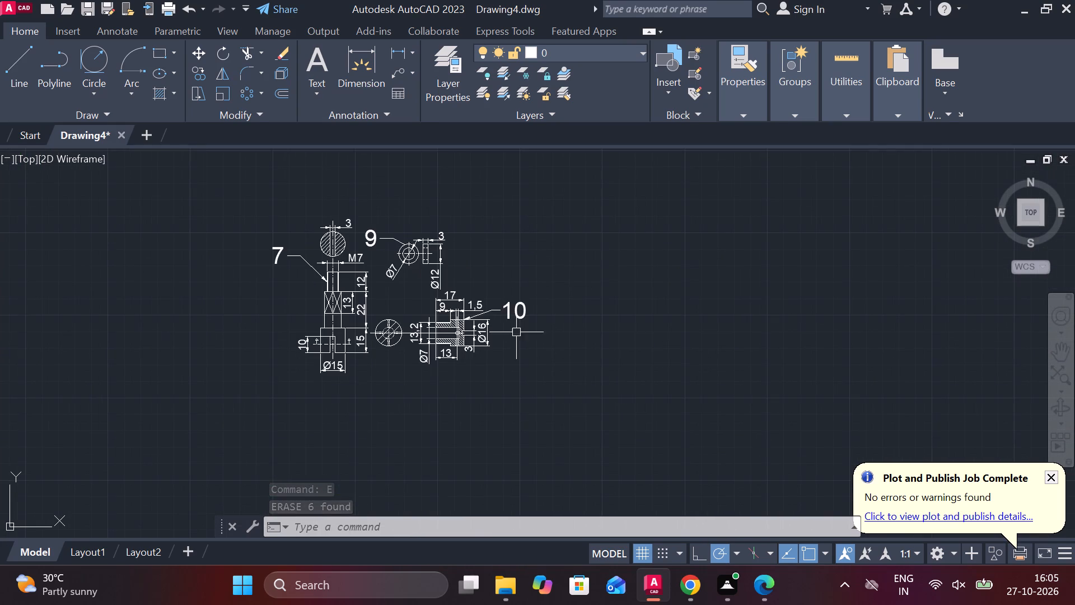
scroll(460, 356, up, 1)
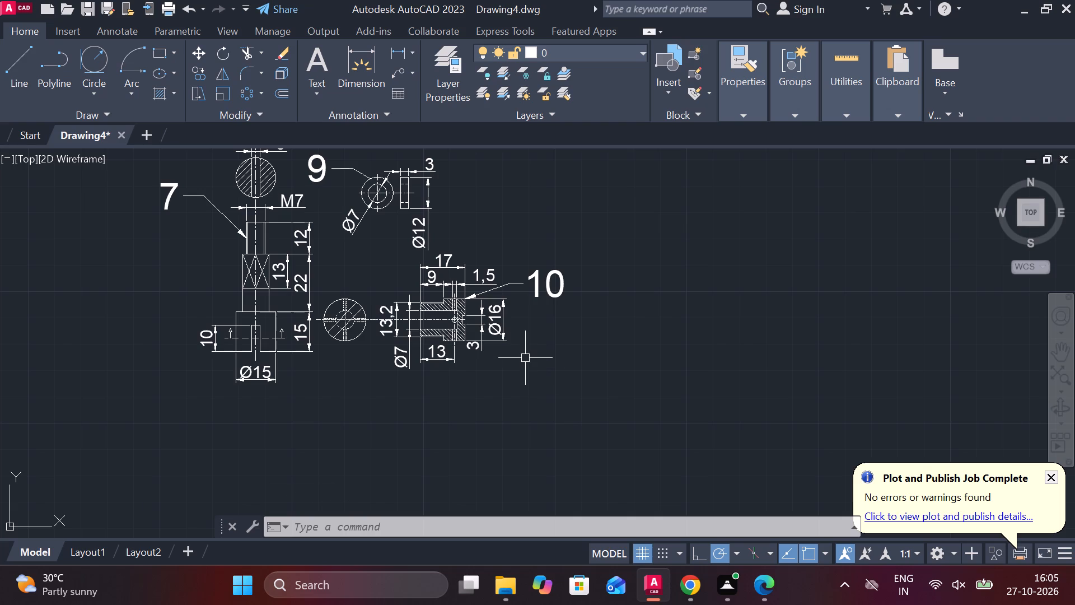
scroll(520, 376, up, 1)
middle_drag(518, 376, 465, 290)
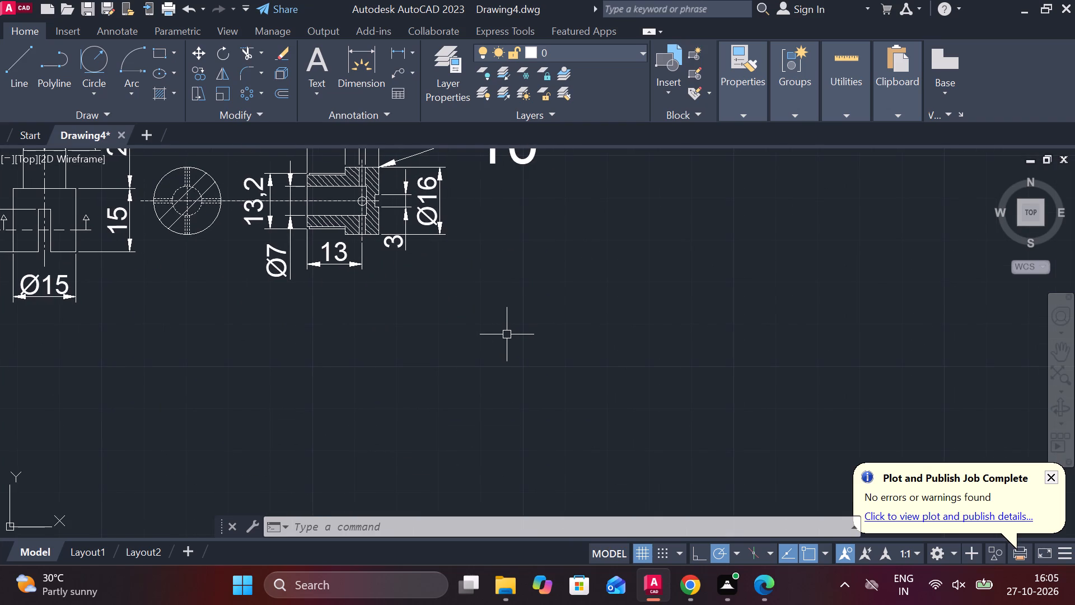
Draw a 54 by 22 mm rectangle from lines in the empty area beside part 10's section.
middle_drag(531, 337, 458, 336)
key(l)
key(Return)
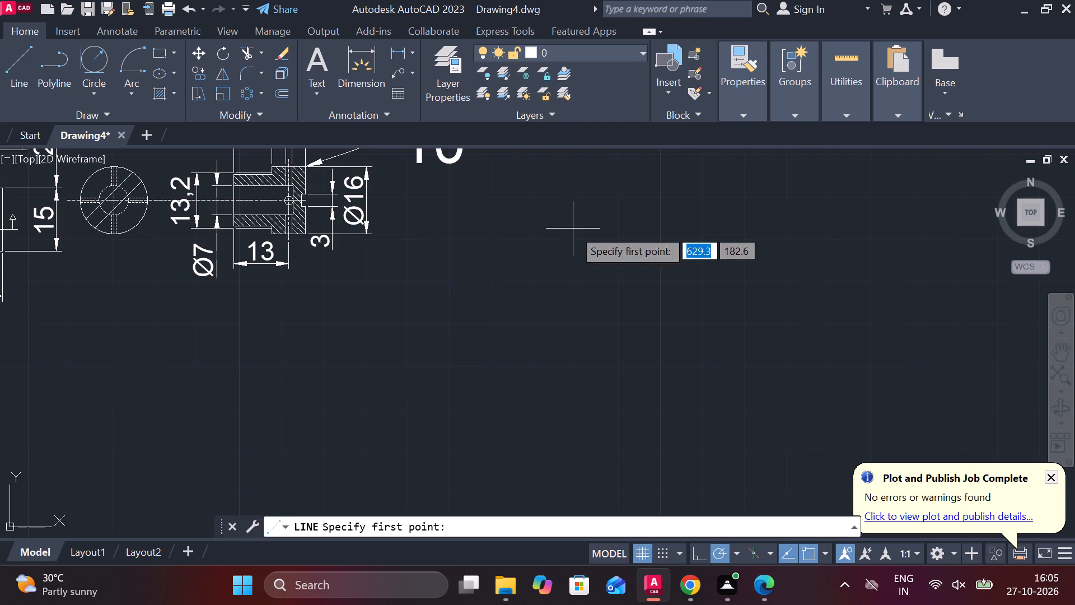
click(493, 296)
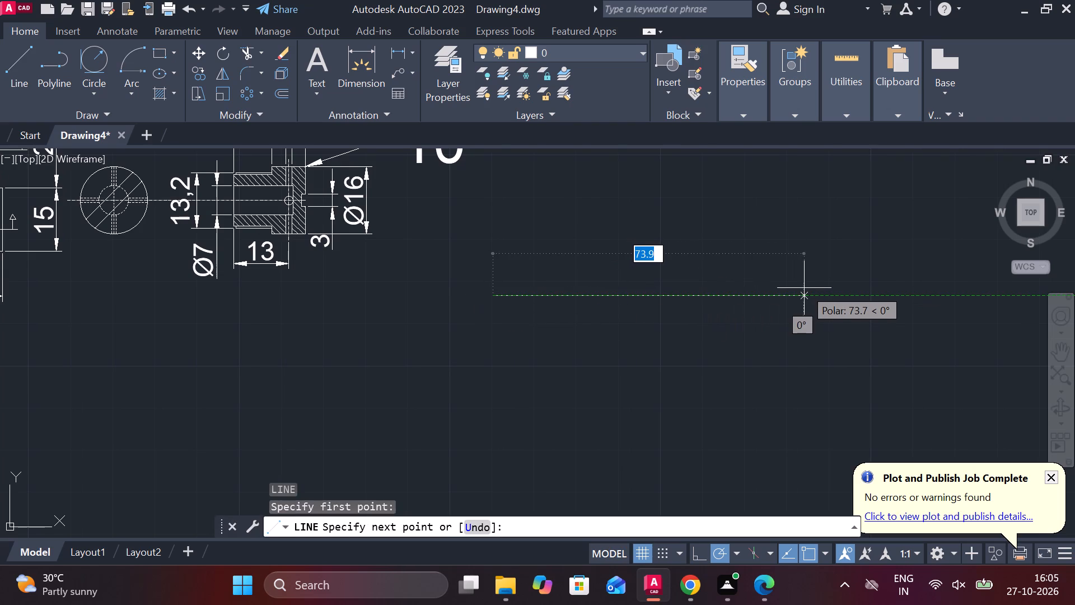
key(5)
key(4)
key(Return)
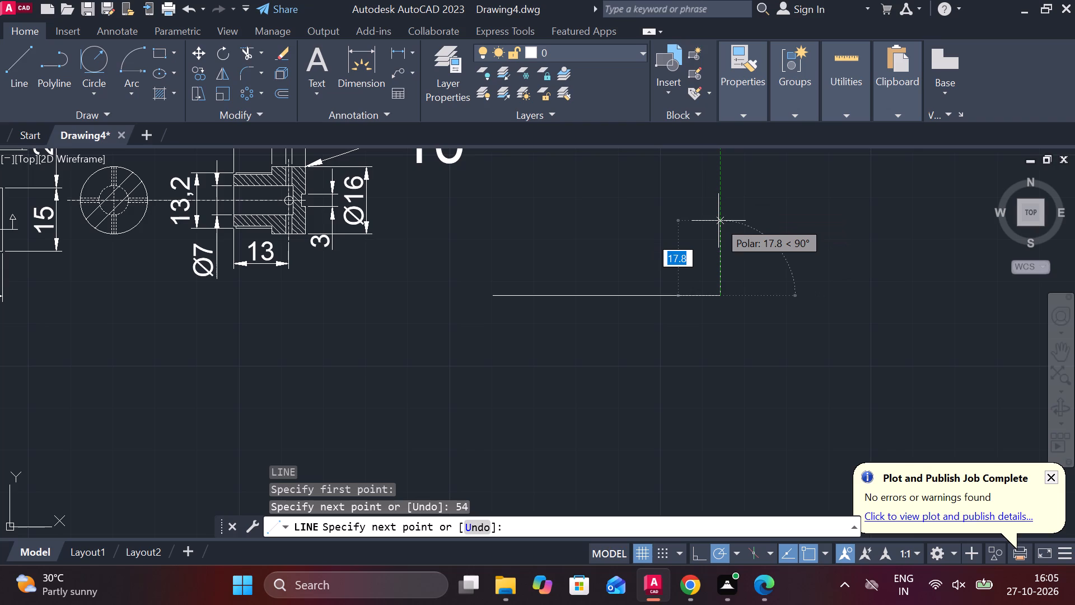
text(22)
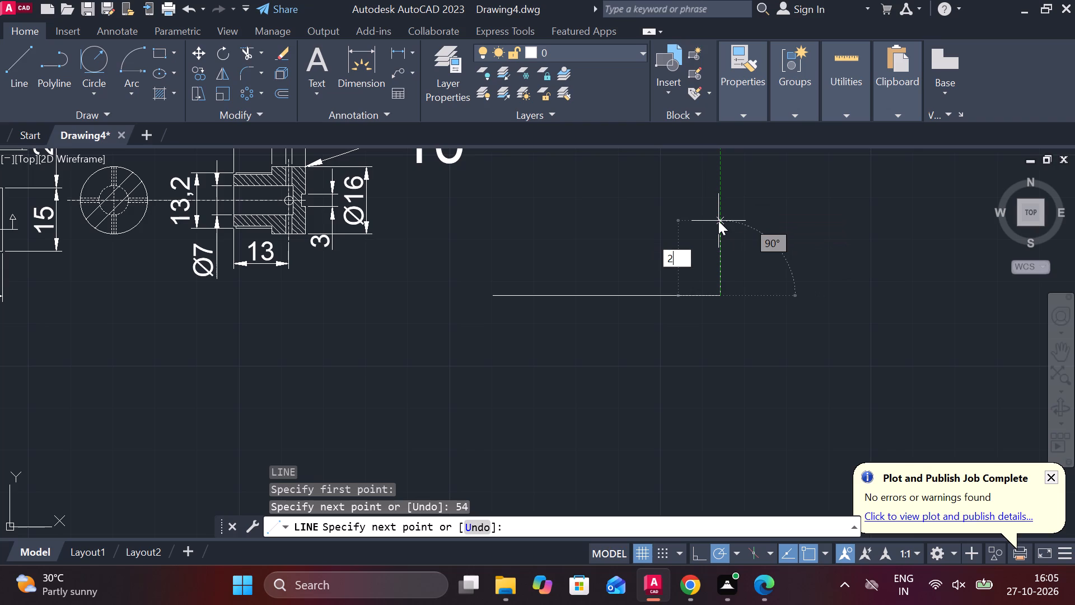
key(space)
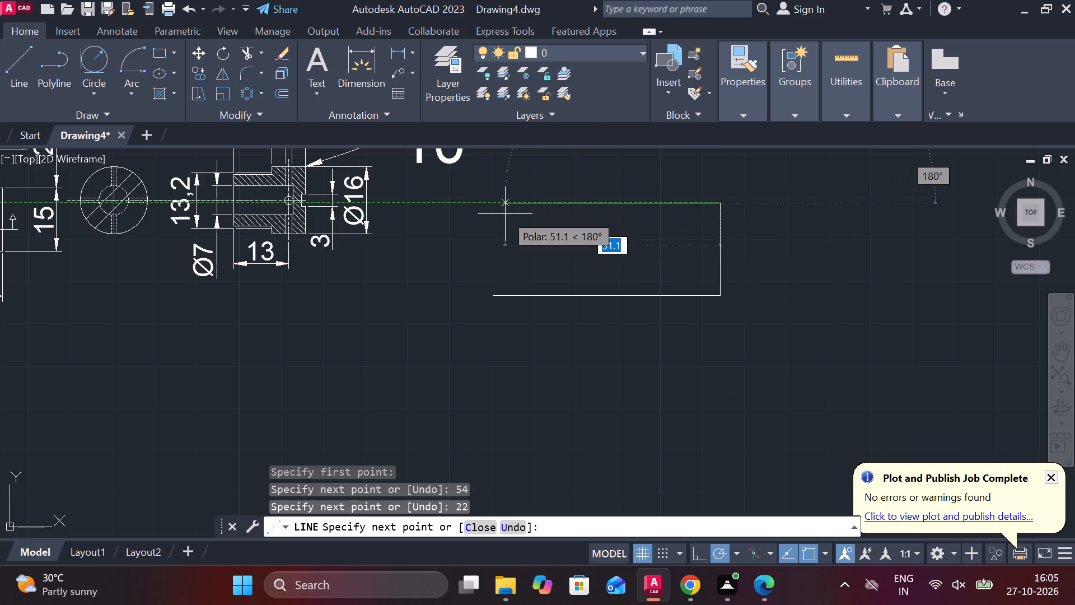
text(54)
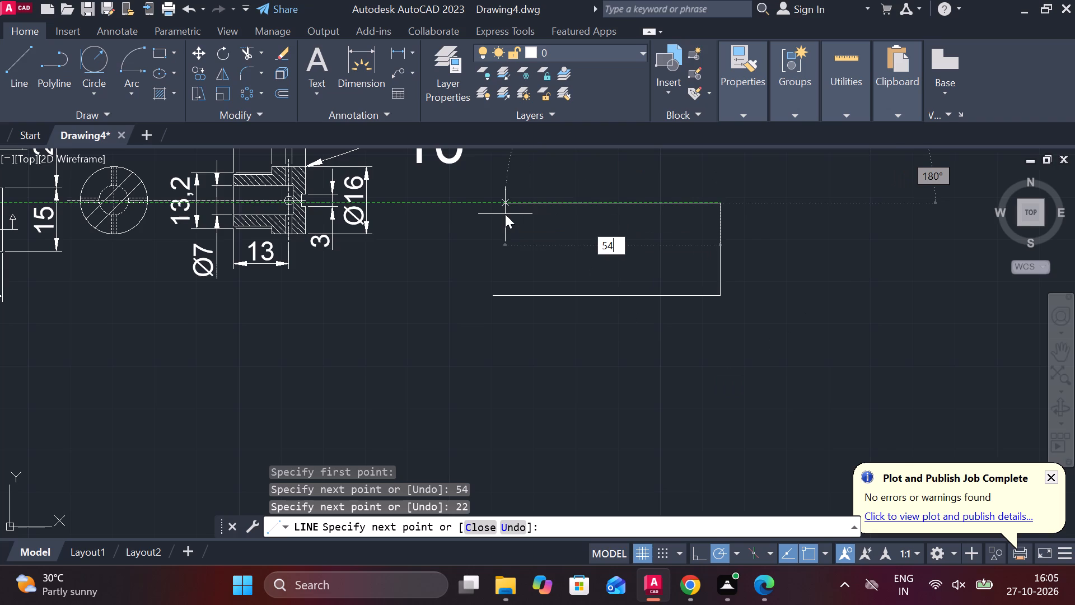
key(Return)
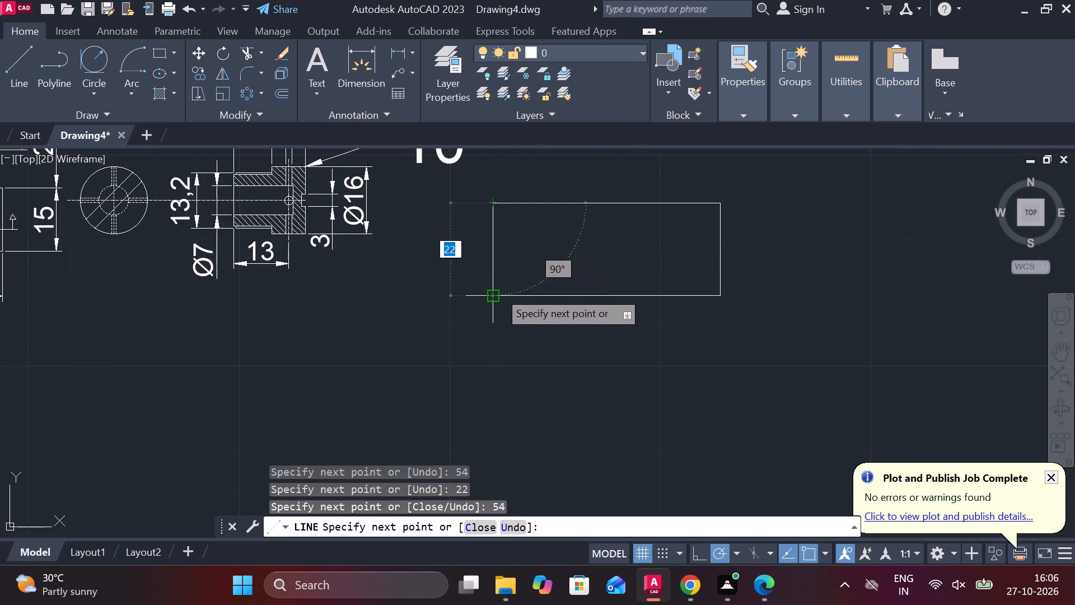
click(498, 291)
key(Escape)
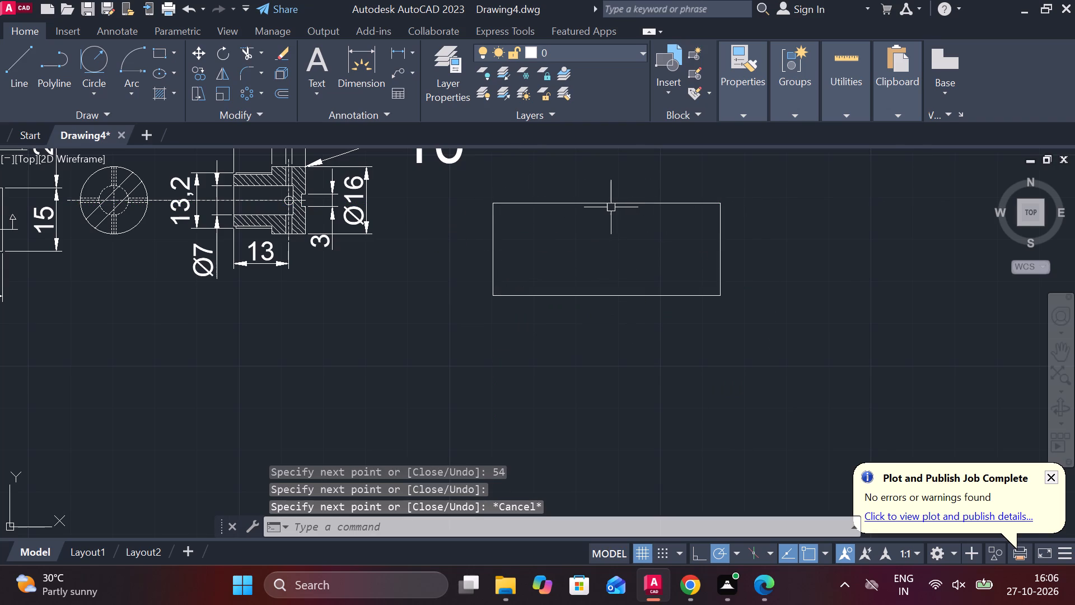
Draw a vertical line through the rectangle's centre, from the top edge's midpoint to the bottom edge.
text(L')
key(Return)
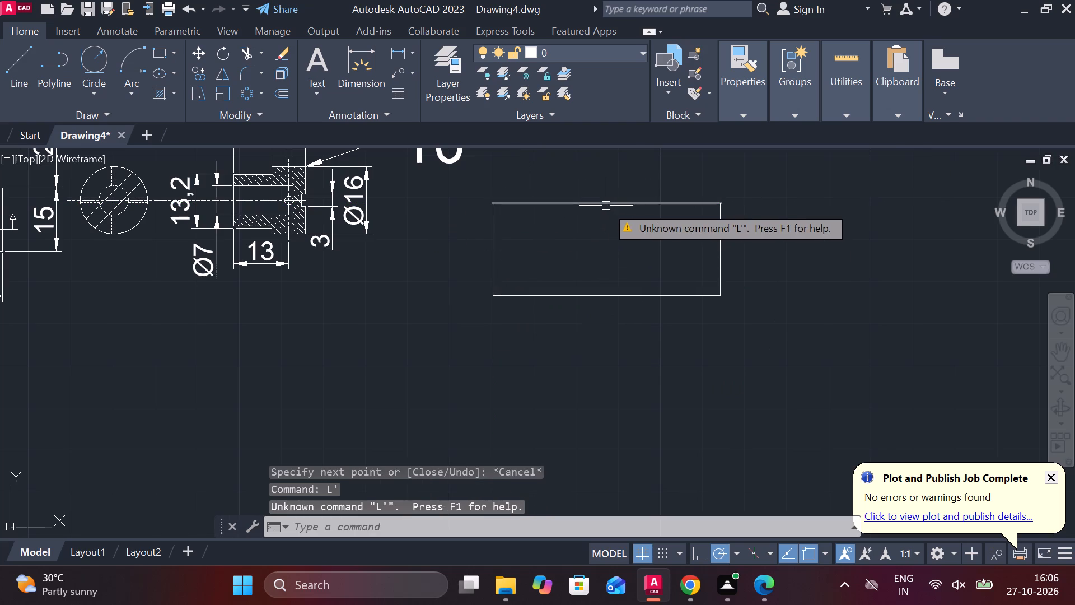
key(Escape)
key(l)
key(Return)
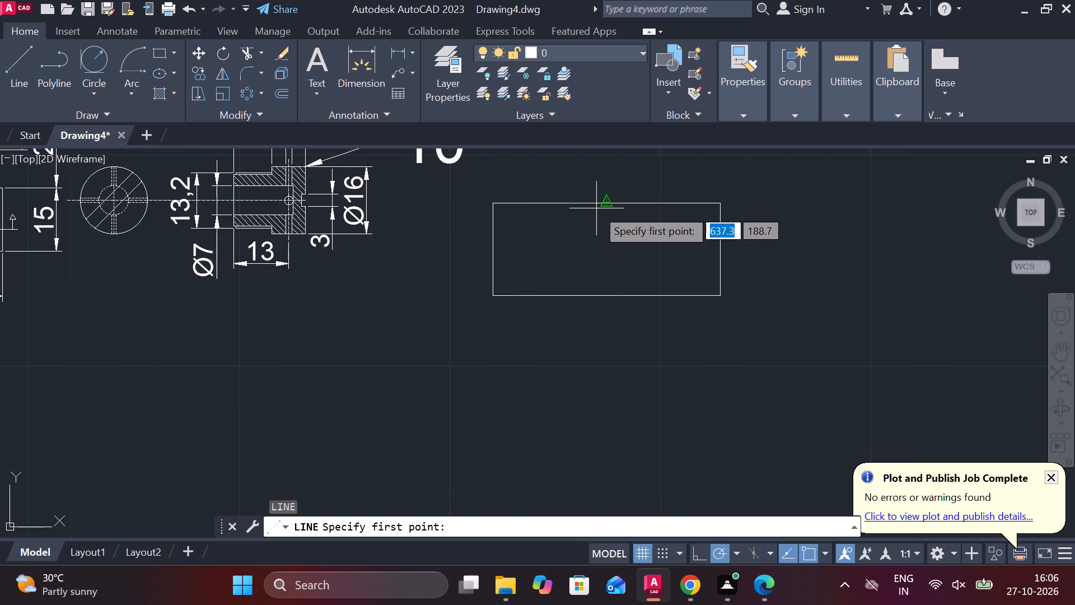
click(608, 205)
click(606, 300)
key(Escape)
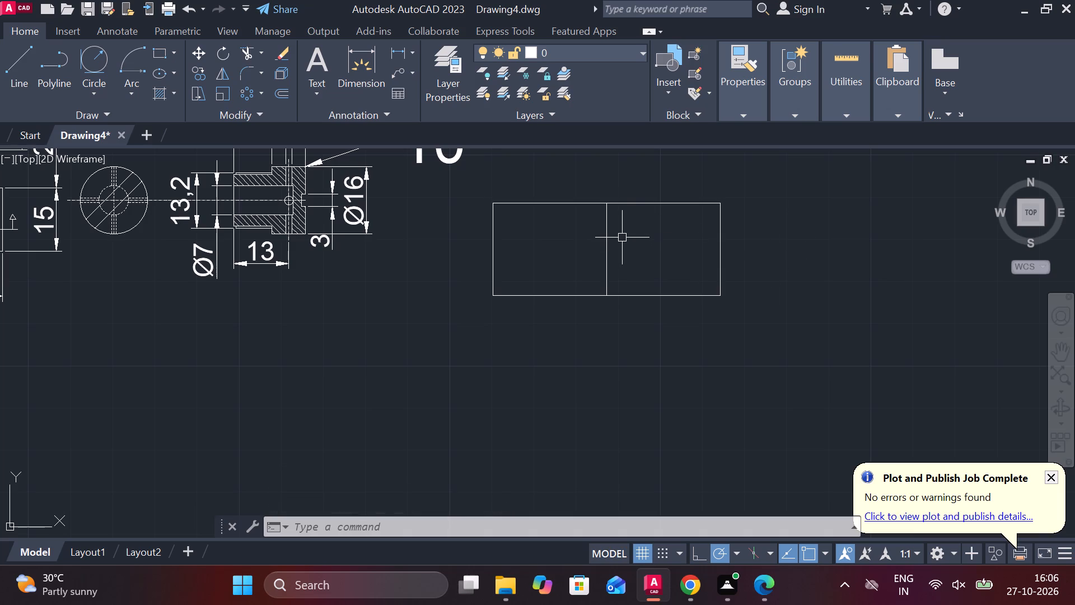
middle_click(664, 243)
key(Escape)
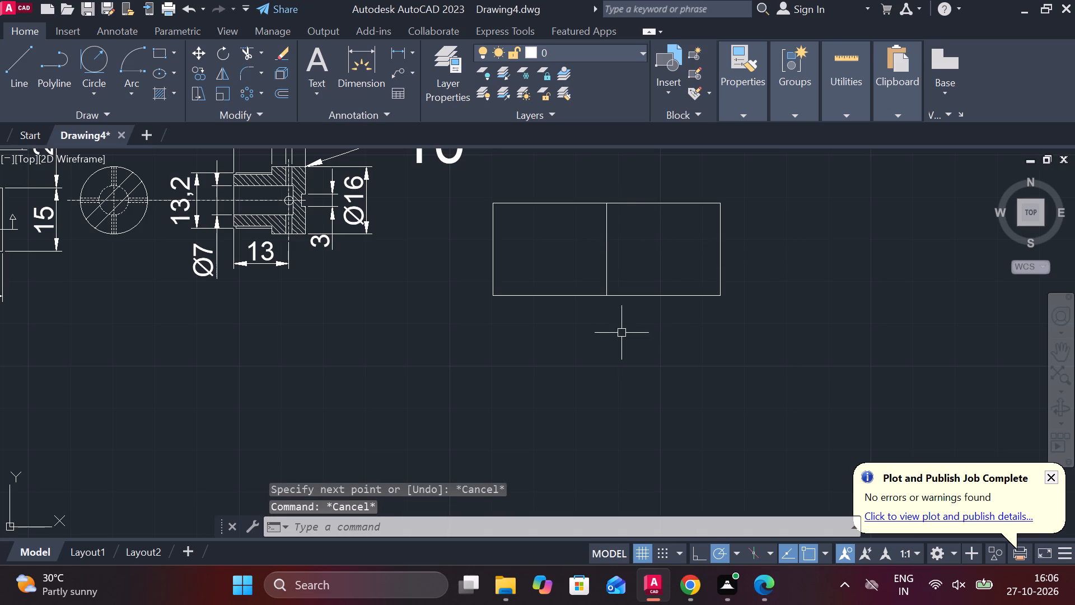
Draw a 10 mm vertical line up from the rectangle's bottom edge, 17 mm right of the centre line.
key(l)
key(Return)
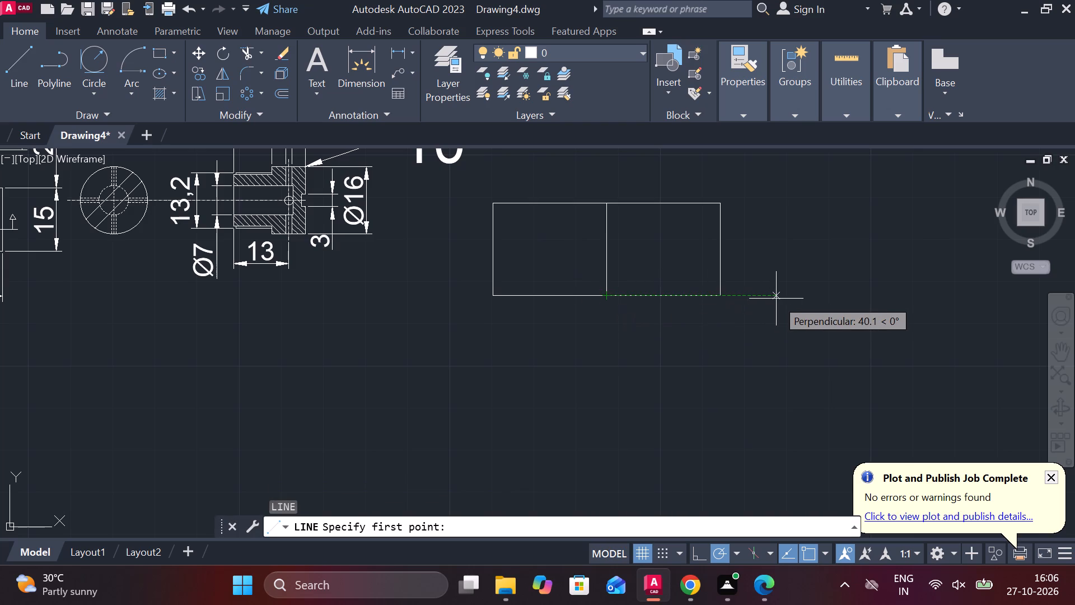
key(1)
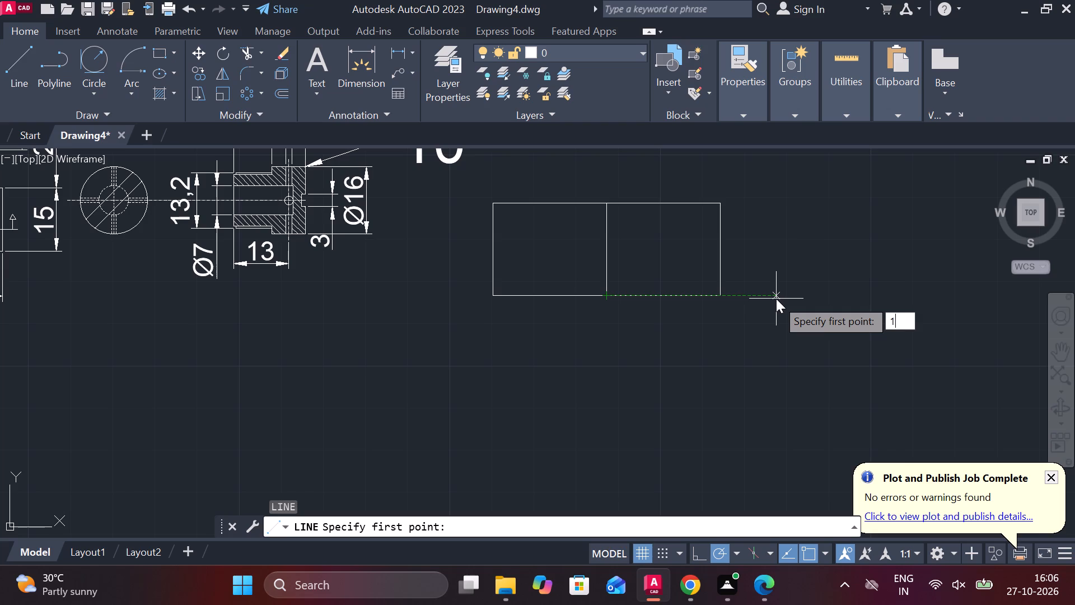
key(7)
key(Return)
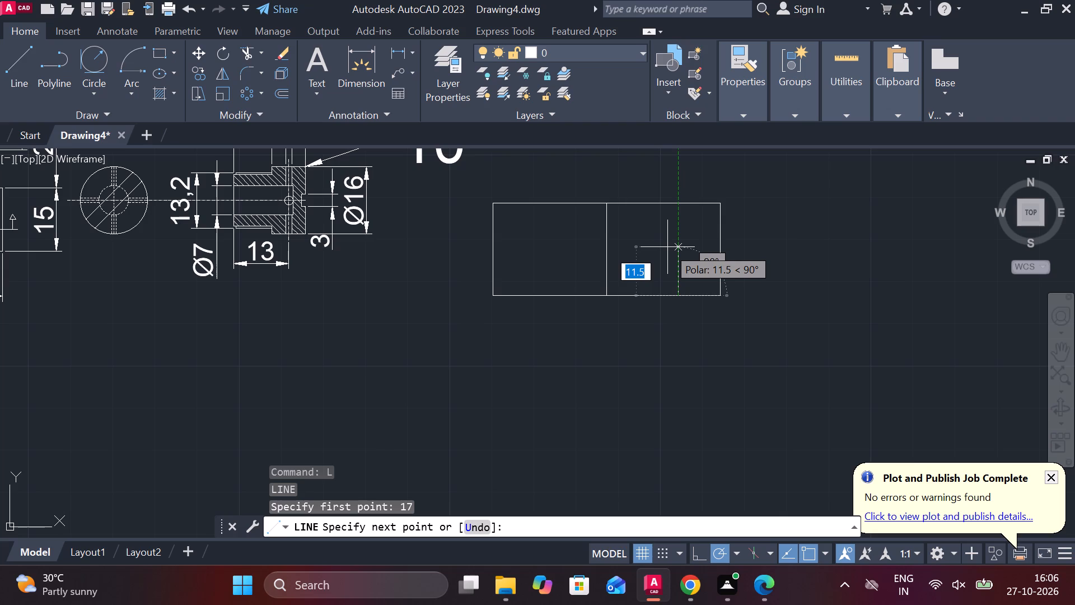
text(10)
key(Return)
scroll(669, 247, up, 2)
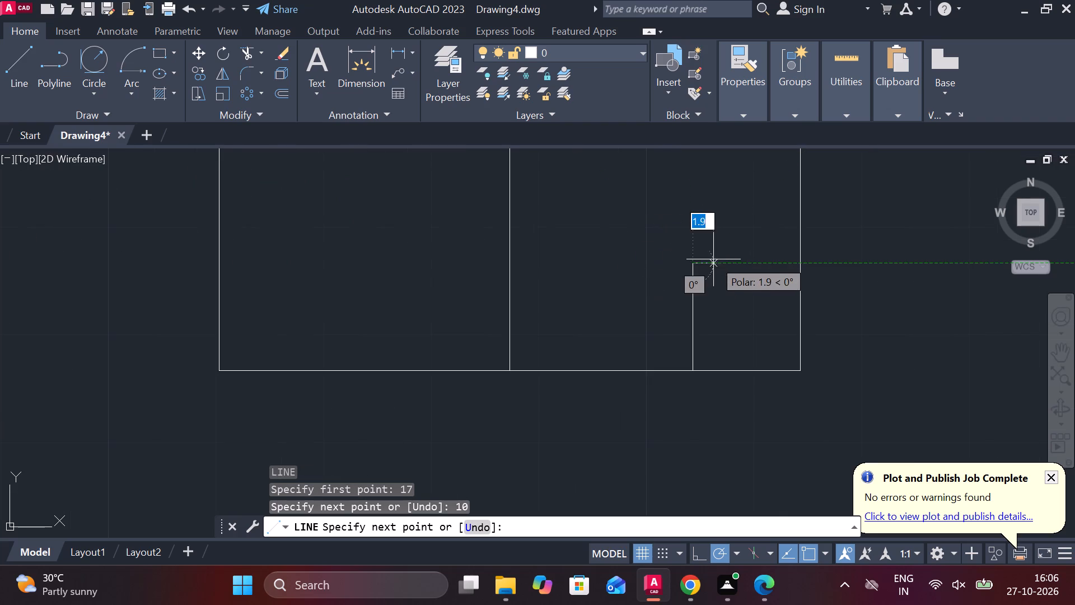
key(Escape)
Mirror the 10 mm vertical line about the rectangle's centre line, keeping the original.
scroll(695, 240, down, 1)
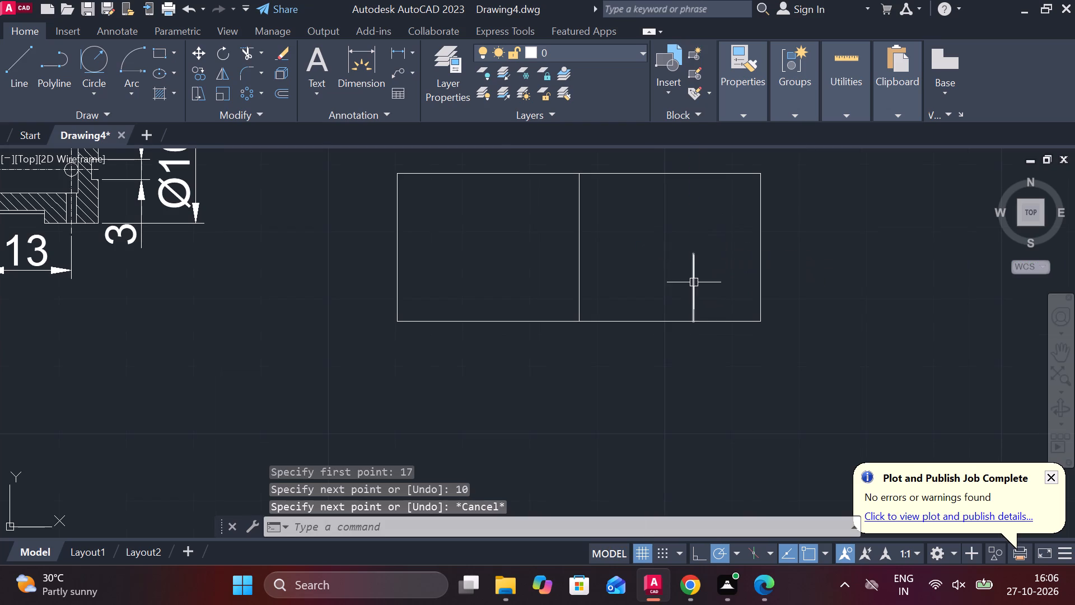
click(691, 286)
text(MI)
key(Return)
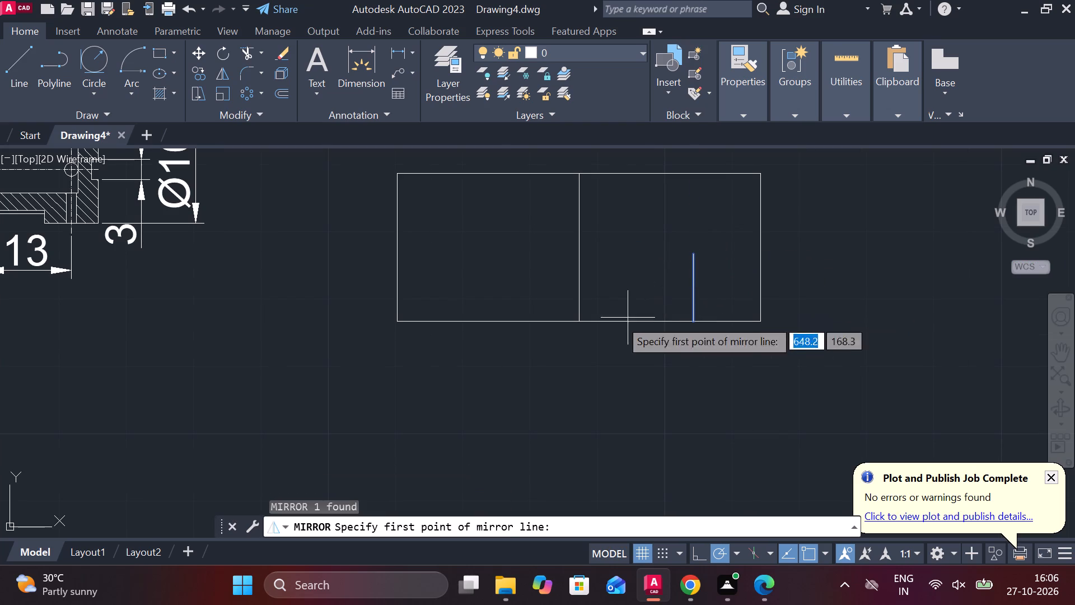
click(581, 319)
click(578, 176)
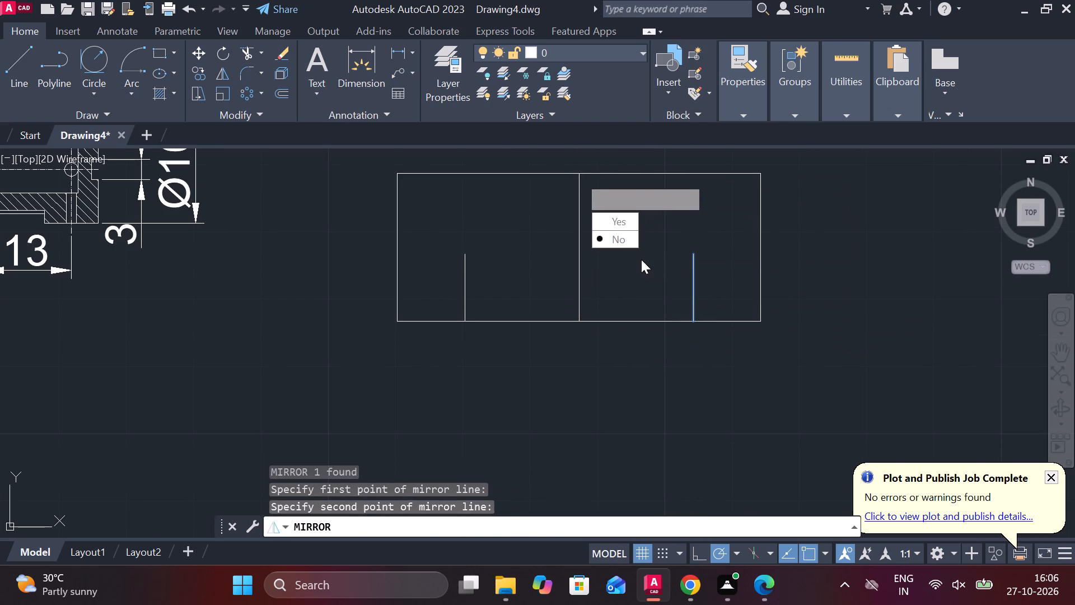
drag(629, 244, 578, 176)
middle_drag(577, 239, 547, 232)
key(Escape)
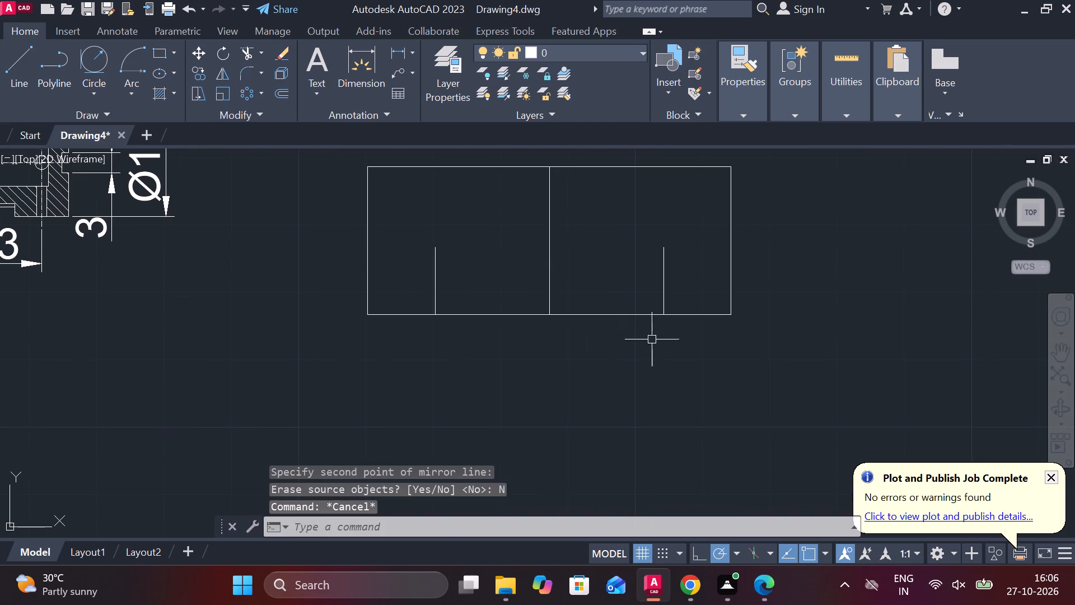
Draw the right recess's outer side 22.5 mm from the centre line, 10 mm high, and close its top to the inner side.
key(l)
key(Return)
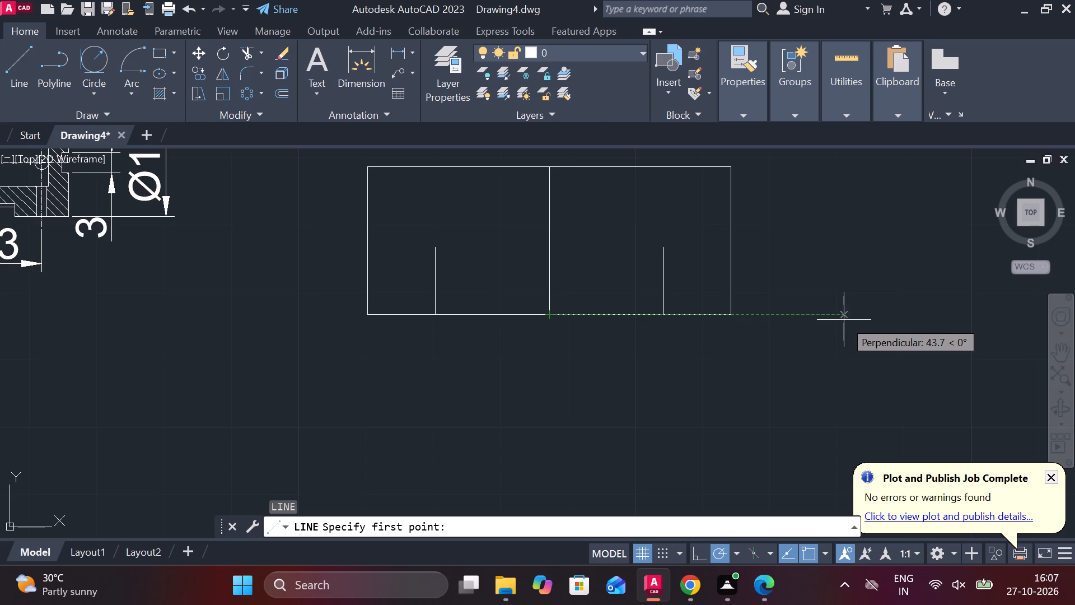
text(22.)
key(5)
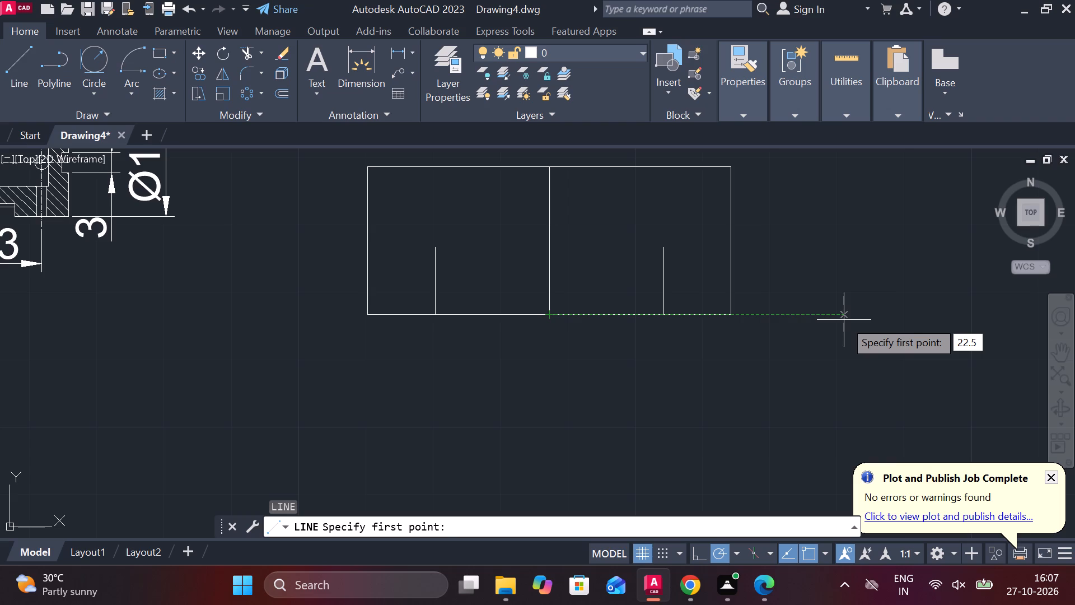
key(Return)
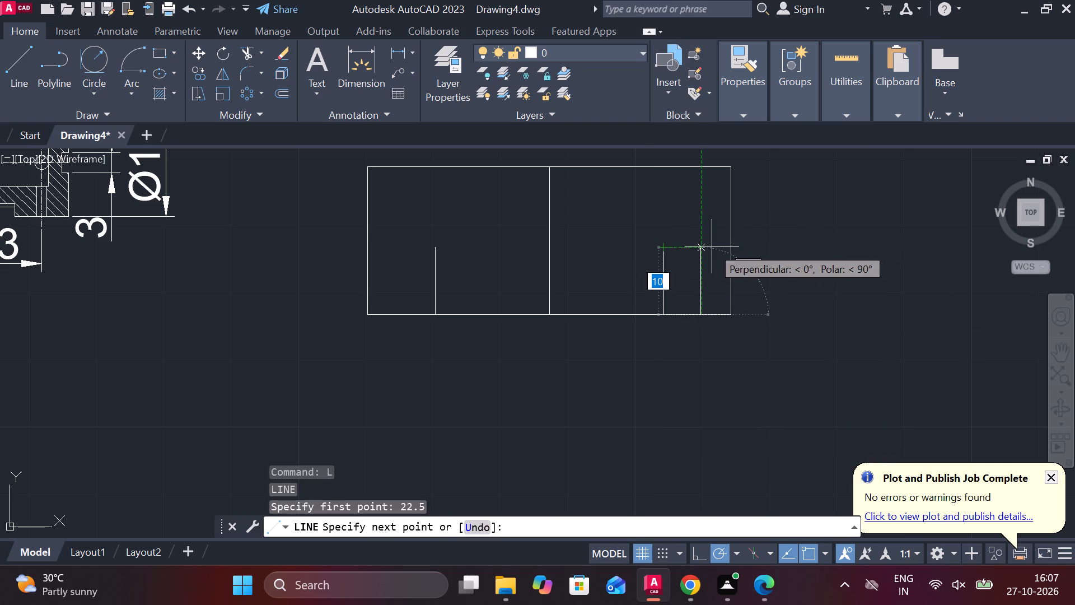
click(712, 246)
click(664, 246)
key(Escape)
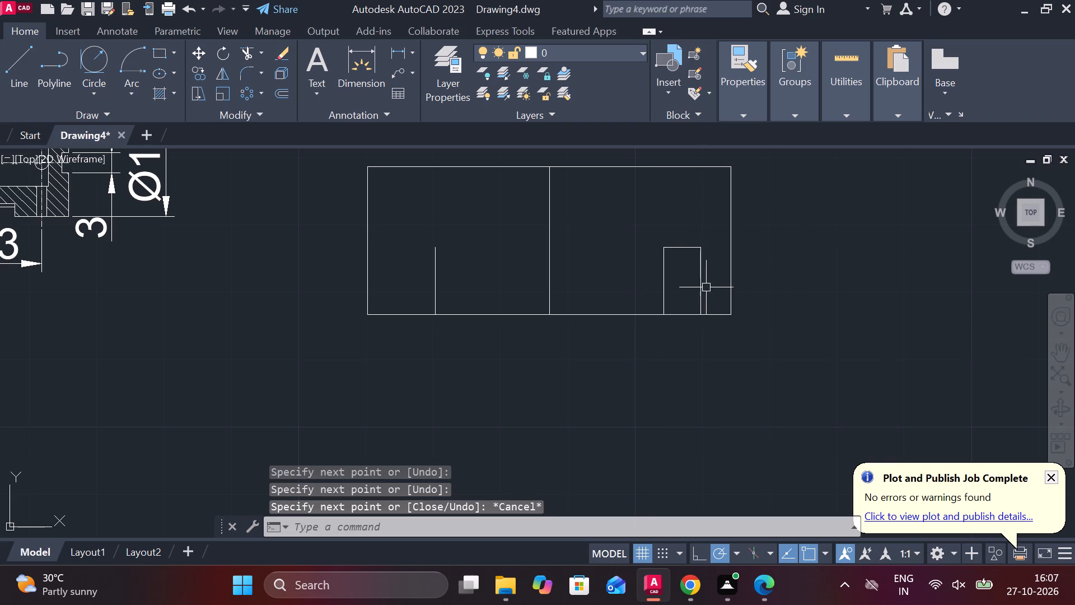
Mirror the right recess's outer side and top about the centre line, keeping the originals.
click(702, 282)
click(683, 251)
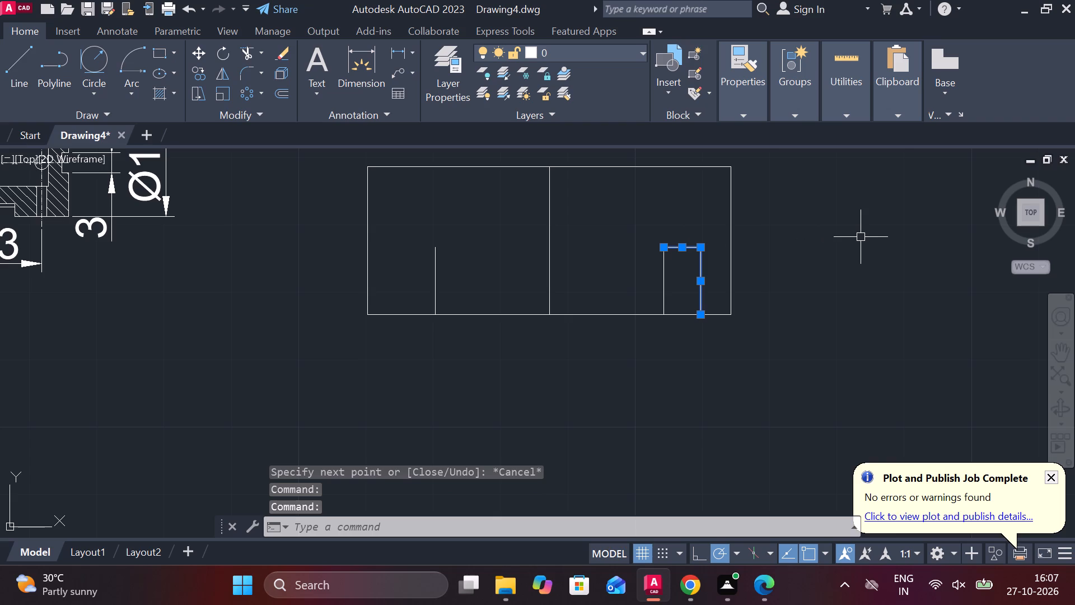
text(MI)
key(Return)
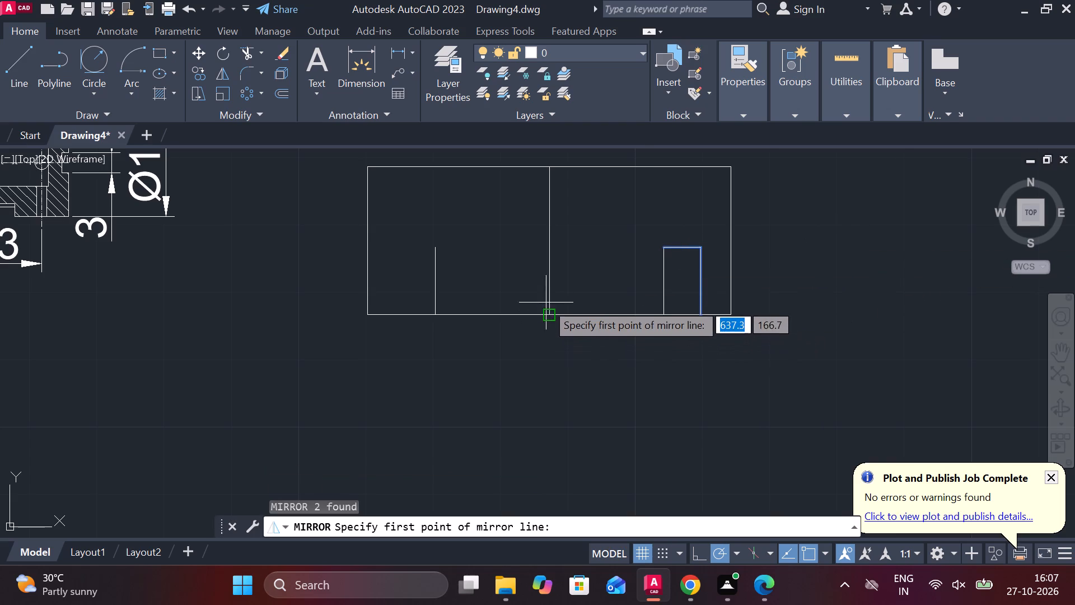
click(548, 307)
click(547, 169)
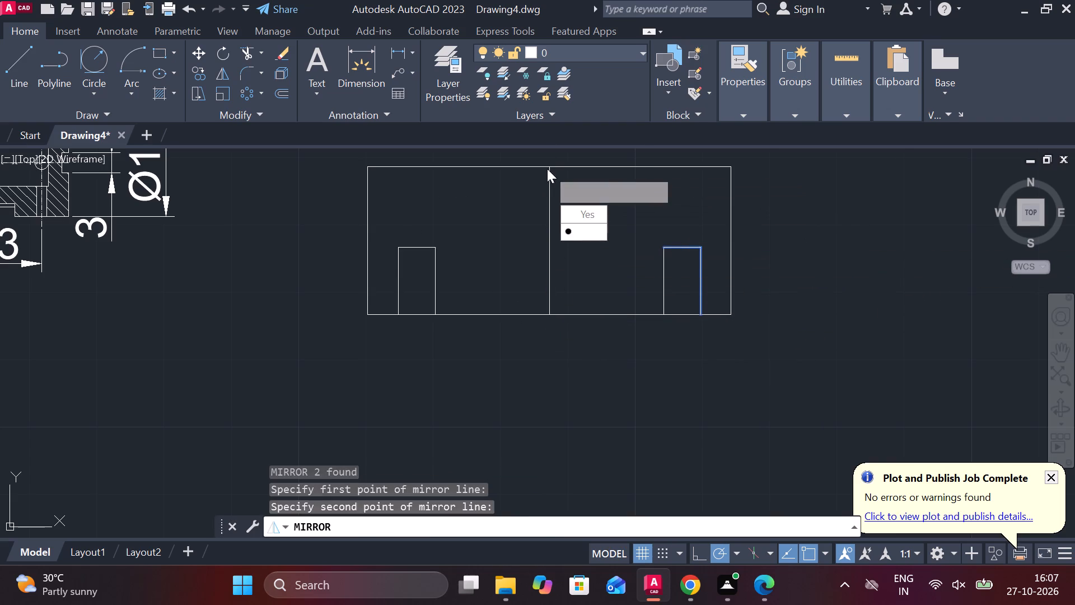
click(590, 235)
click(547, 169)
key(Escape)
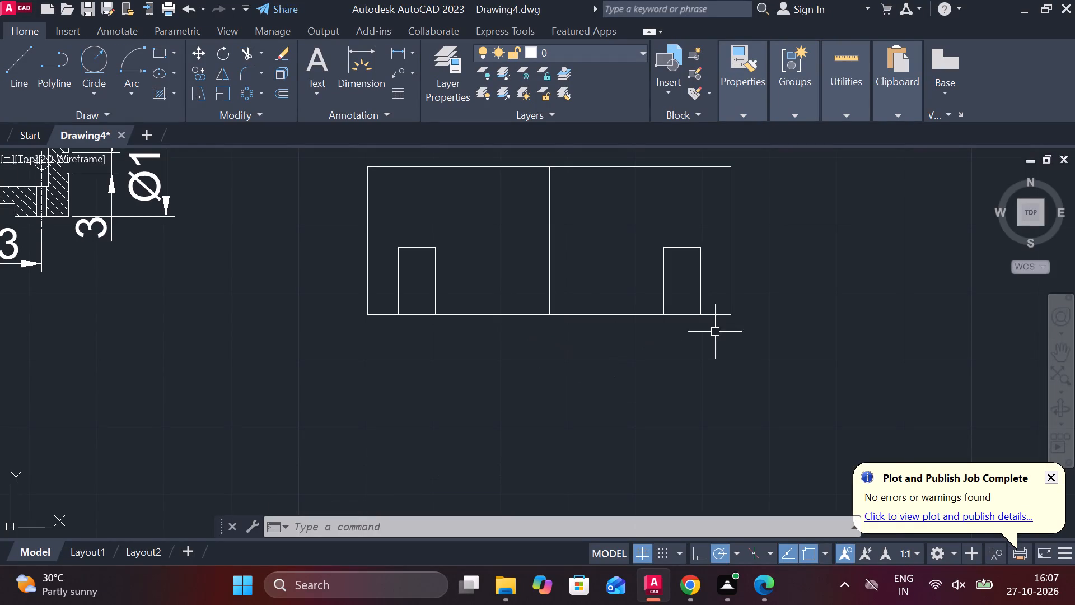
Draw a horizontal line across the rectangle's full width, 17 mm above its bottom edge.
key(l)
key(Return)
middle_drag(764, 316, 719, 397)
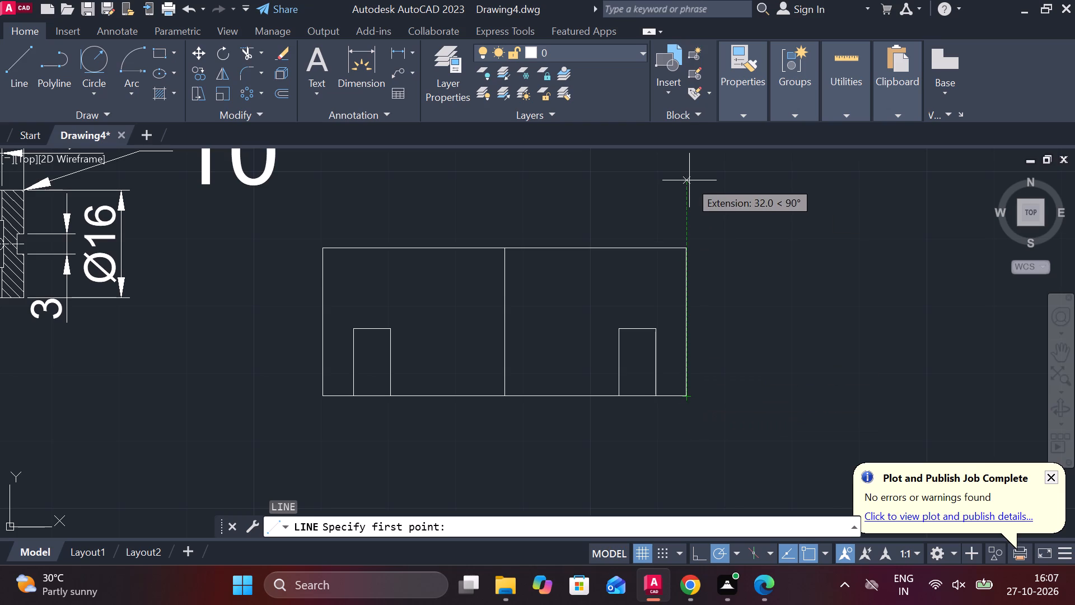
key(1)
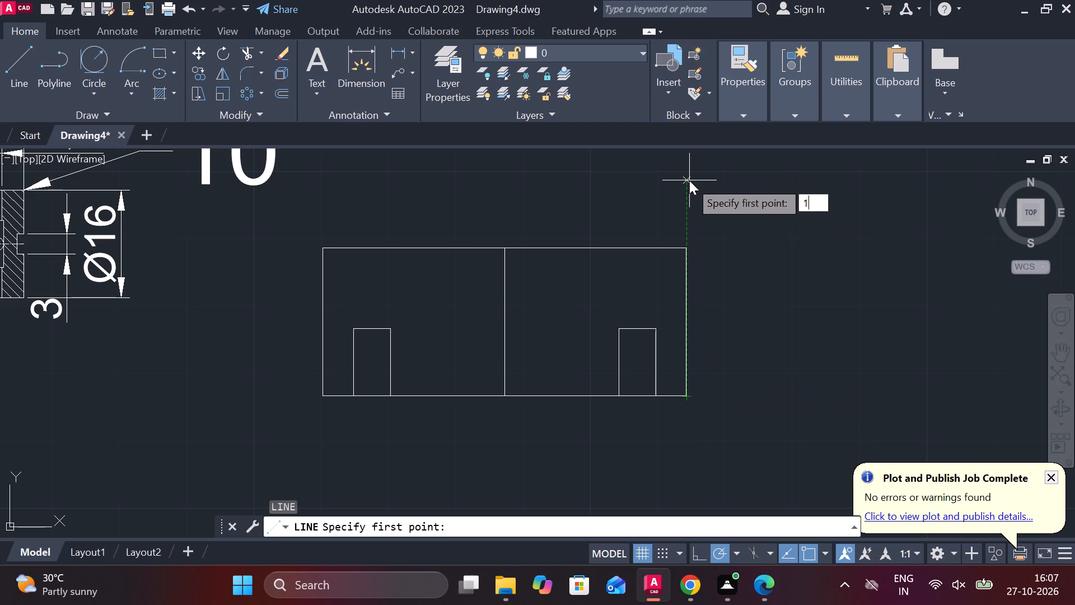
key(7)
key(Return)
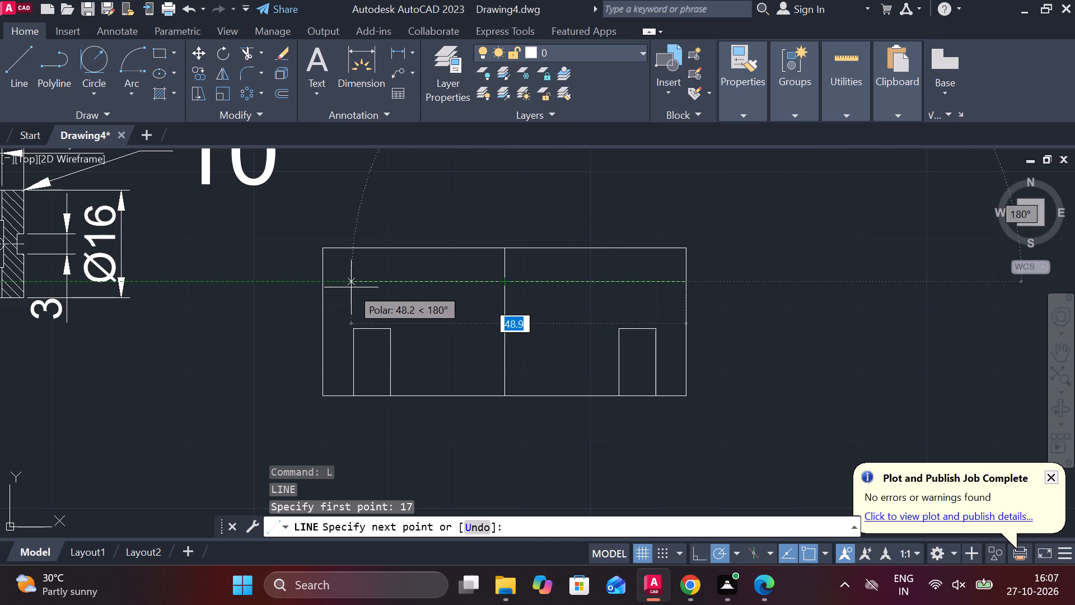
click(322, 285)
key(Escape)
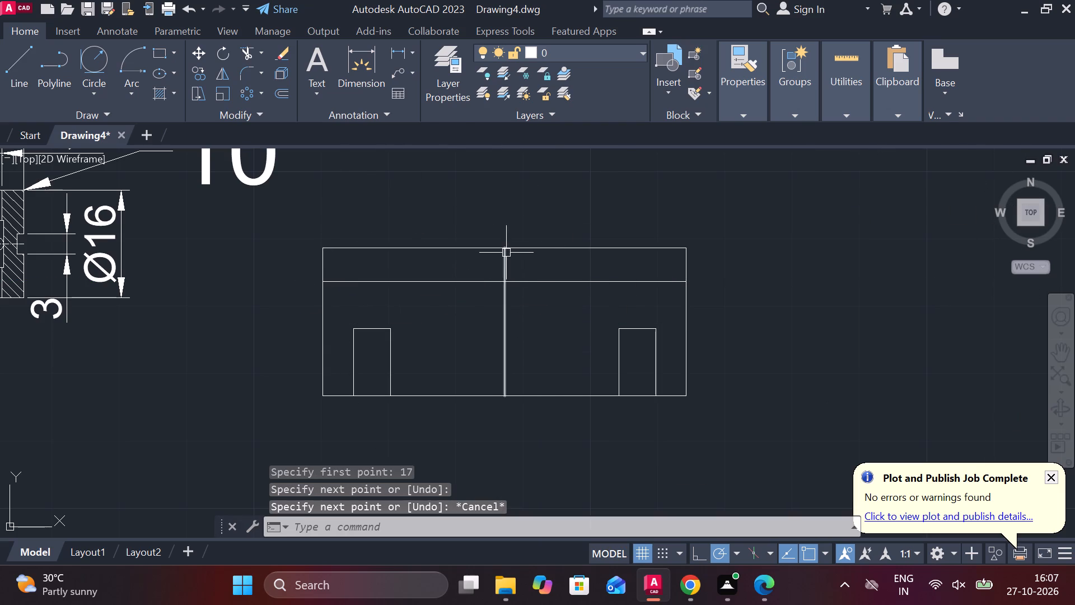
Draw a vertical line 13 mm right of the centre line, from the top edge down to the horizontal line.
key(l)
key(Return)
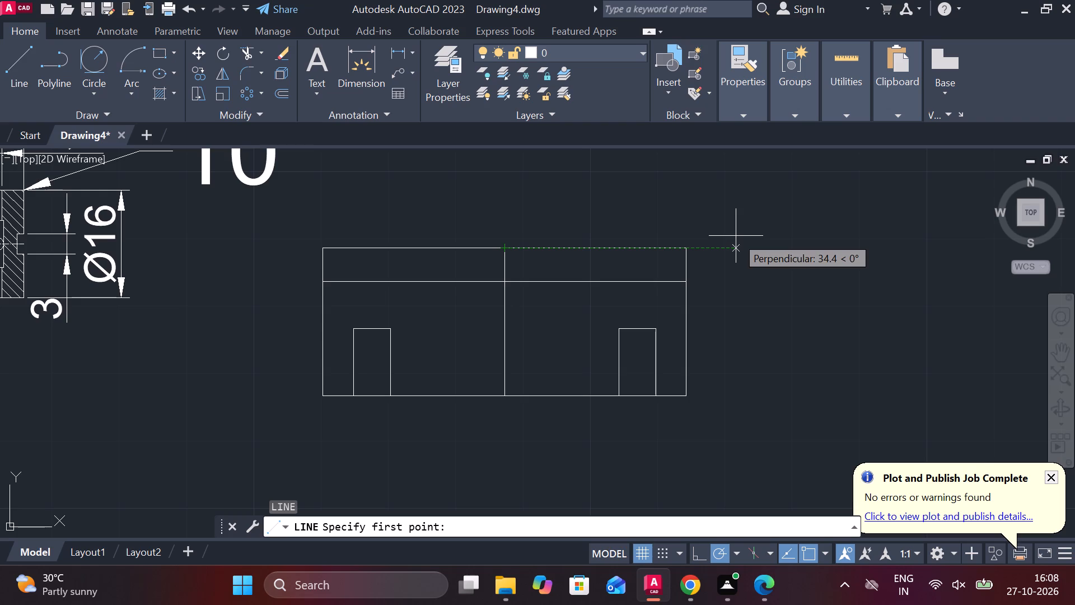
text(13)
key(space)
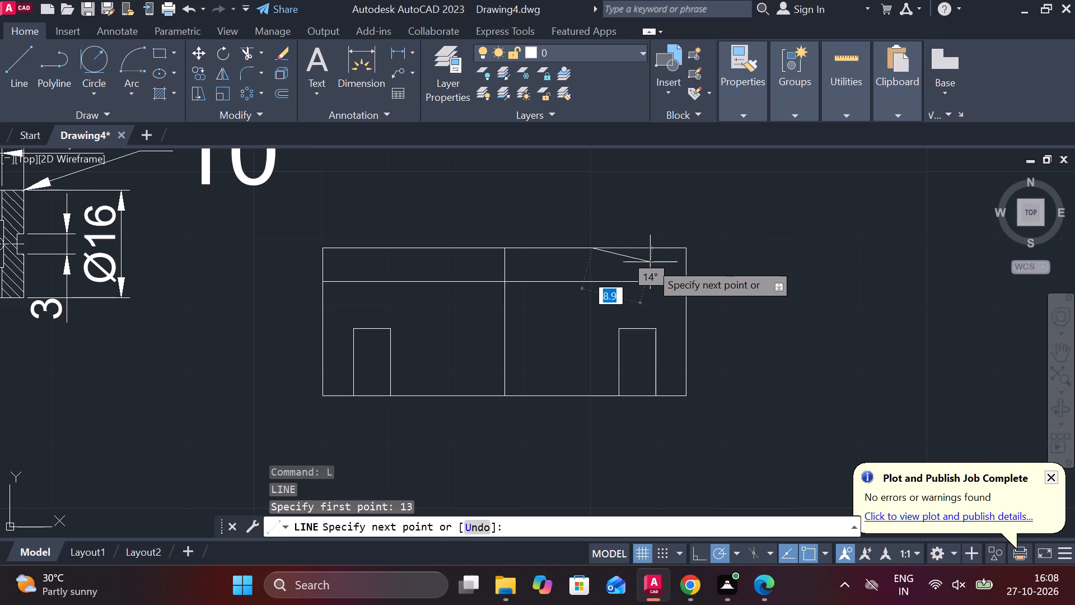
click(593, 284)
key(Escape)
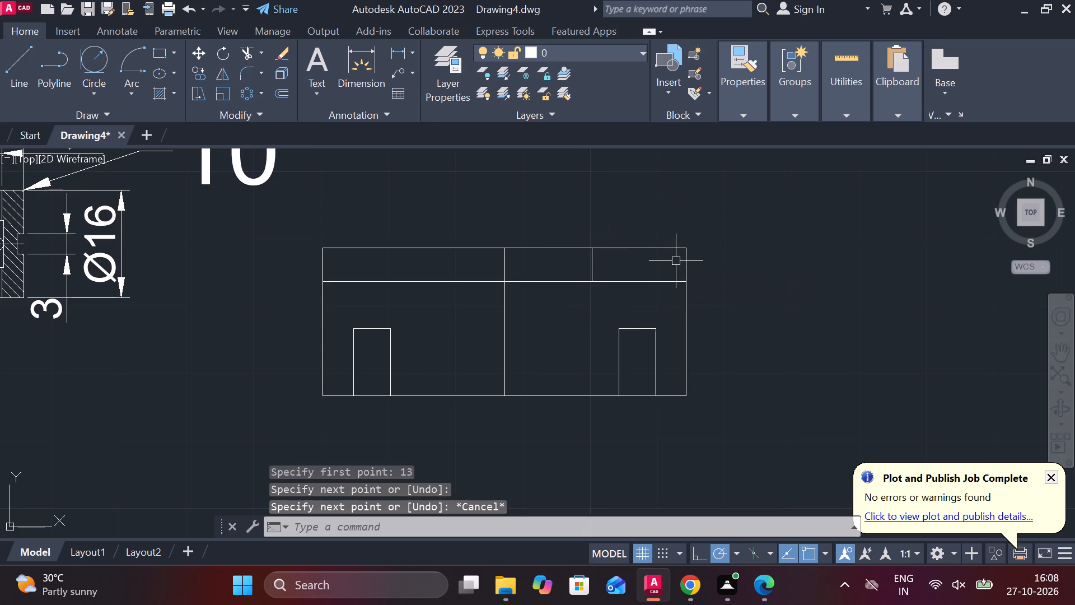
Trim away the rectangle's upper-right corner, beyond the short vertical line and above the horizontal line.
text(TR)
key(space)
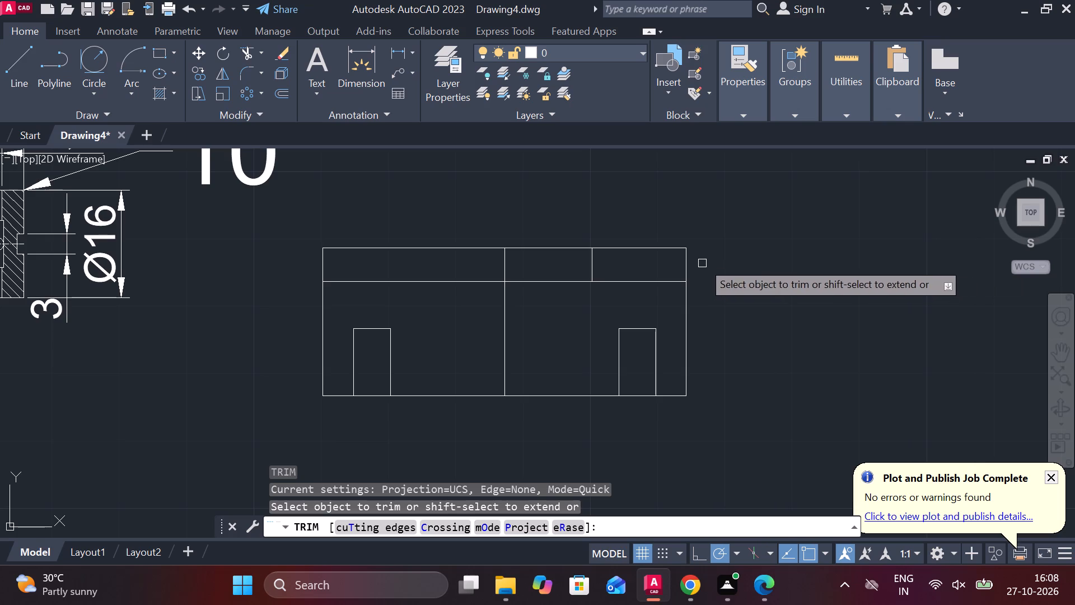
click(685, 258)
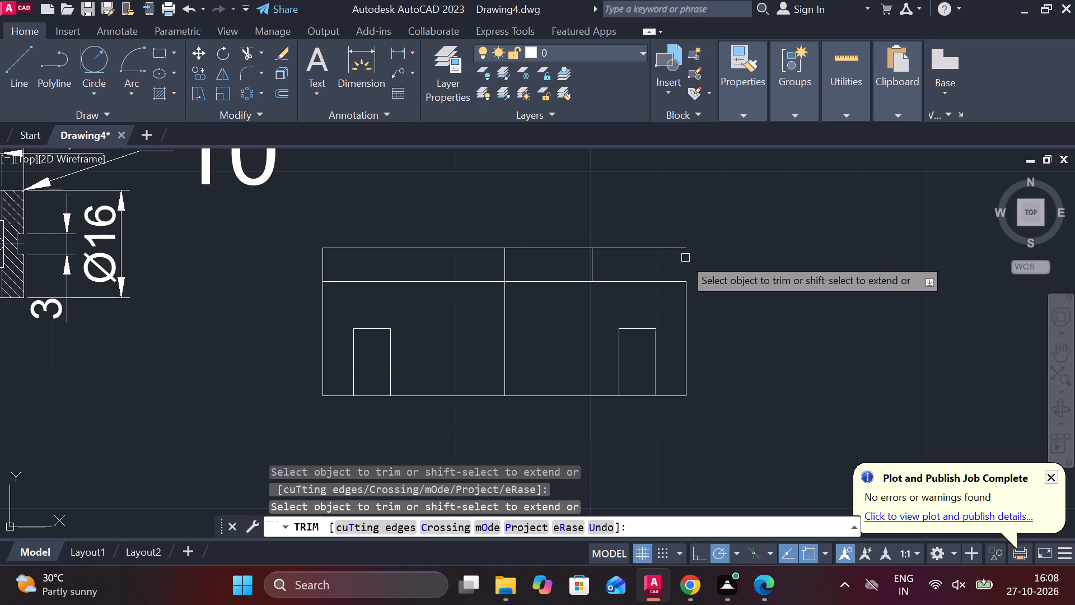
click(662, 249)
key(Escape)
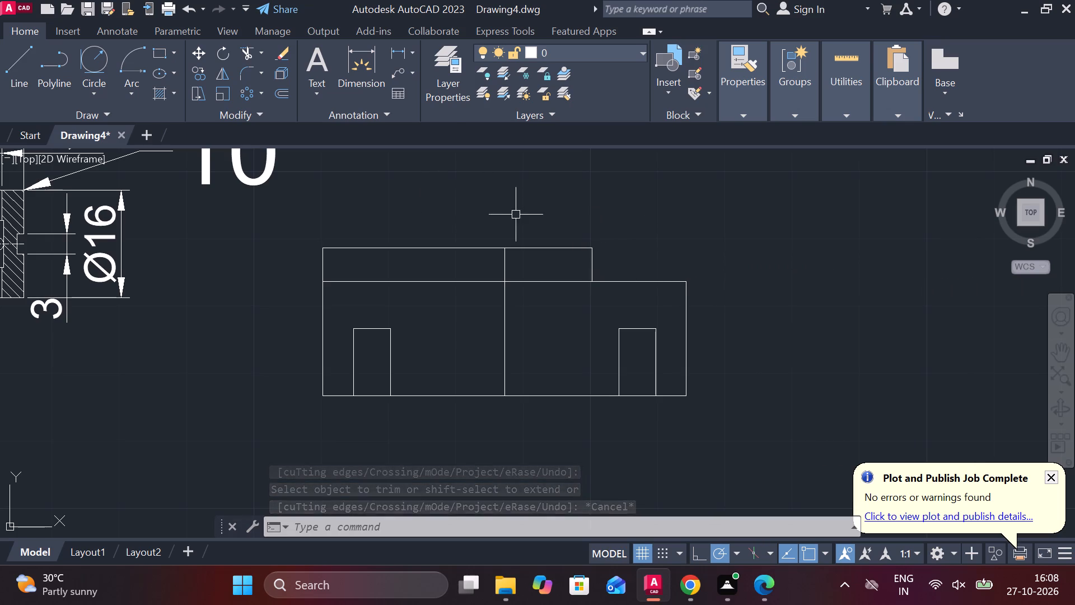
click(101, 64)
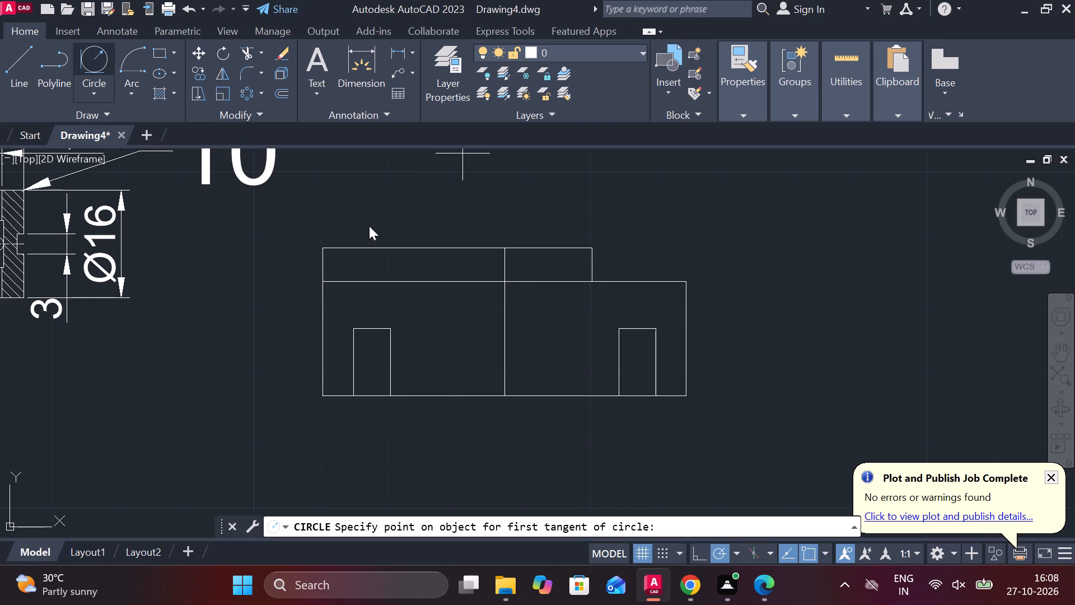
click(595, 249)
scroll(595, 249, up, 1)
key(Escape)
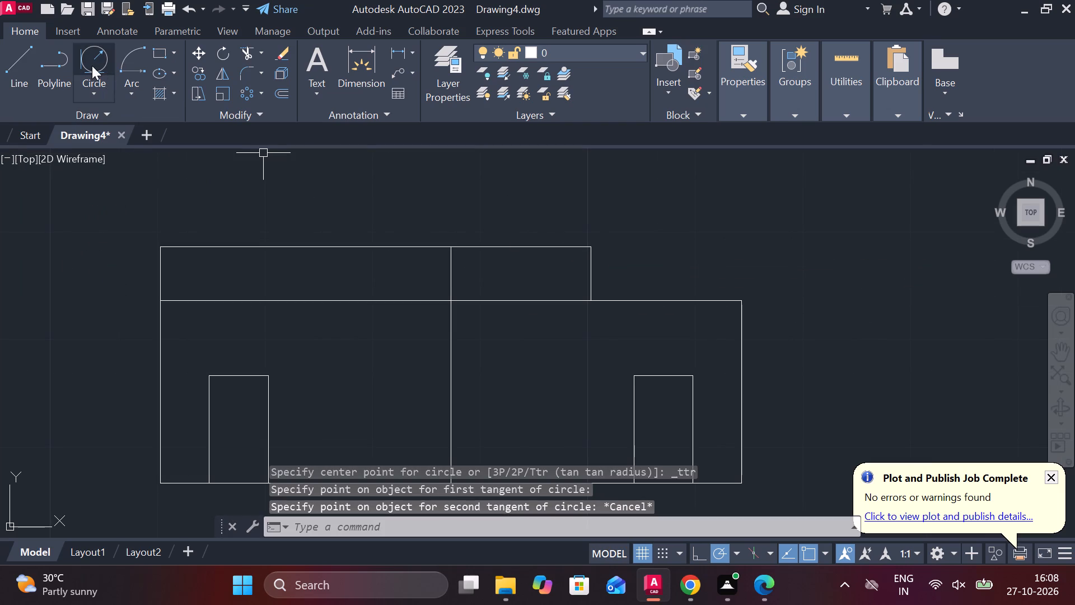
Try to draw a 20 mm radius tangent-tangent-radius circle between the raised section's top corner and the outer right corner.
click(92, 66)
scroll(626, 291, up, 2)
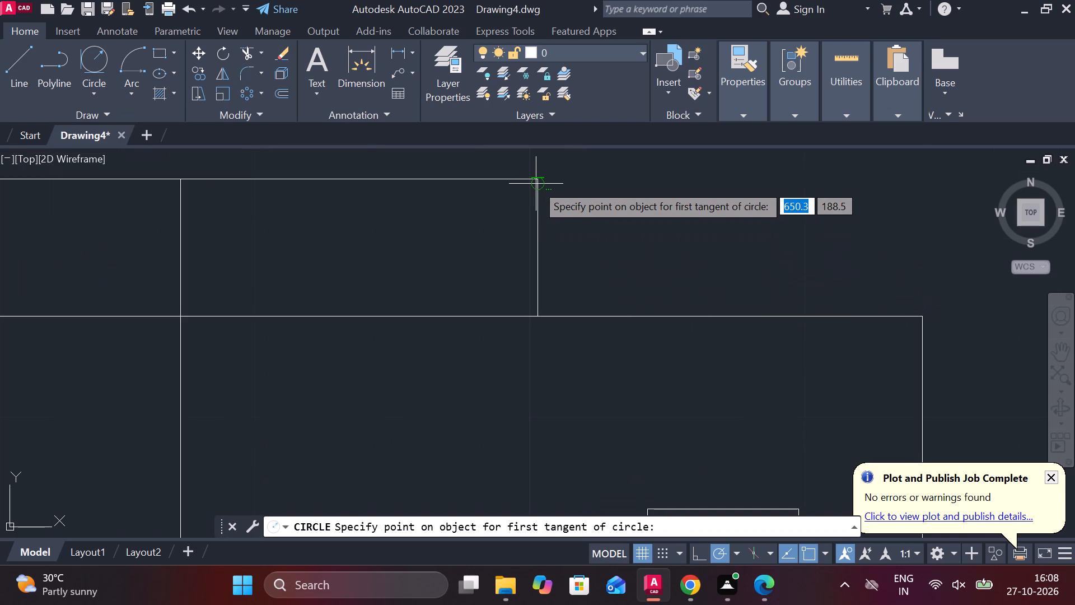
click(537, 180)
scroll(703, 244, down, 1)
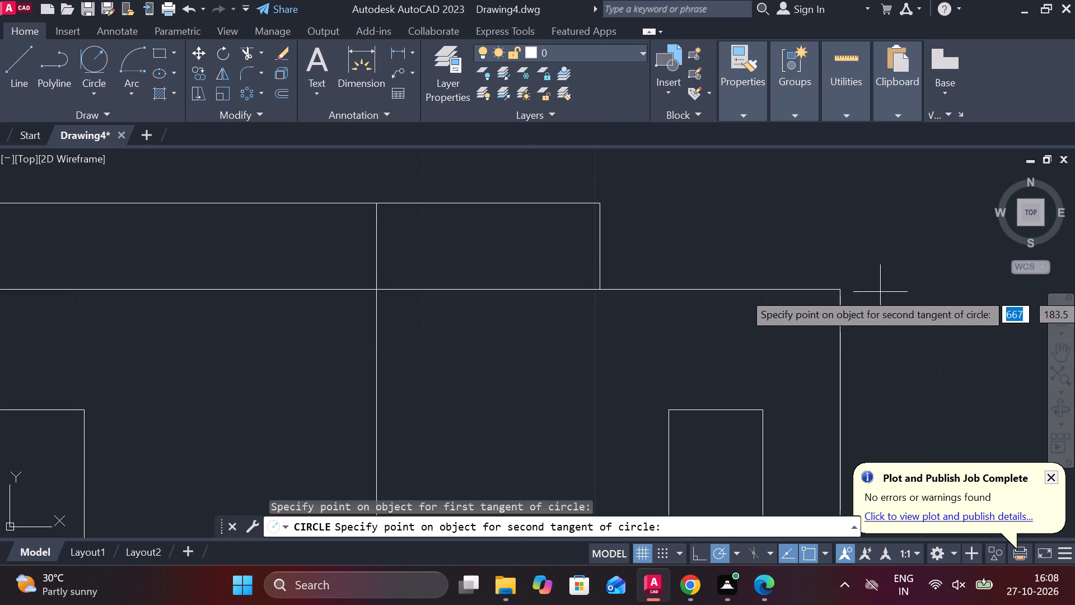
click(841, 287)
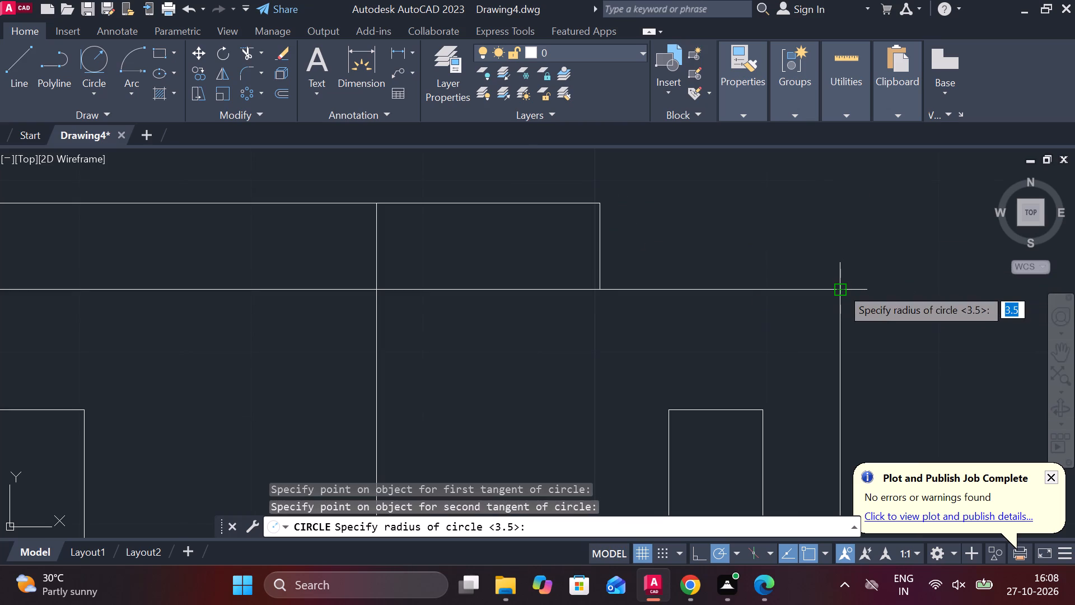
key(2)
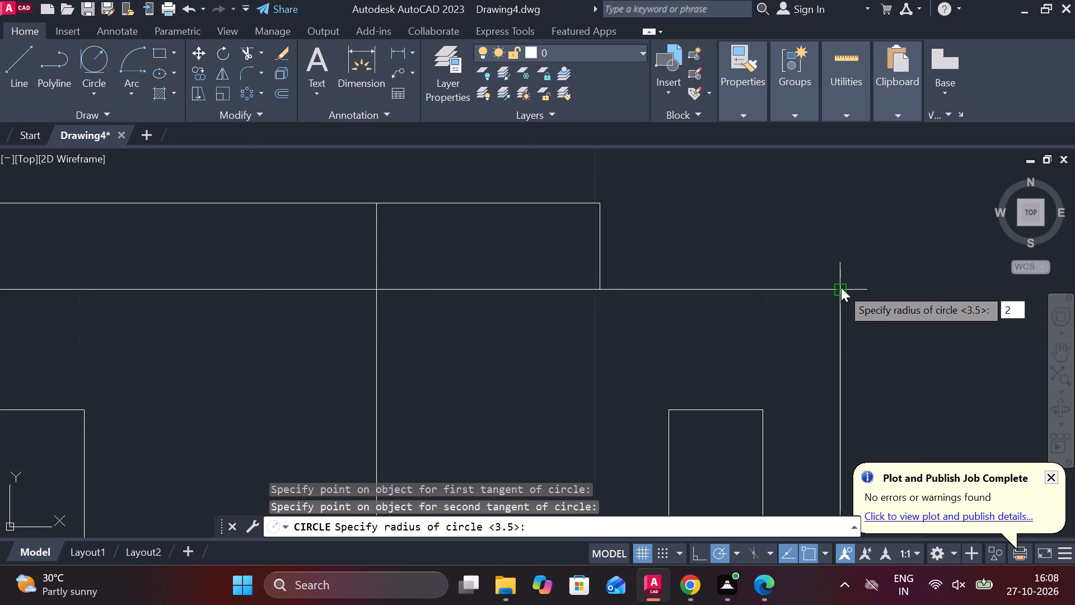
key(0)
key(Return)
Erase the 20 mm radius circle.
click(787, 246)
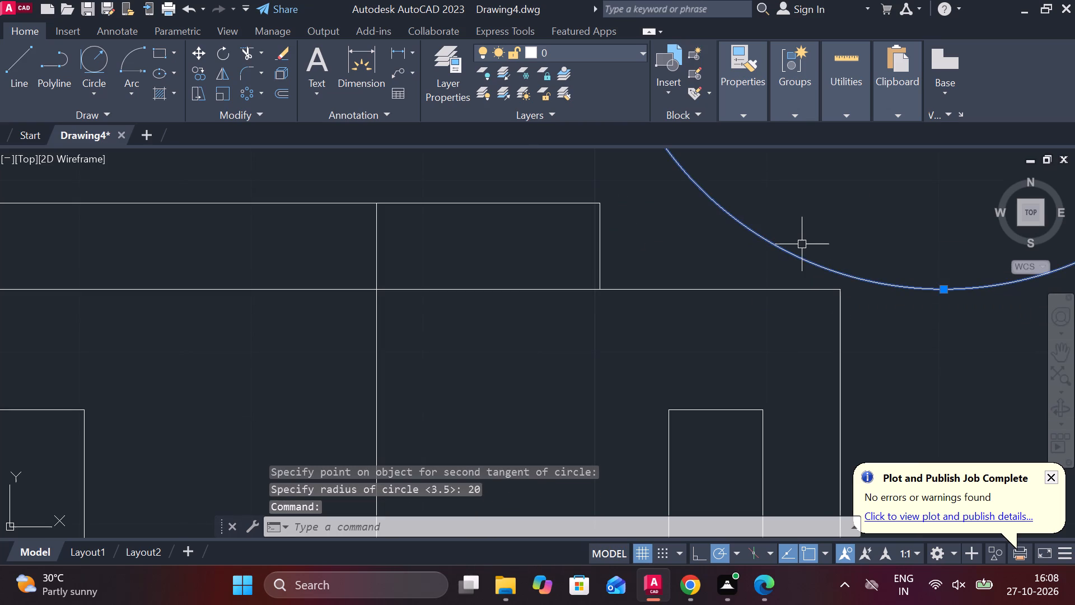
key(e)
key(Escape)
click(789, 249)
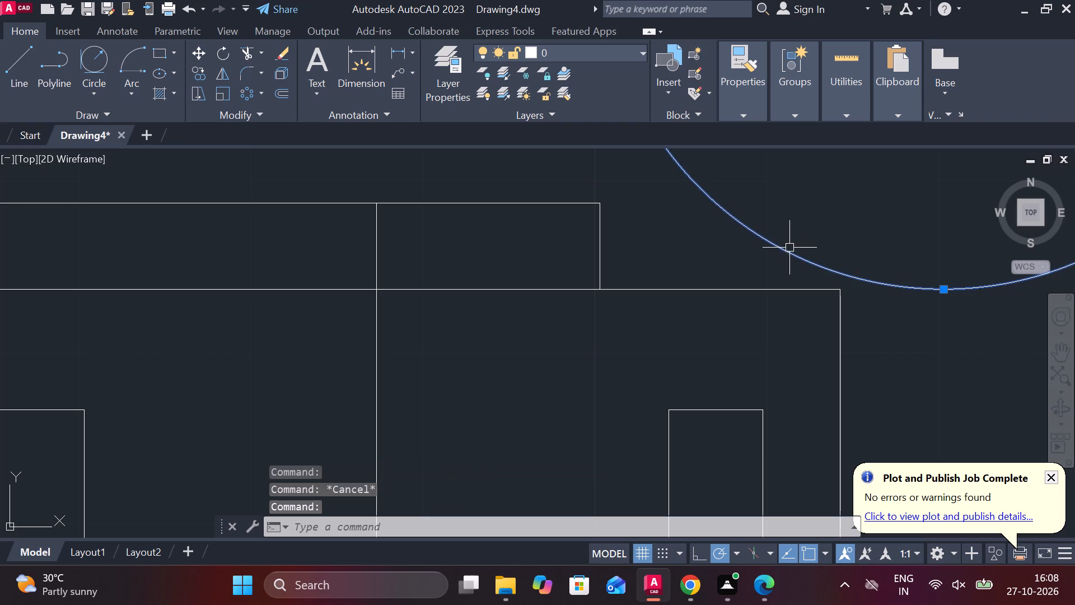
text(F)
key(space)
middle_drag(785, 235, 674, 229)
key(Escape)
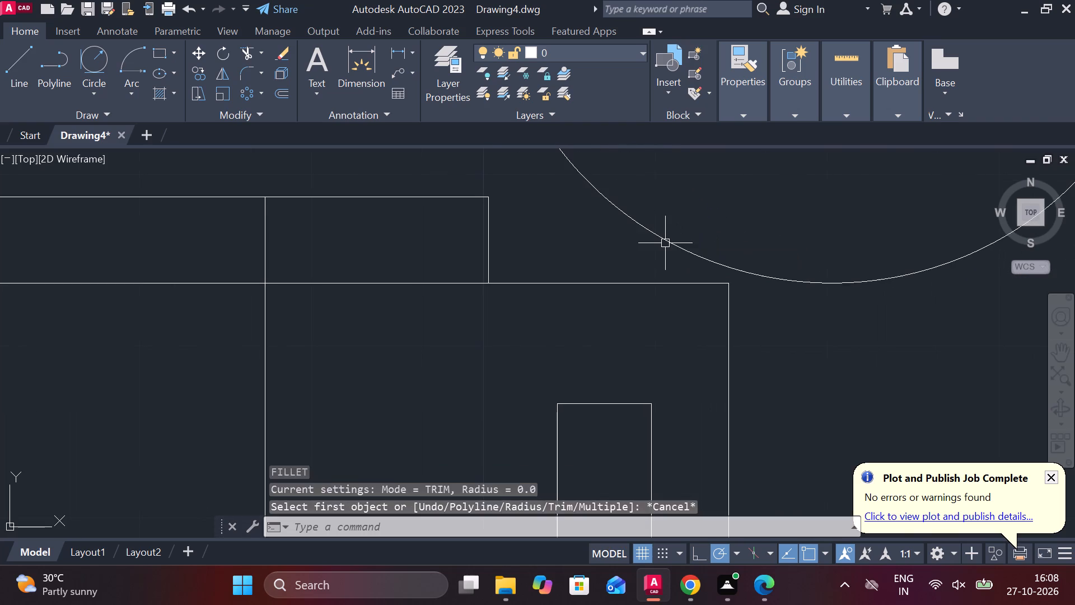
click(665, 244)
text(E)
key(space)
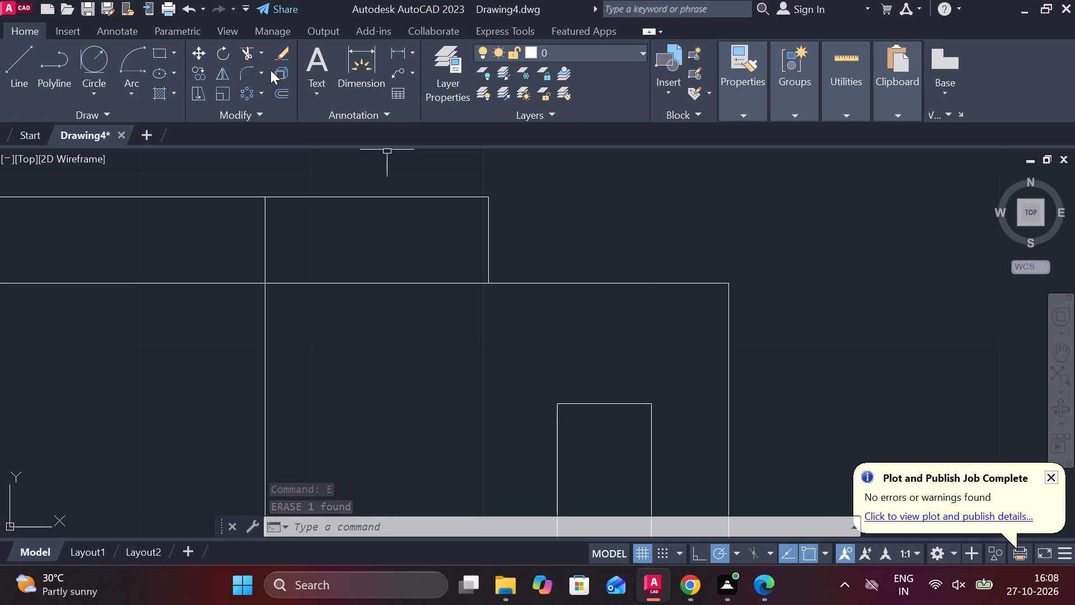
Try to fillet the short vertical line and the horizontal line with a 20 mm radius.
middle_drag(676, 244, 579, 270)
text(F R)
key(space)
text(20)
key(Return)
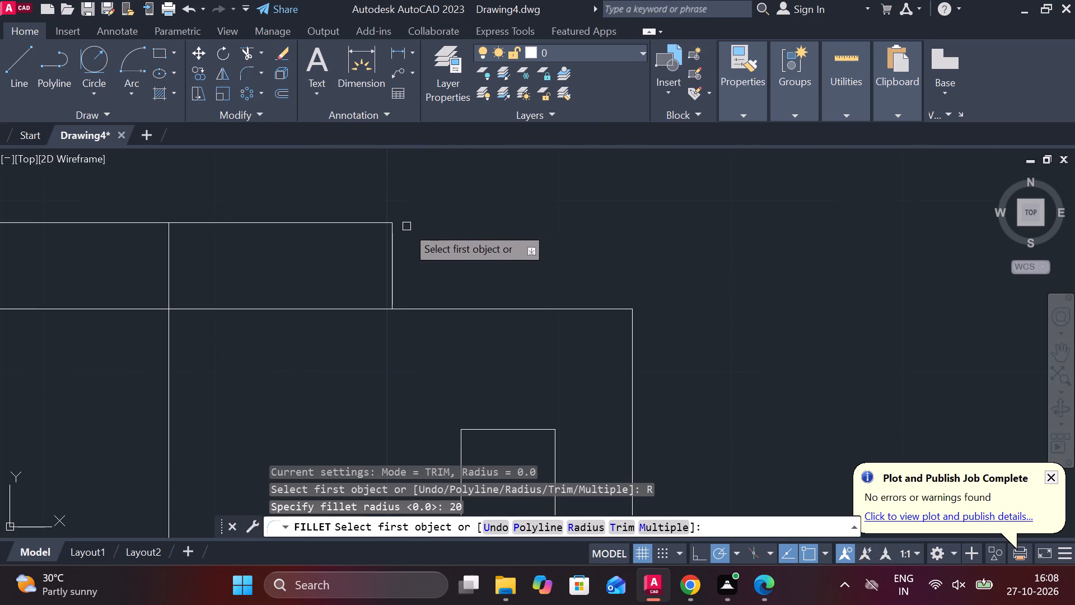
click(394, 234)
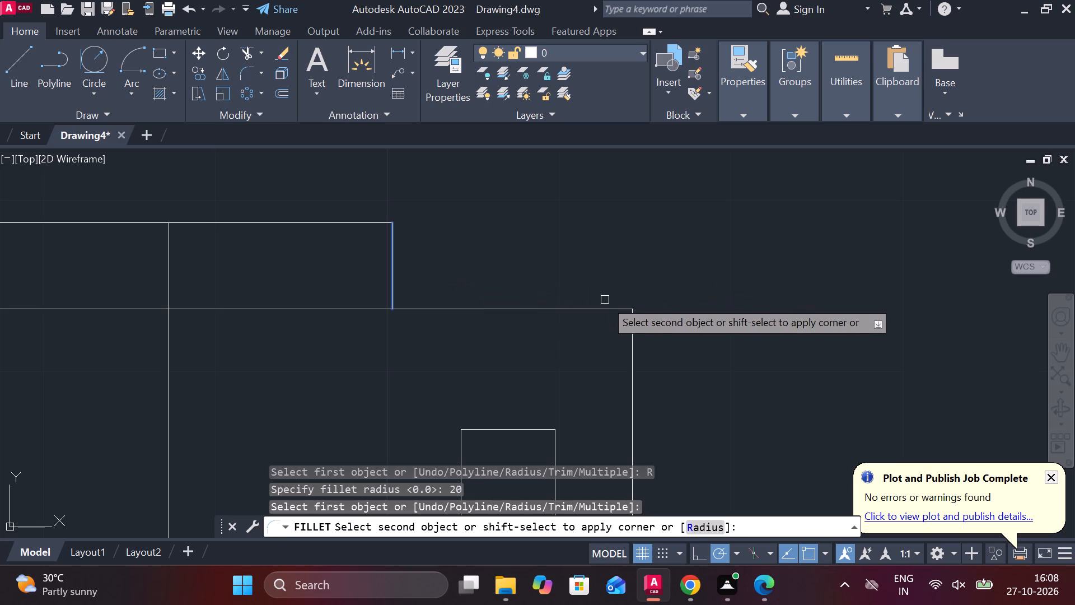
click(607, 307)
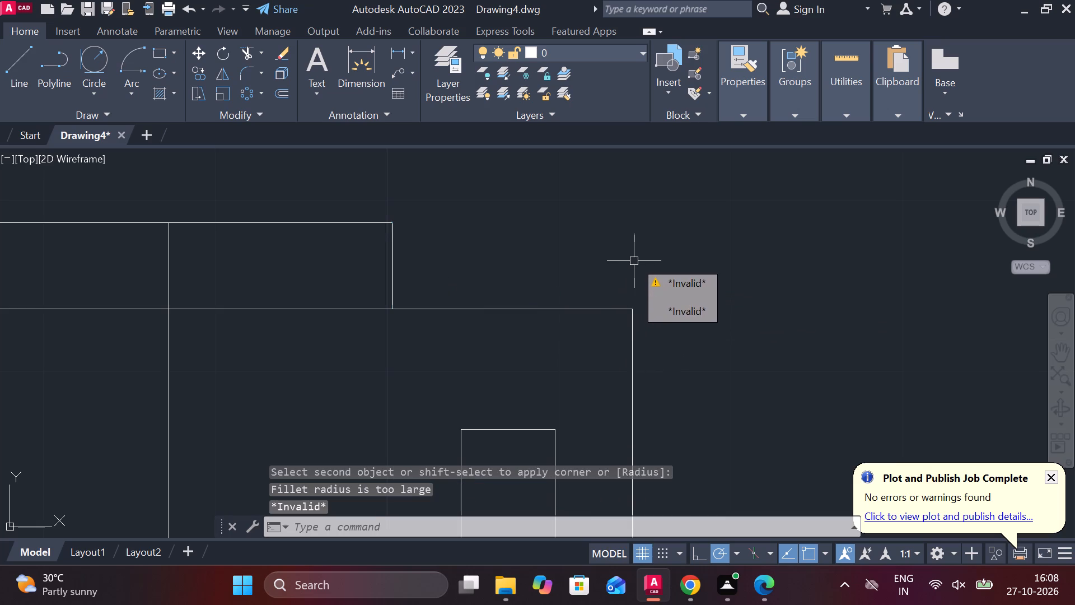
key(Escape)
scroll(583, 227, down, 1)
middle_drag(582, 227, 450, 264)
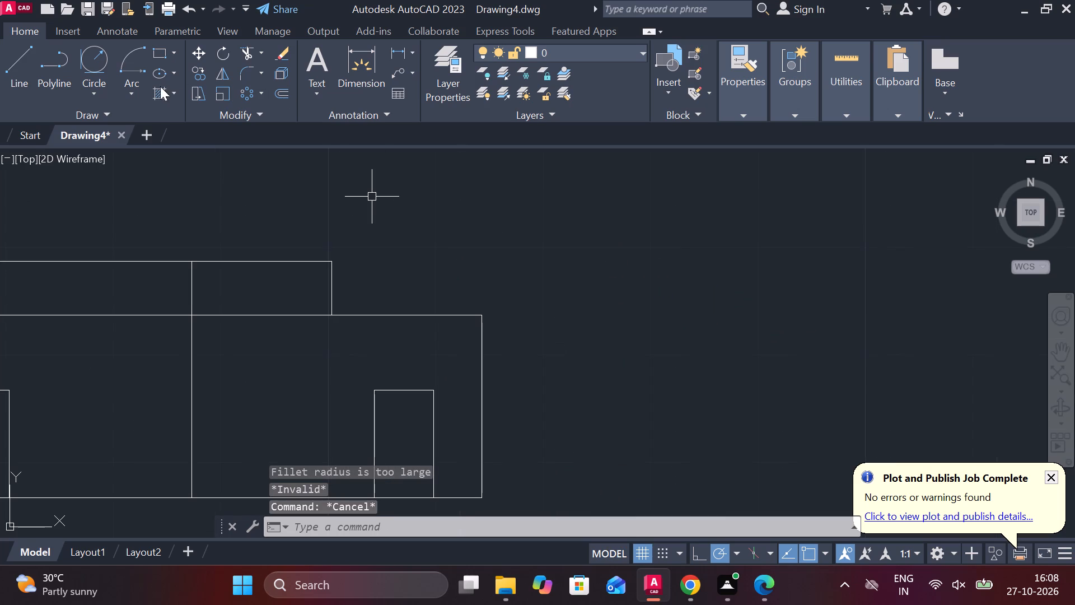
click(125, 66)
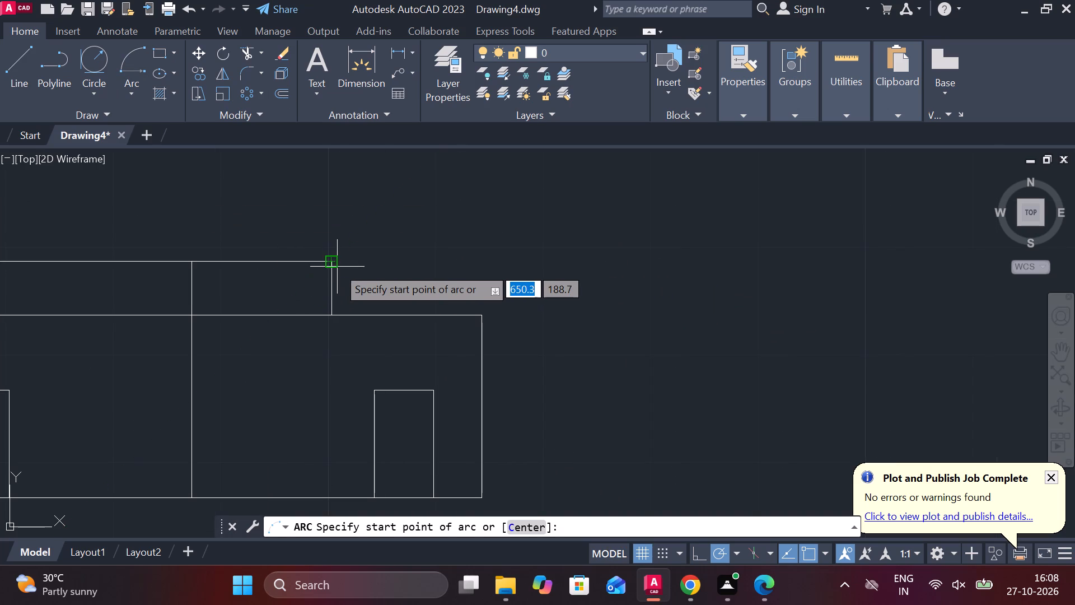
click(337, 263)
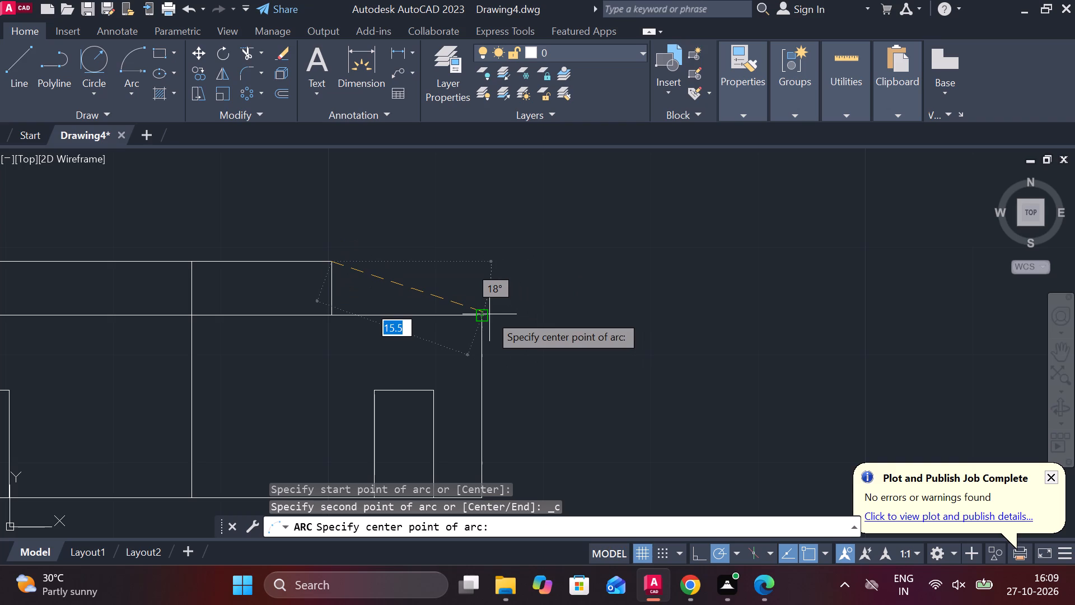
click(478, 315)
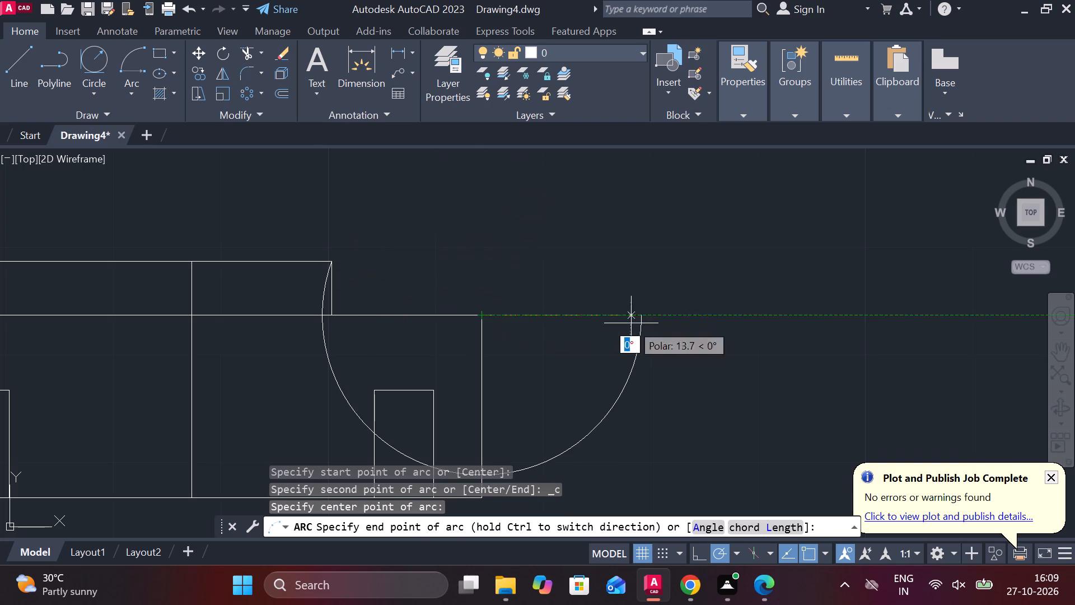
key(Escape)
Draw a concave 20 mm radius arc from the raised section's top right corner to the outer right corner.
click(134, 87)
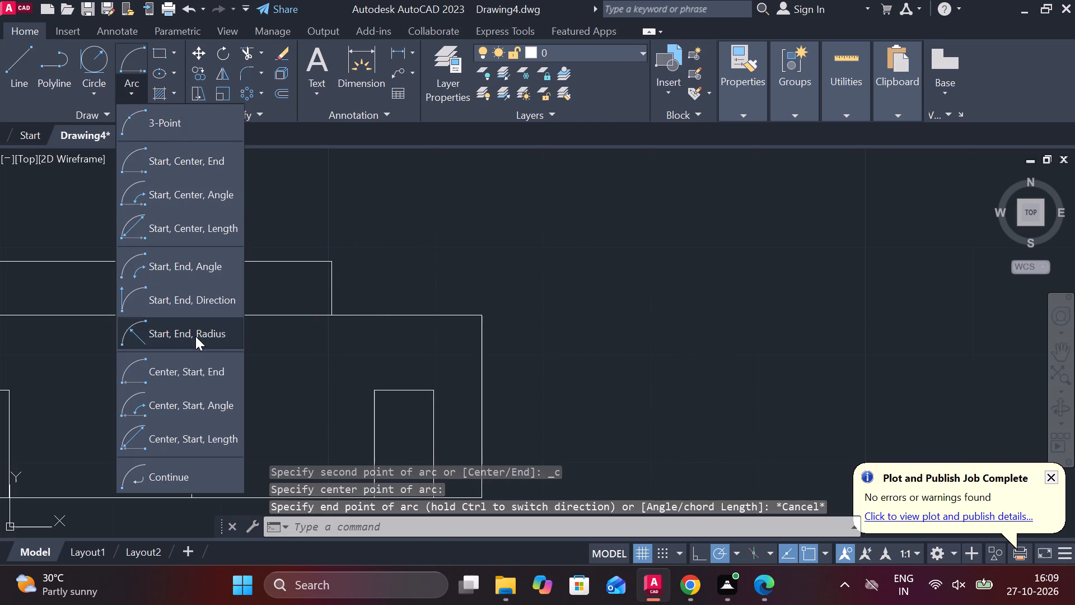
click(195, 336)
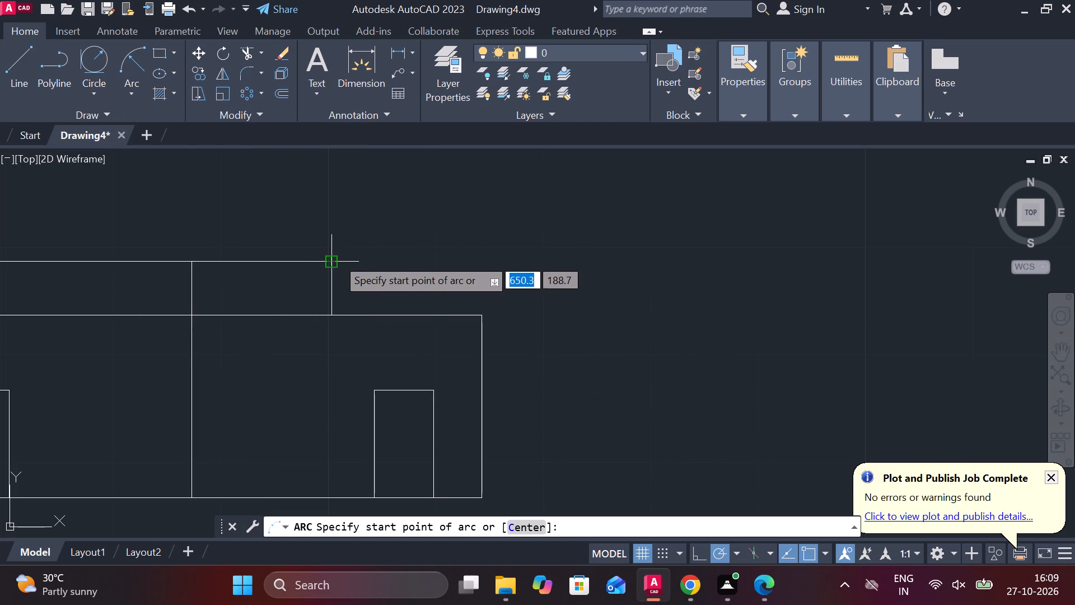
click(336, 258)
click(479, 315)
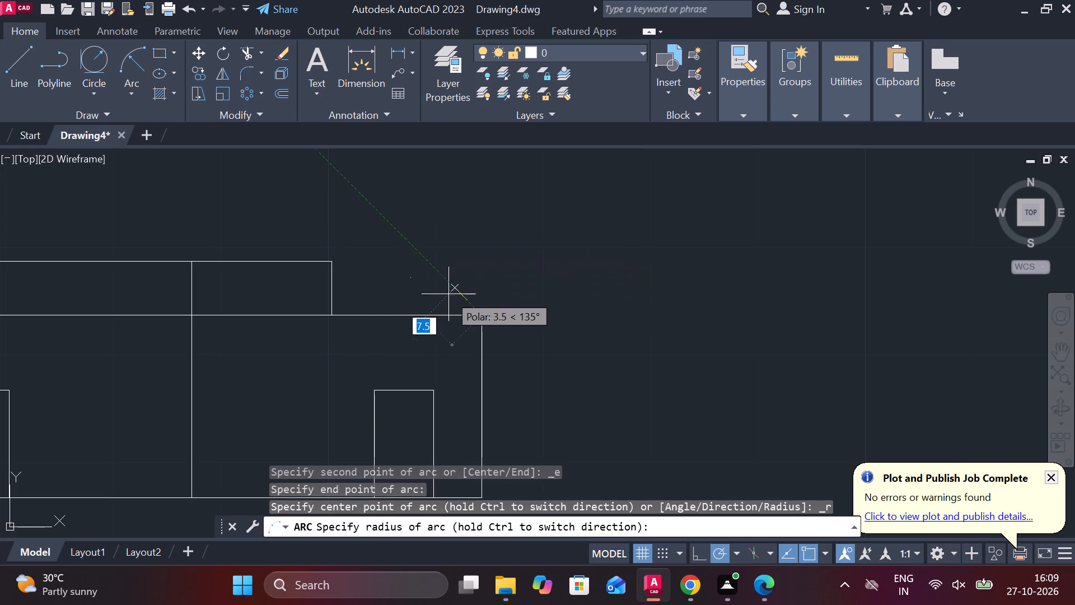
middle_drag(324, 248, 403, 314)
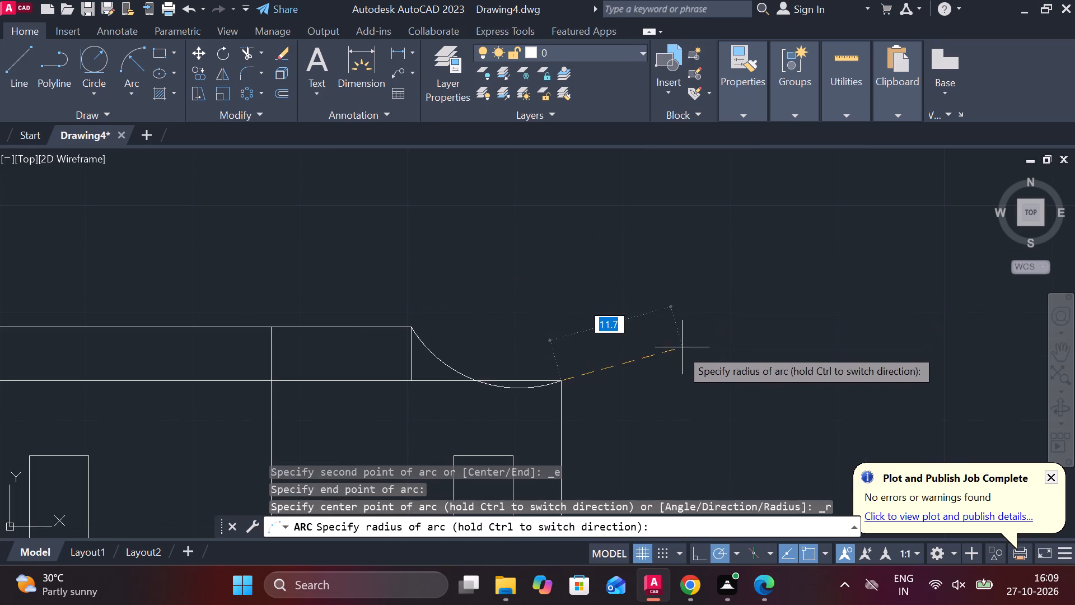
middle_drag(672, 427, 639, 323)
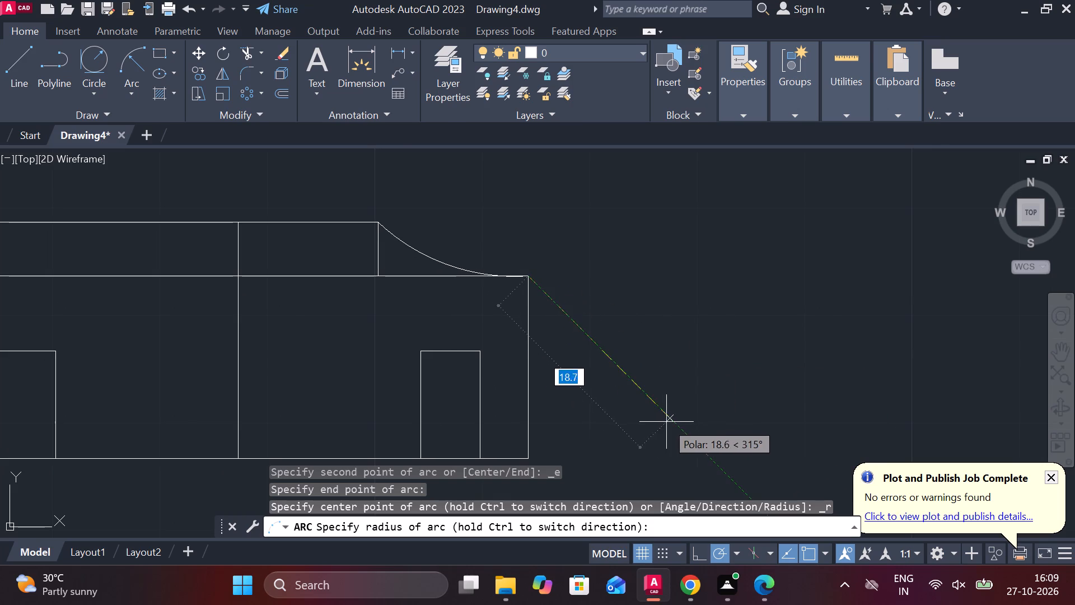
middle_drag(660, 422, 605, 262)
middle_drag(600, 309, 616, 422)
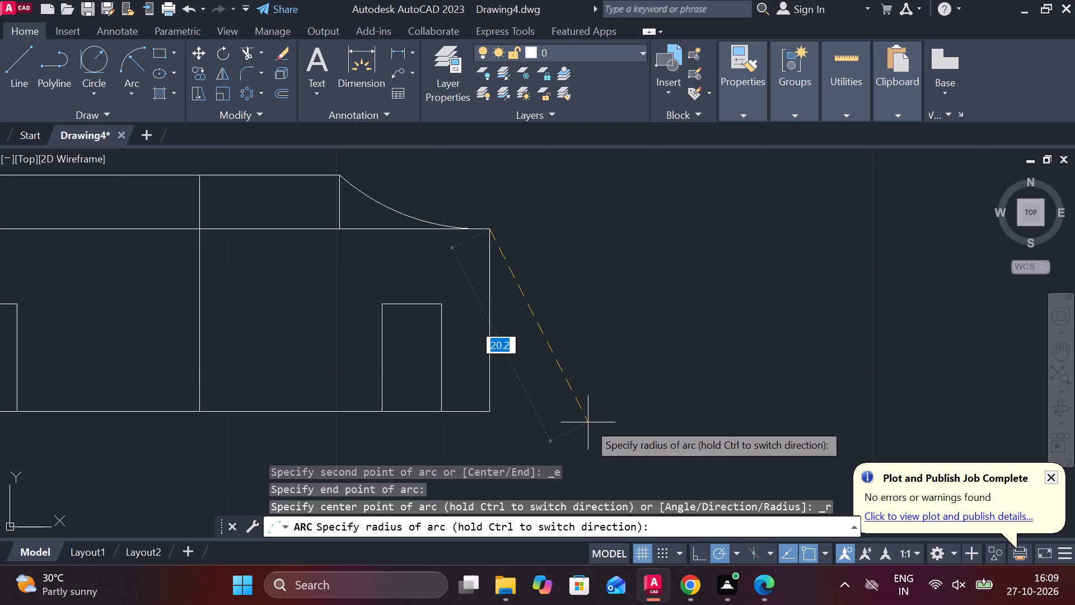
text(20)
key(Return)
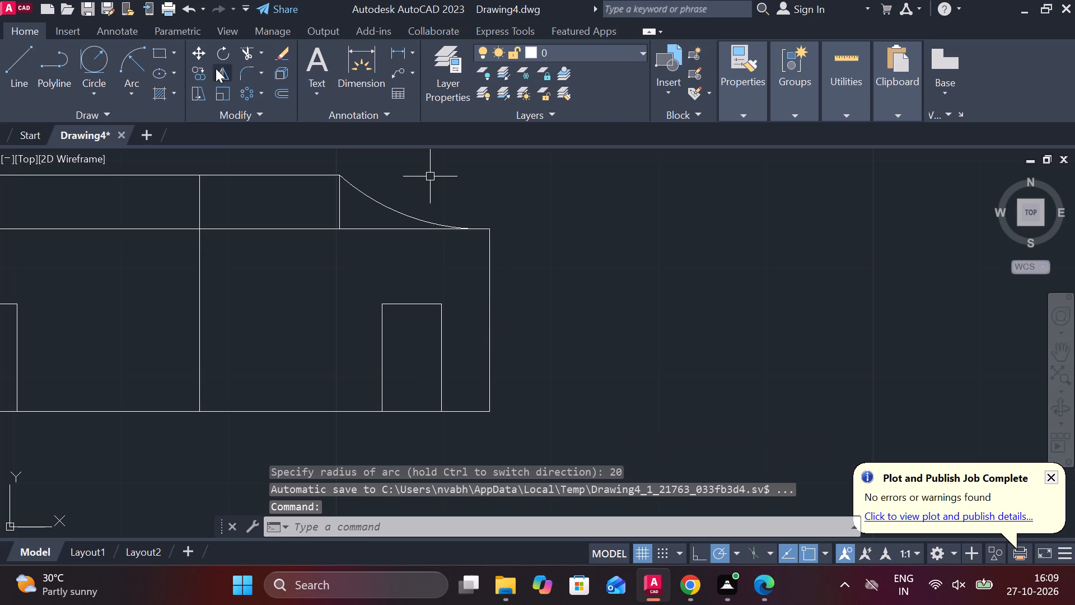
click(145, 53)
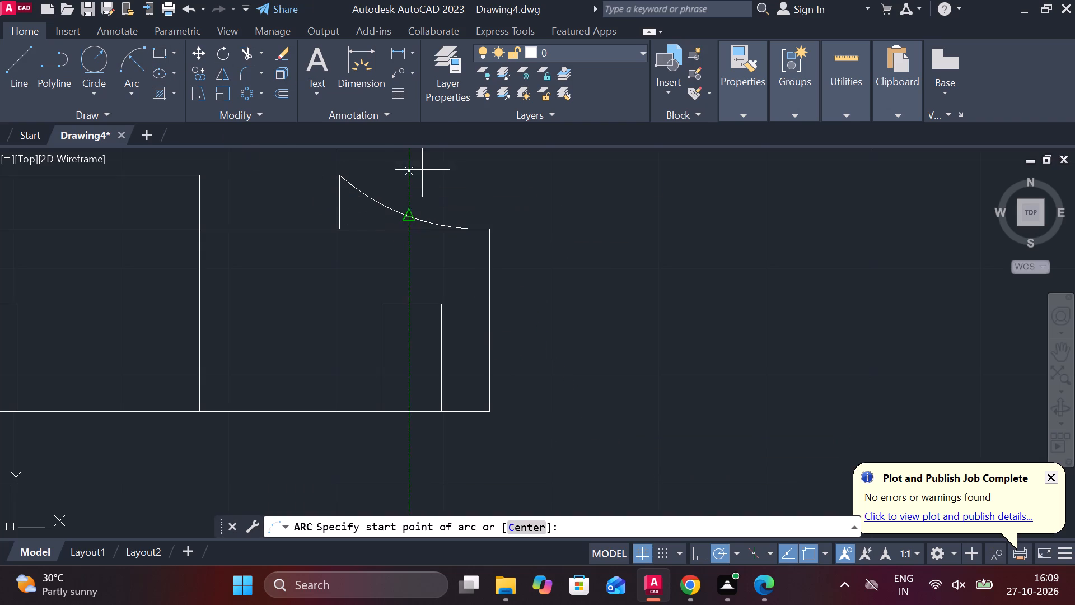
key(Escape)
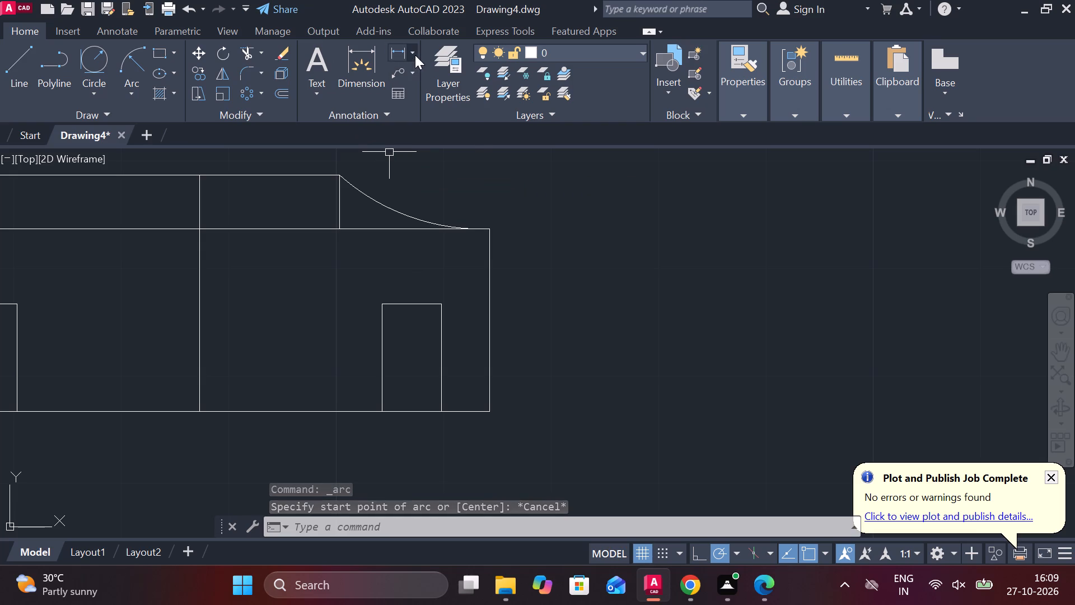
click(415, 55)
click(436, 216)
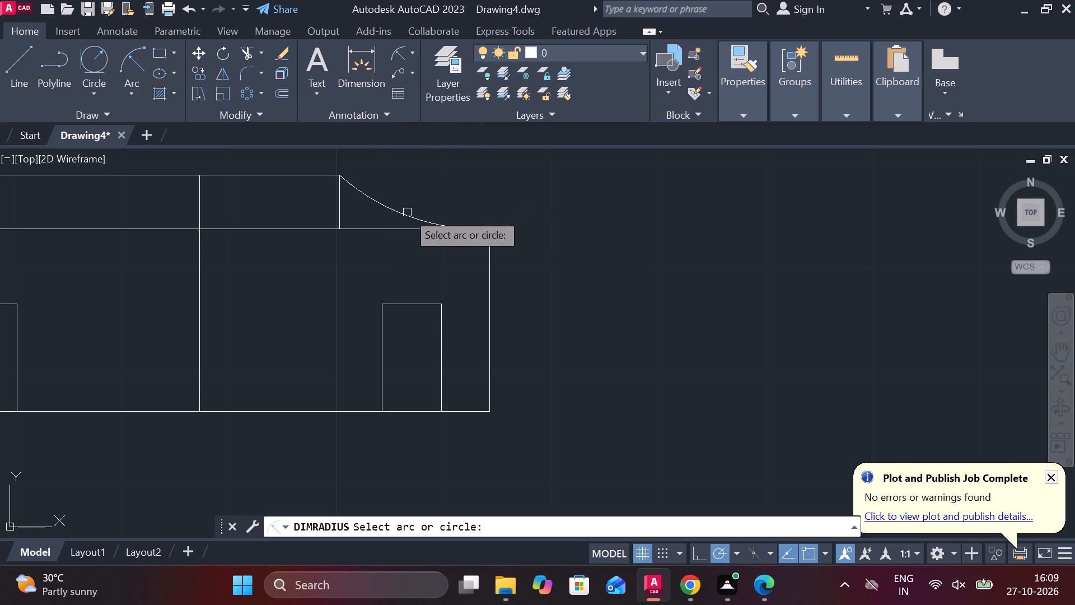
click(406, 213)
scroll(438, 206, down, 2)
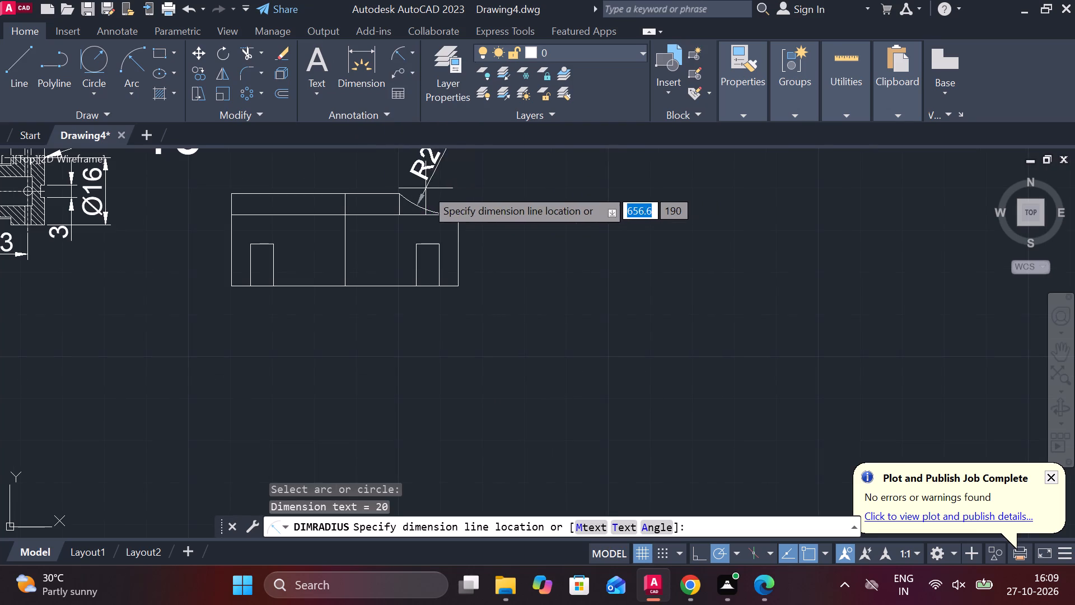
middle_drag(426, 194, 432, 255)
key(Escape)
Mirror the 20 mm radius arc about the centre line, keeping the original.
click(435, 268)
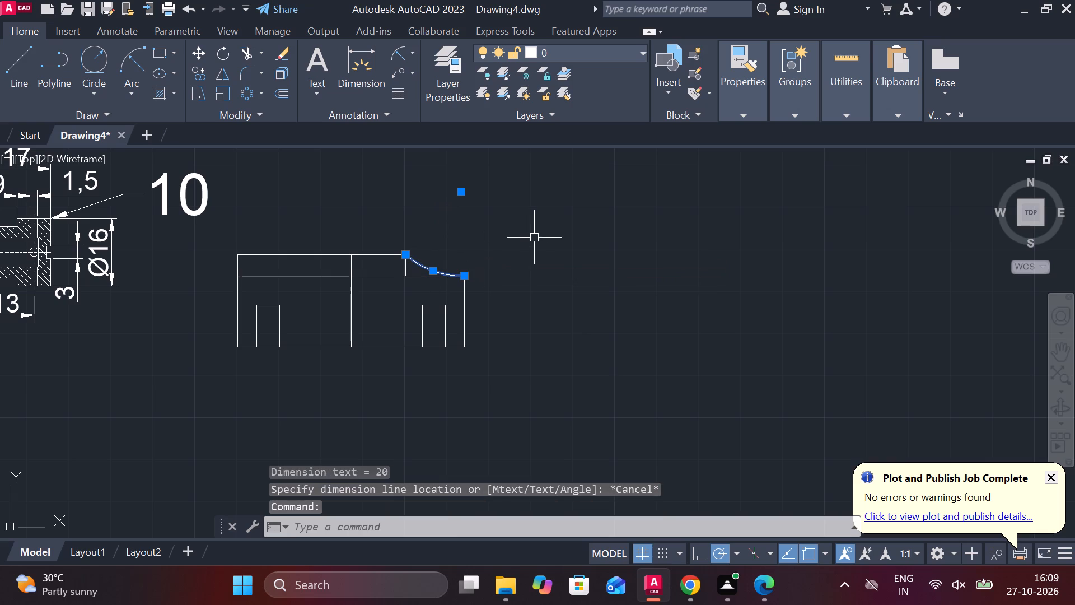
text(MI)
key(Return)
click(348, 273)
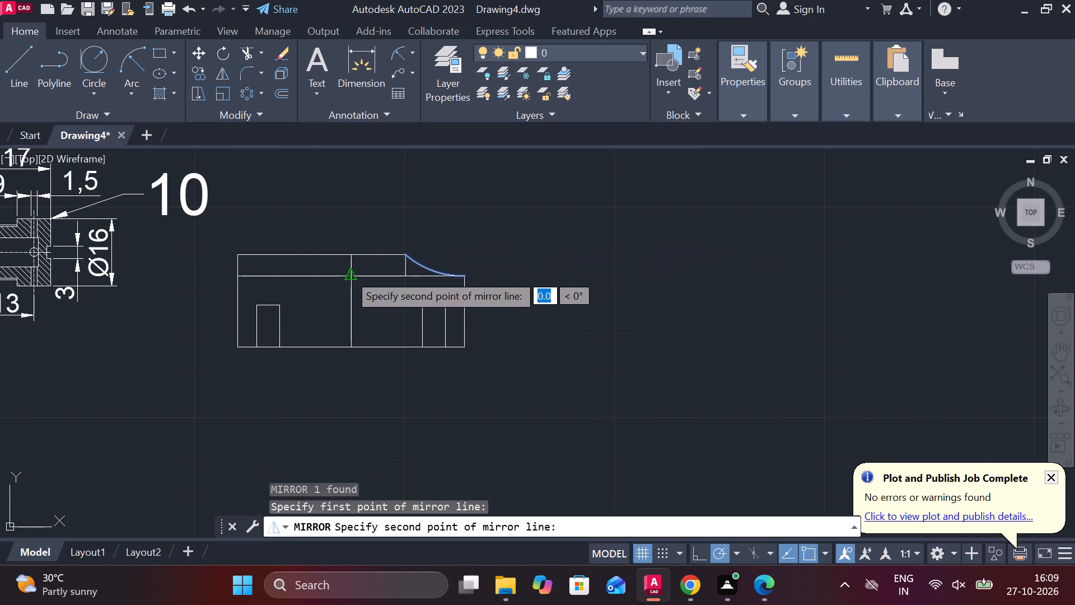
click(356, 252)
drag(407, 317, 356, 252)
Trim the top line and the outer vertical line beyond the mirrored left arc.
middle_drag(325, 173, 408, 194)
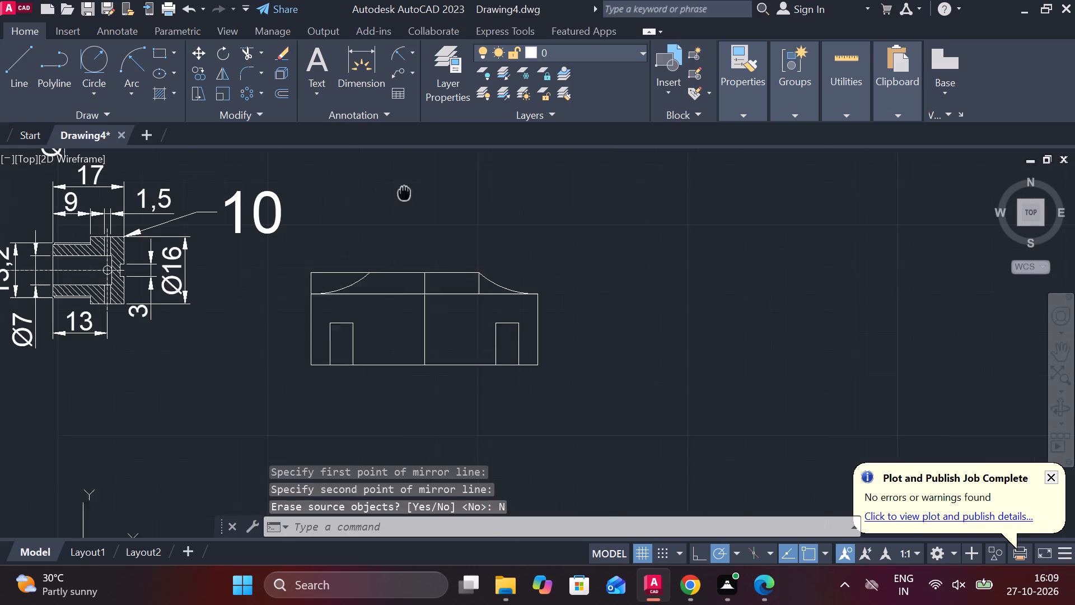
middle_drag(408, 194, 413, 194)
text(TR)
key(space)
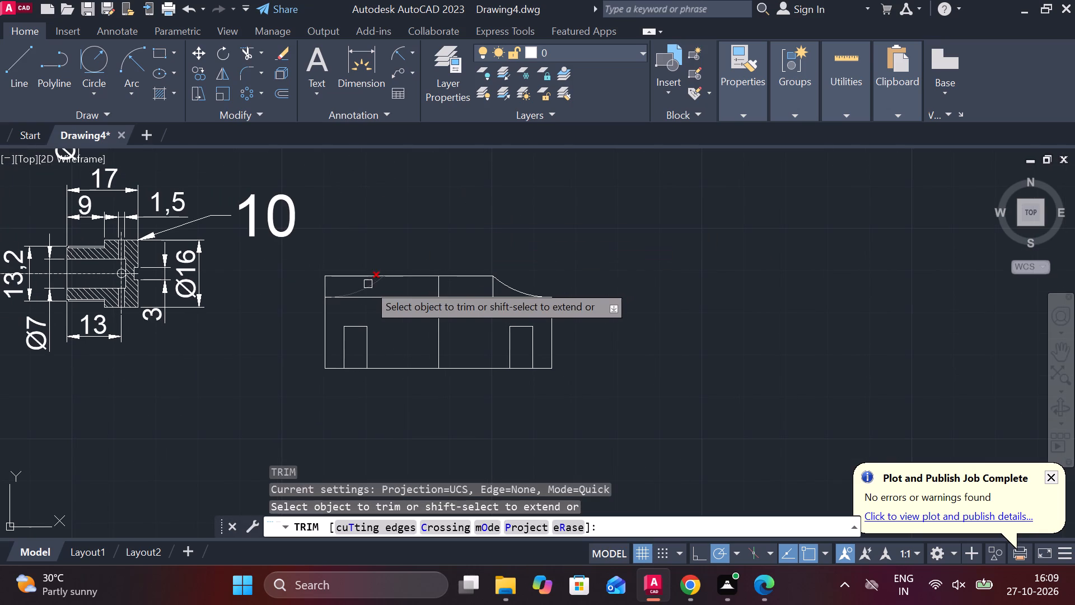
click(360, 279)
click(328, 279)
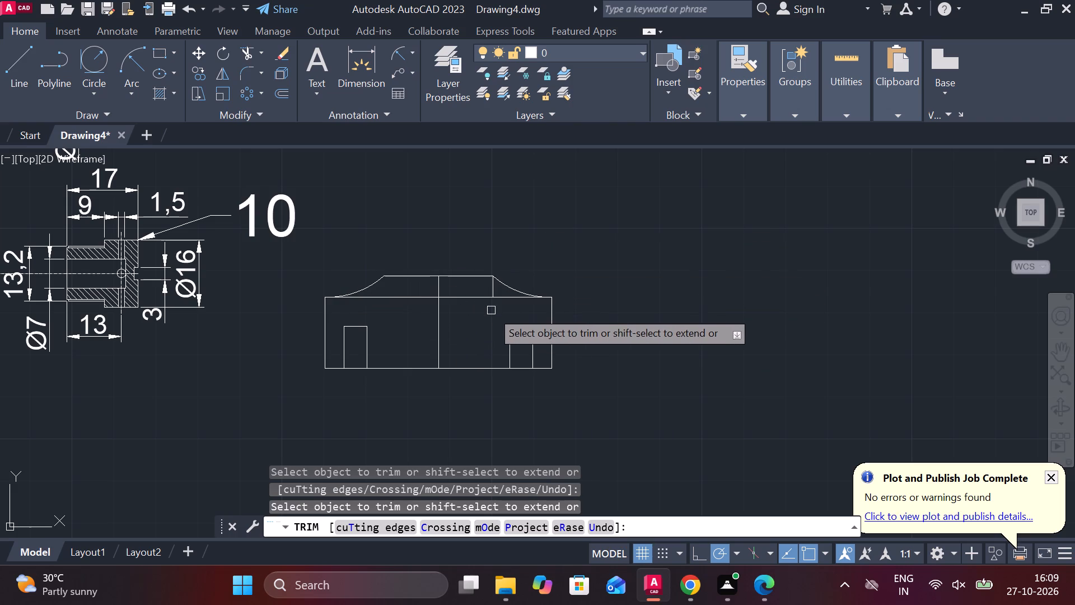
middle_drag(476, 319, 506, 309)
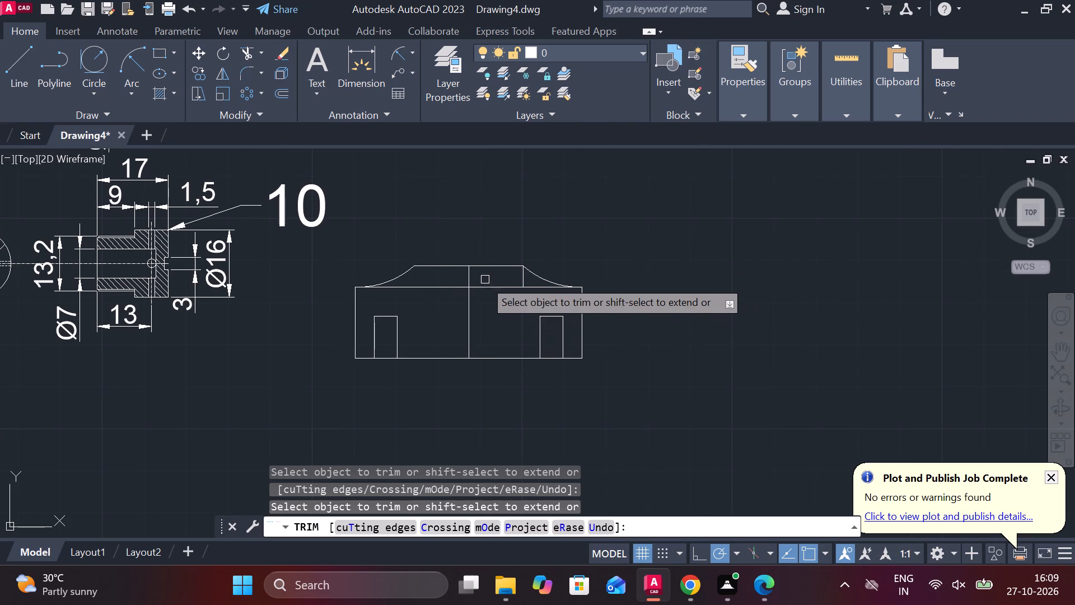
key(Escape)
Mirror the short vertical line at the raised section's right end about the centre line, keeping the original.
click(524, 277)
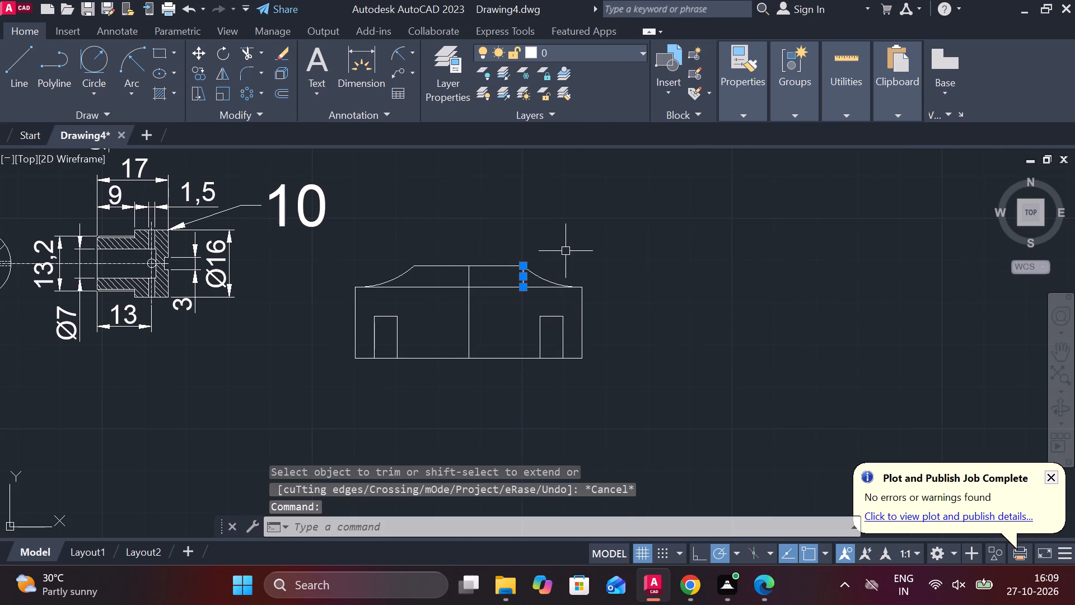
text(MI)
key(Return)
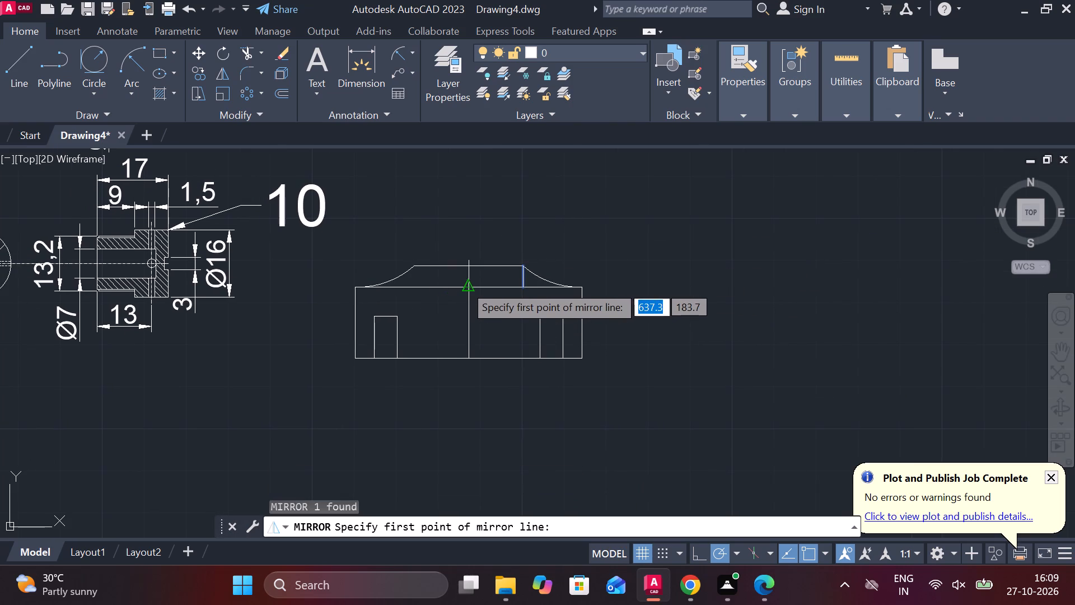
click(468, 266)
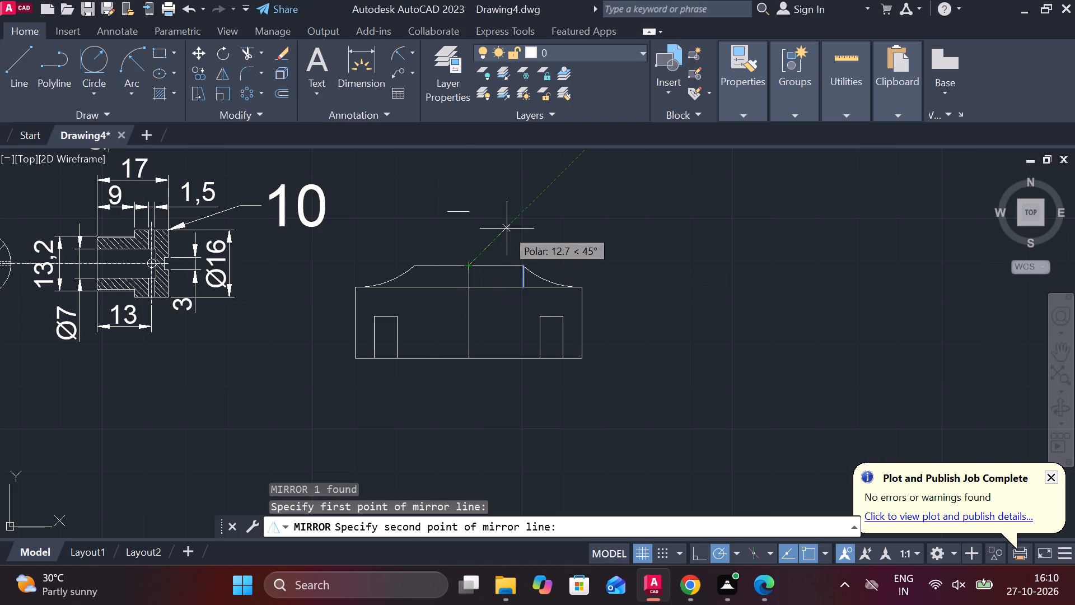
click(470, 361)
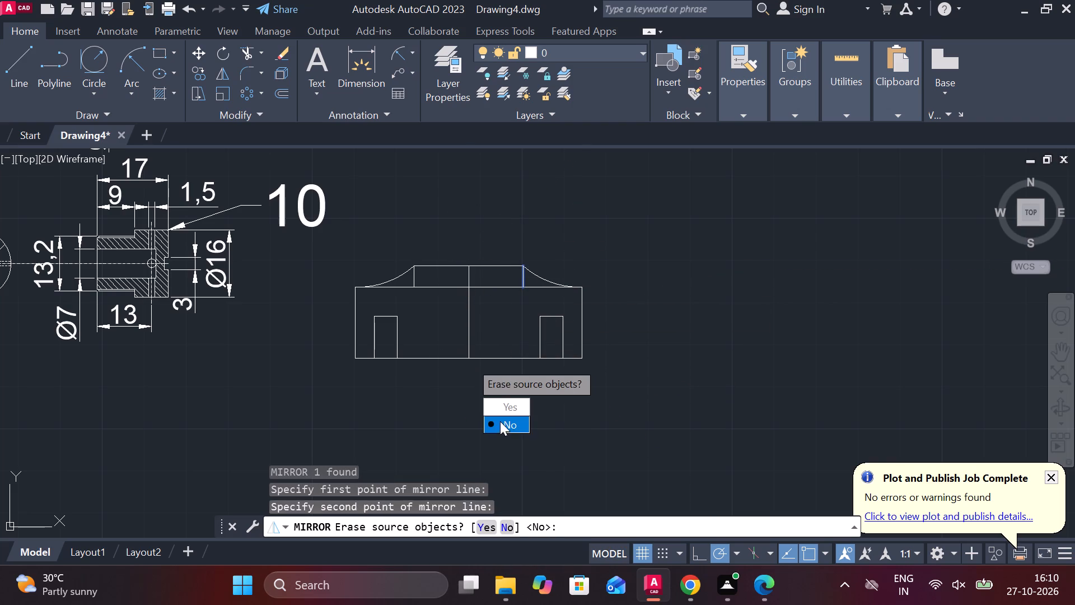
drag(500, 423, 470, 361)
Trim the horizontal shoulder line beneath both 20 mm radius arcs, outside the raised section.
scroll(457, 257, up, 1)
middle_drag(457, 257, 469, 190)
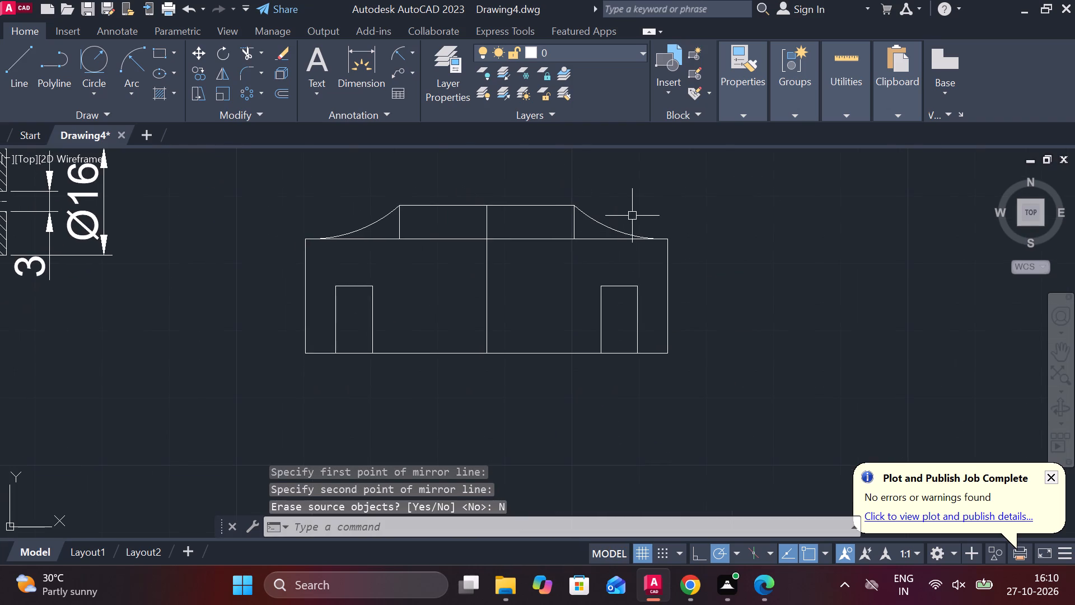
text(TR)
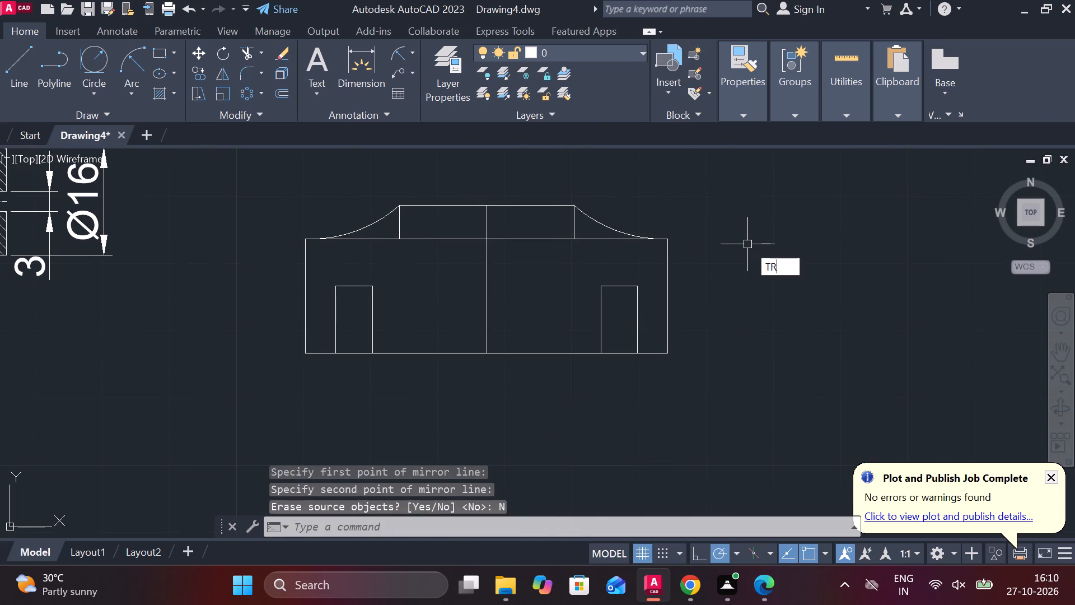
key(space)
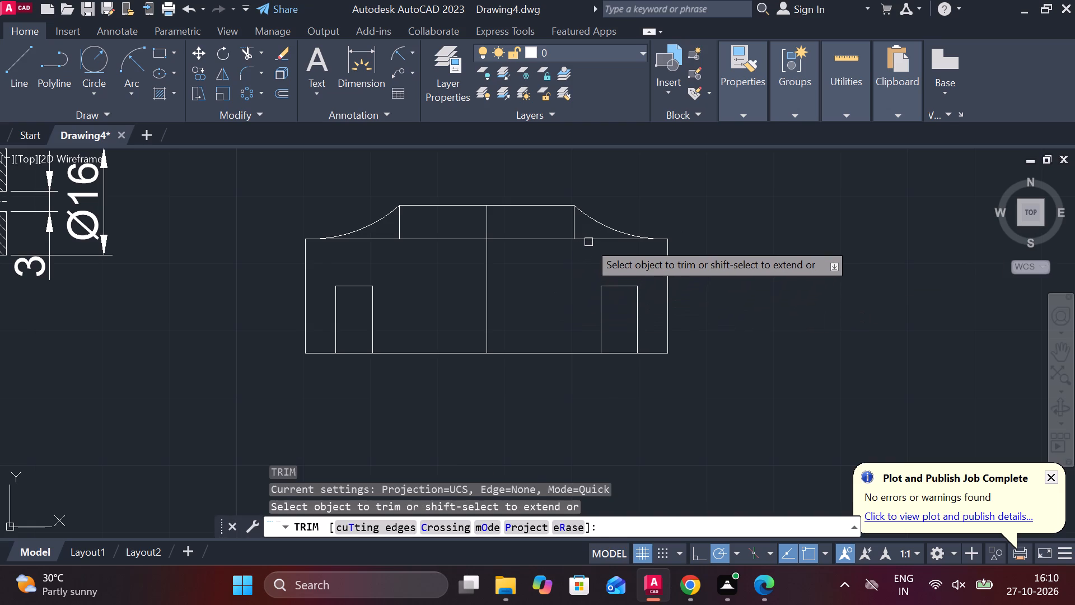
click(590, 240)
click(384, 241)
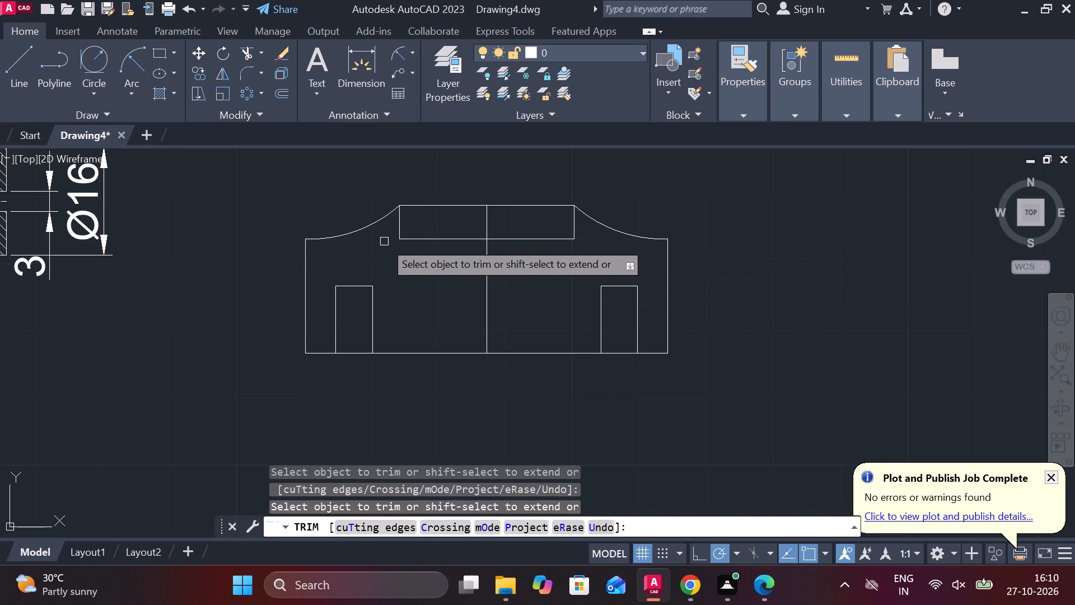
key(Escape)
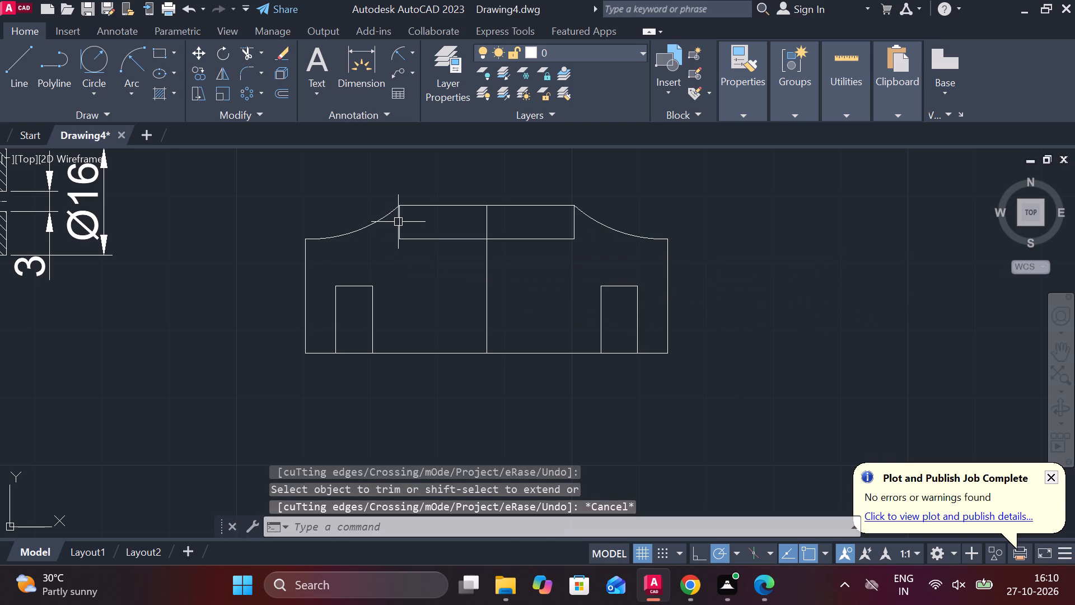
Replace the raised section's left short vertical line with a 14 mm line running down from its top left corner.
click(398, 222)
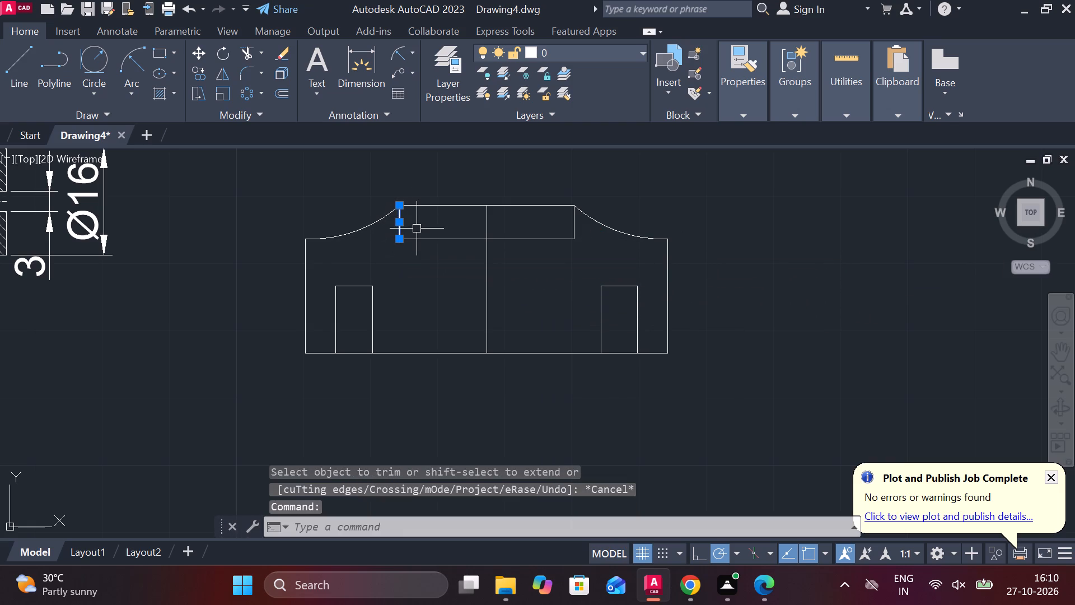
text(E)
key(space)
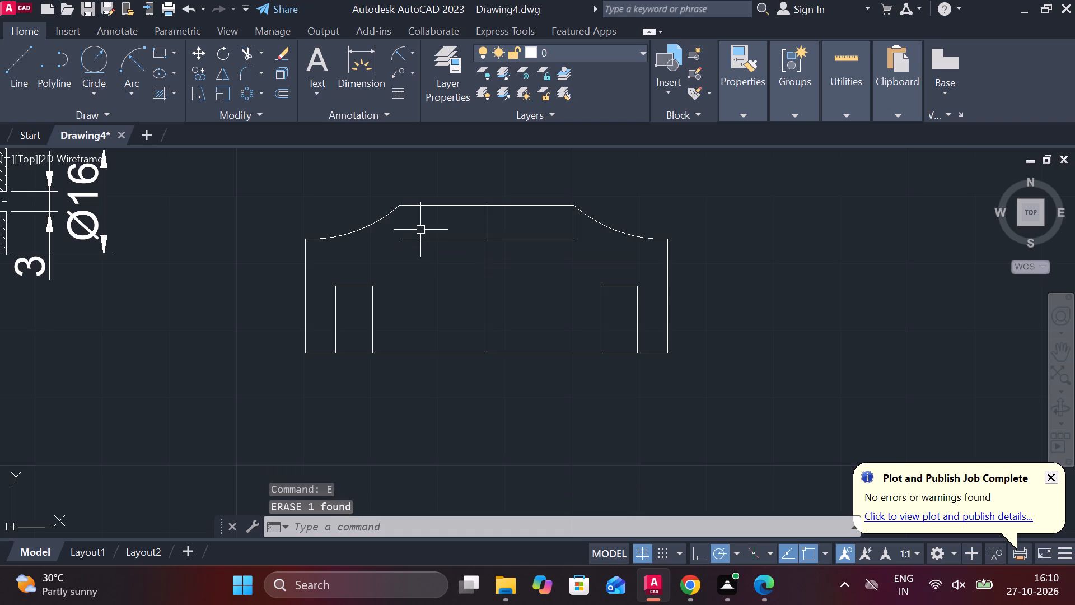
key(l)
key(Return)
click(405, 206)
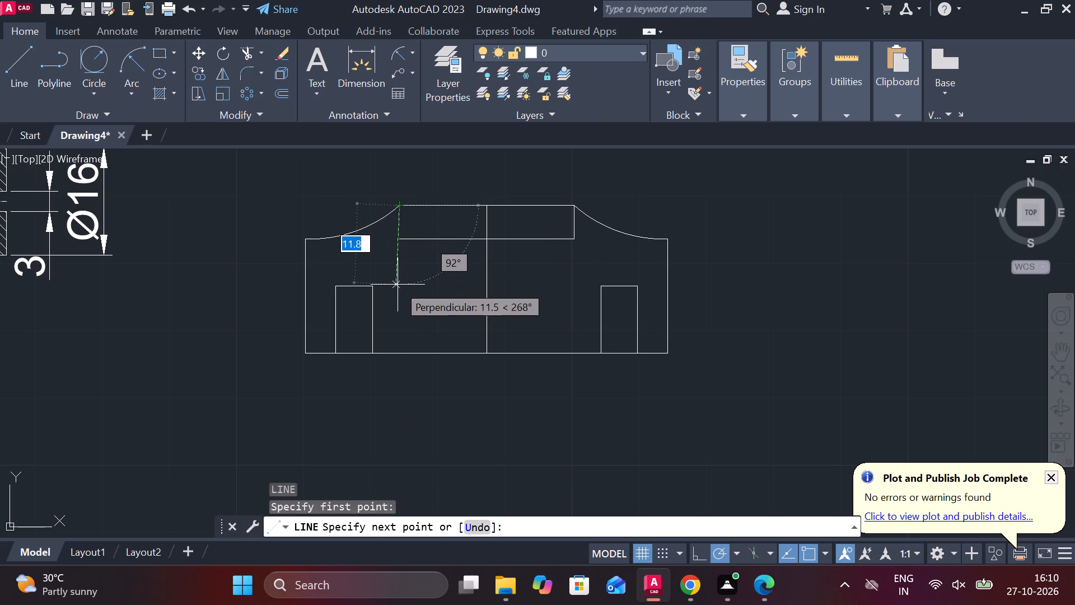
text(14)
key(space)
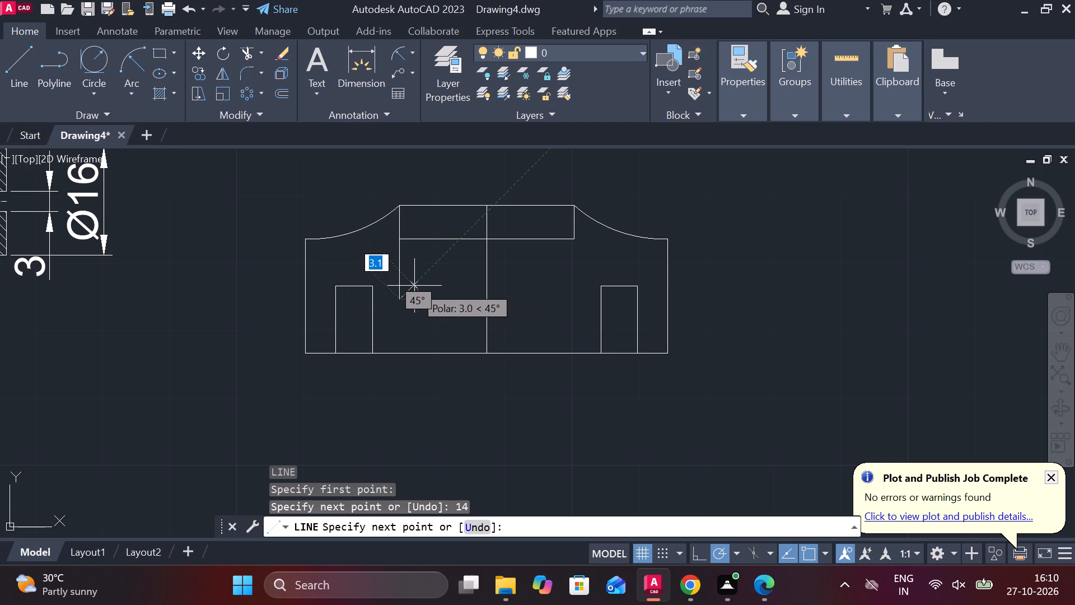
key(Escape)
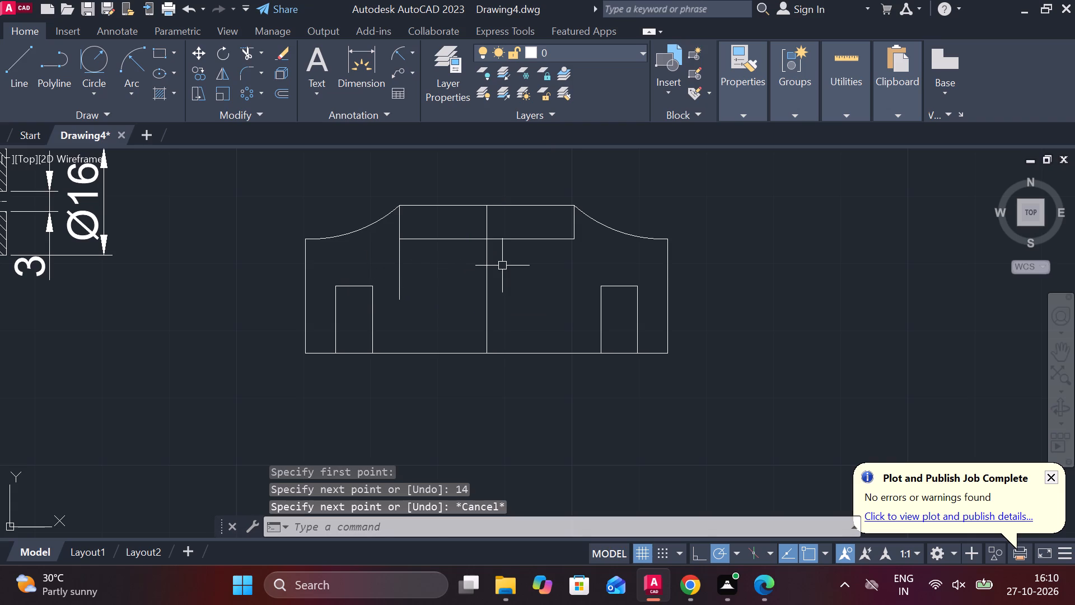
Erase the remaining horizontal line across the base of the raised section.
click(442, 238)
text(E)
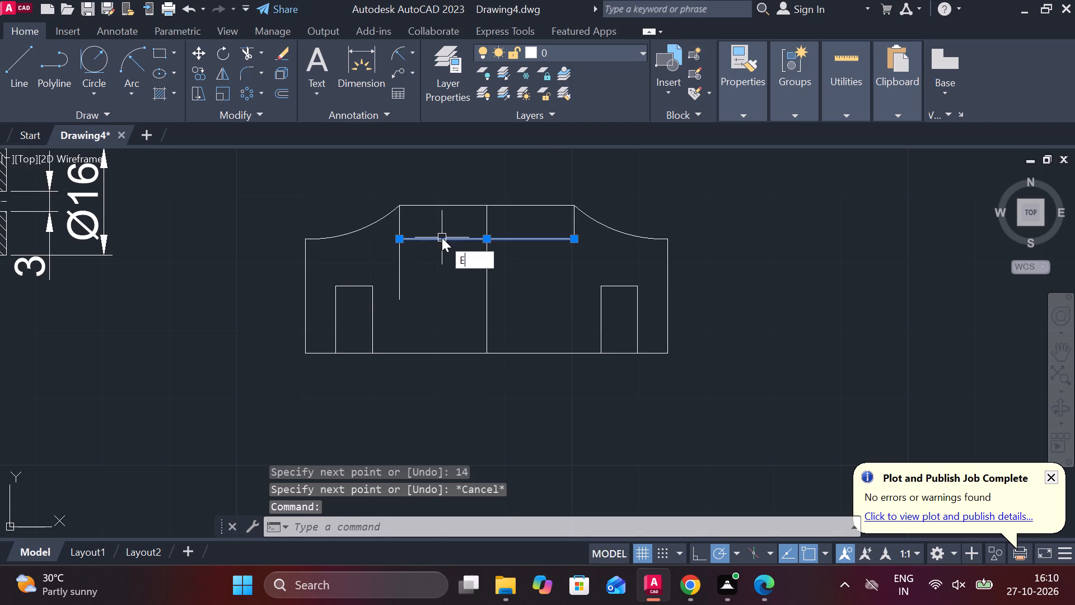
key(space)
key(l)
key(Return)
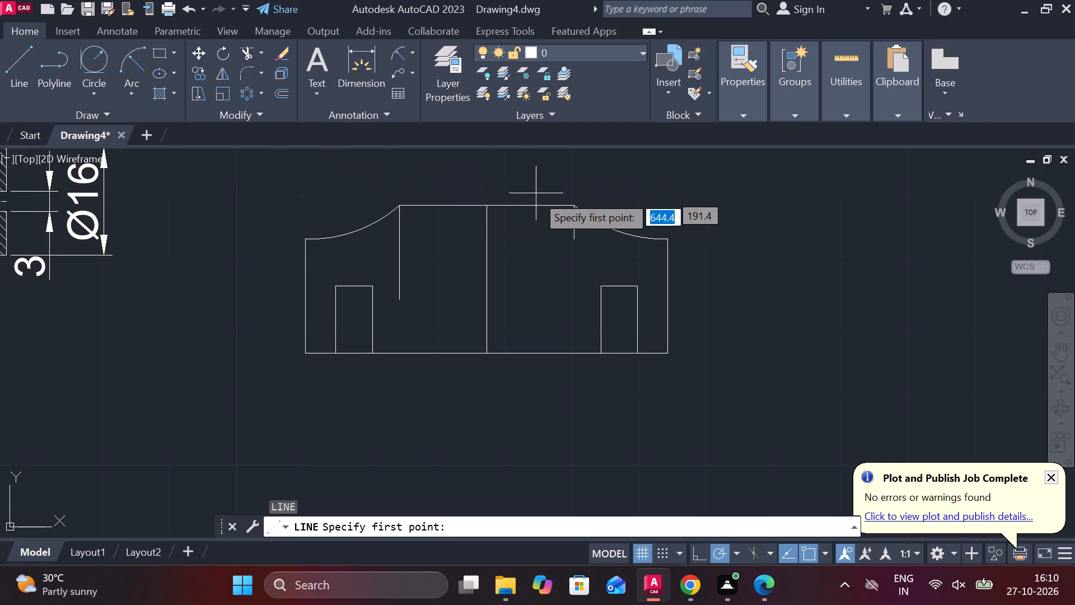
key(Escape)
Offset the raised section's top edge 10 mm downward.
click(518, 206)
key(o)
key(Return)
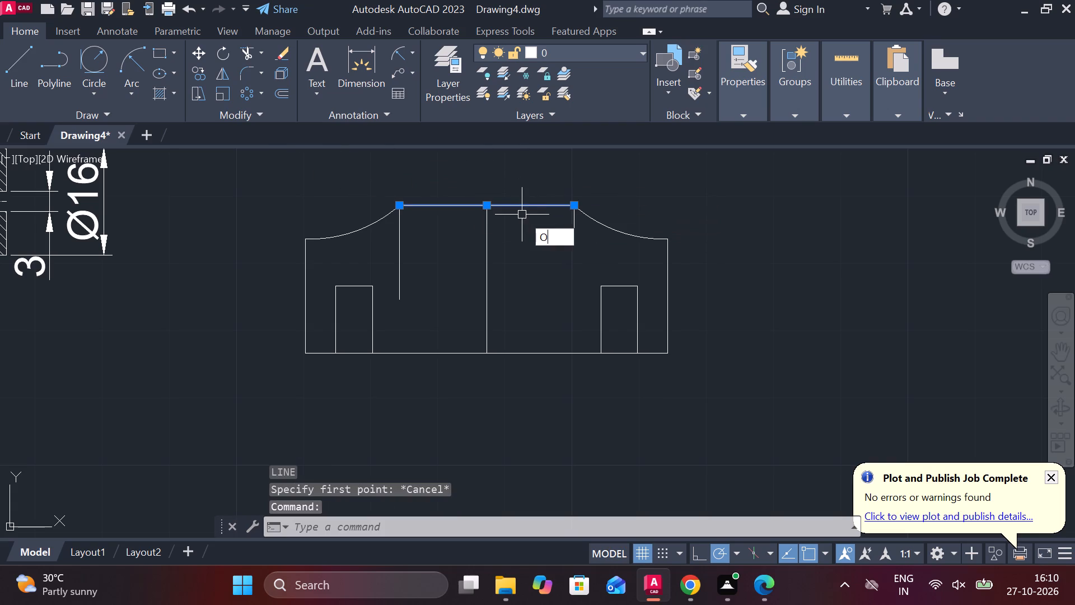
key(Return)
text(10)
key(Return)
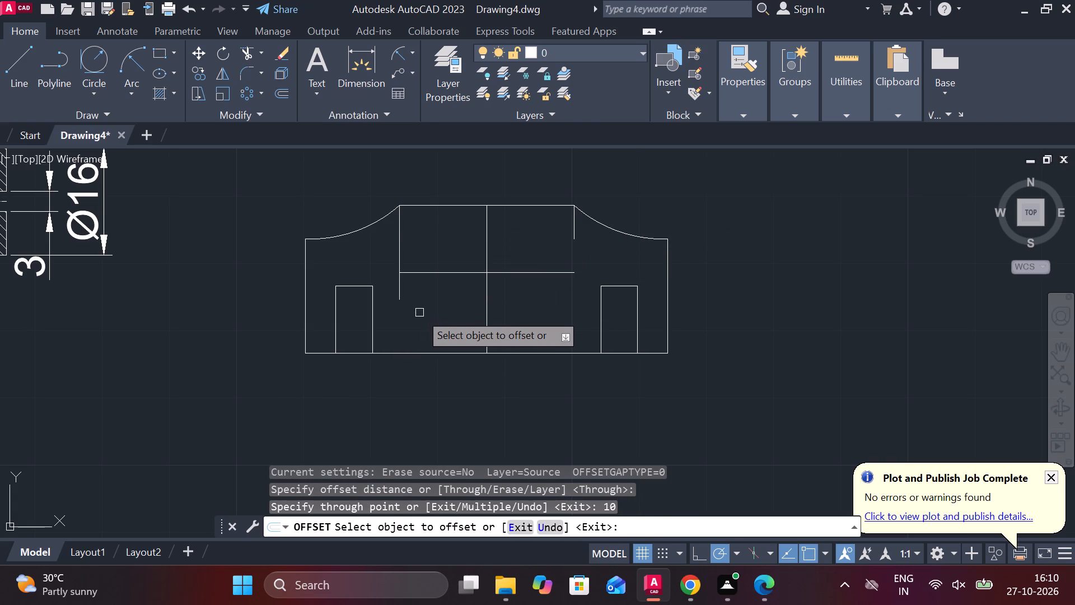
key(Escape)
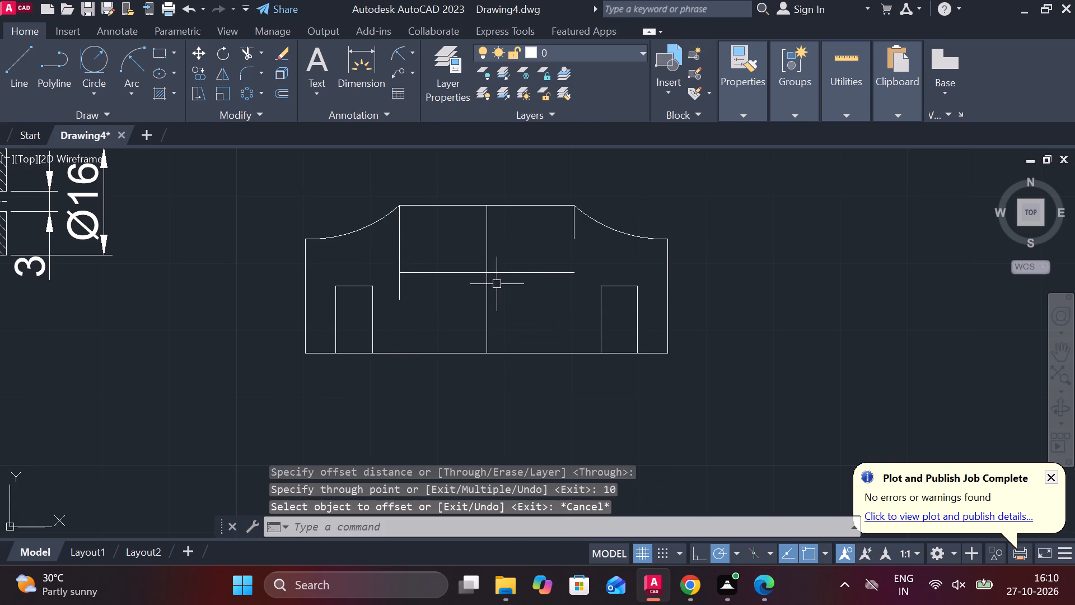
Draw a vertical line from the midpoint of the offset line up to the top edge on the centre line.
key(l)
key(Return)
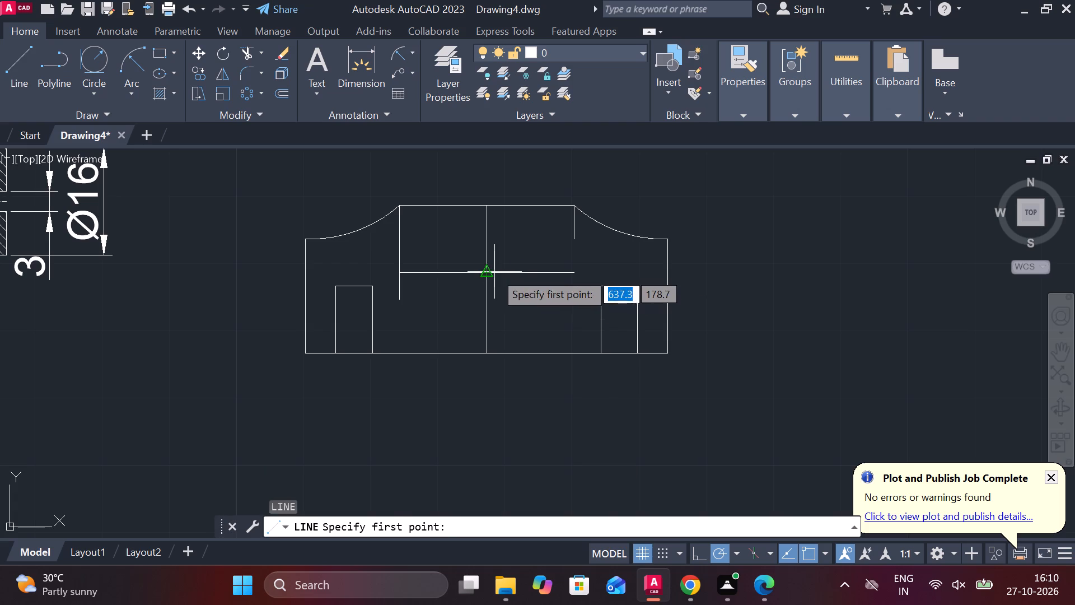
click(494, 272)
click(484, 210)
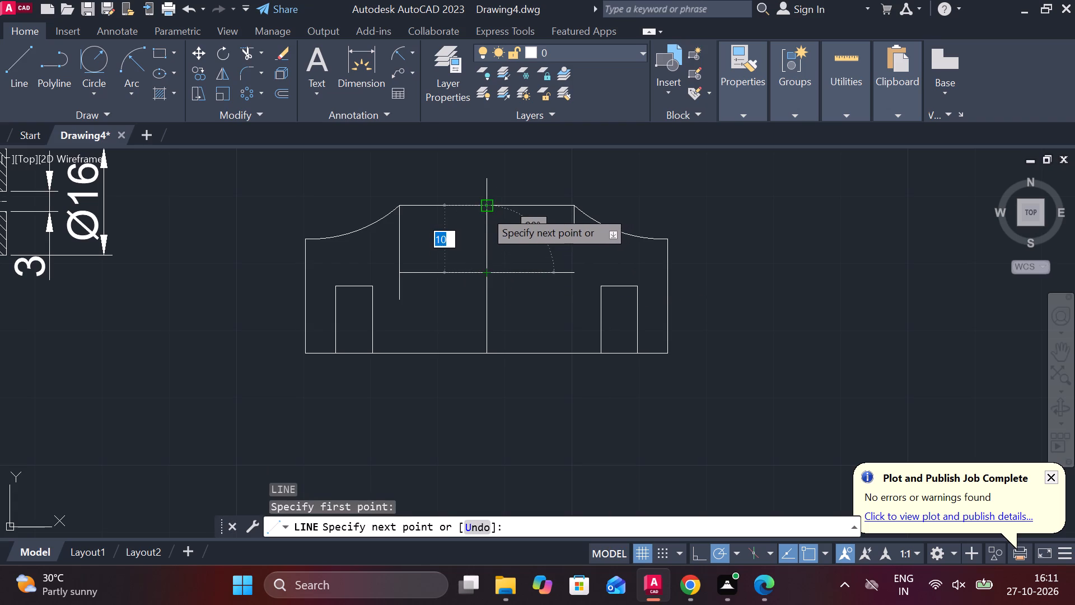
key(Escape)
Offset the short vertical centre line 8 mm to each side.
click(485, 250)
key(o)
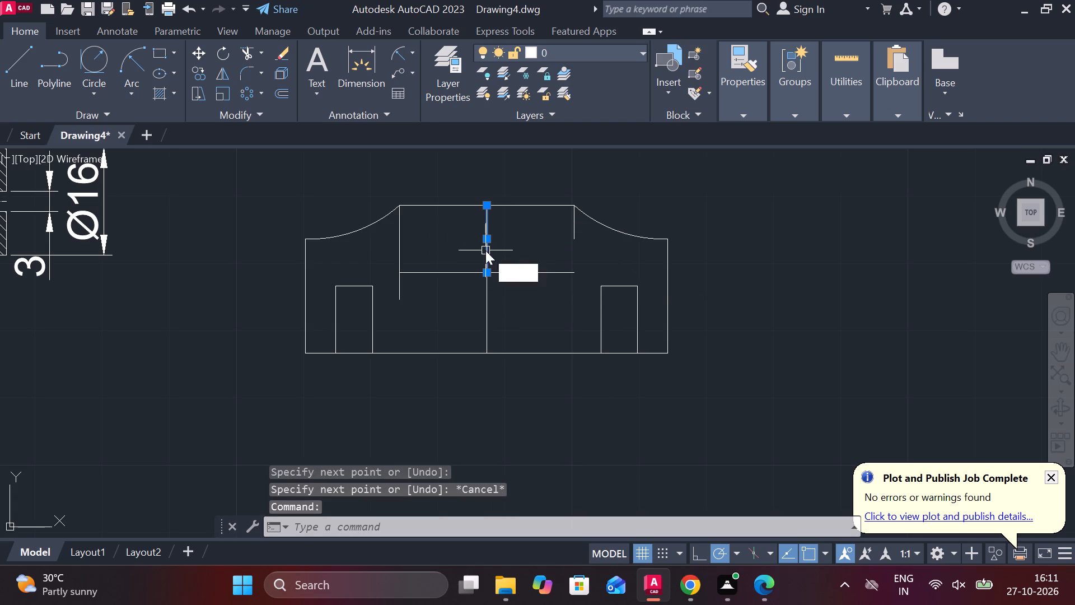
key(Return)
key(Return)
key(8)
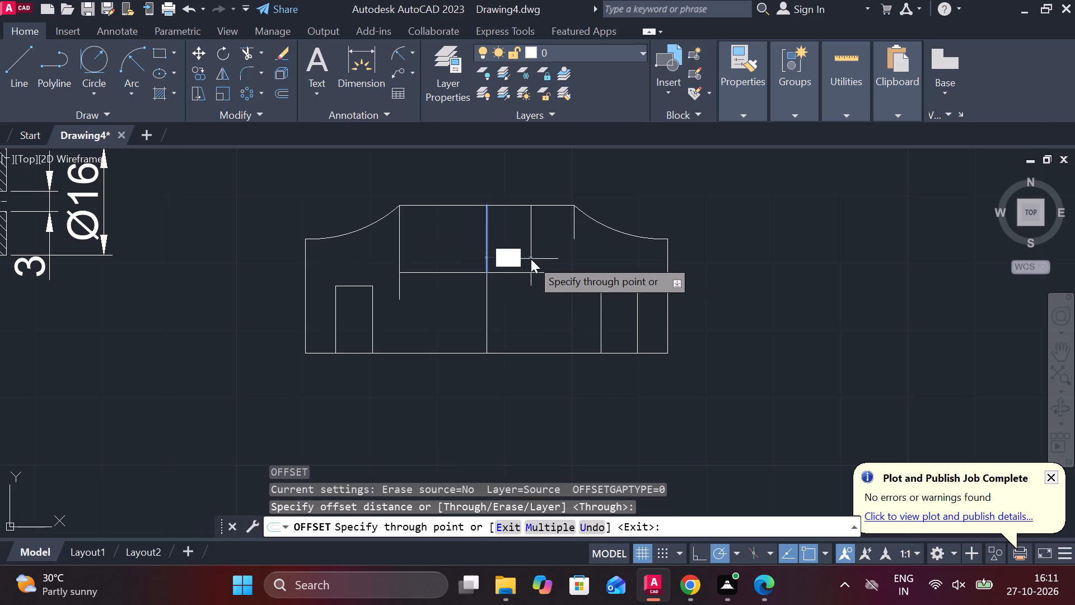
key(Return)
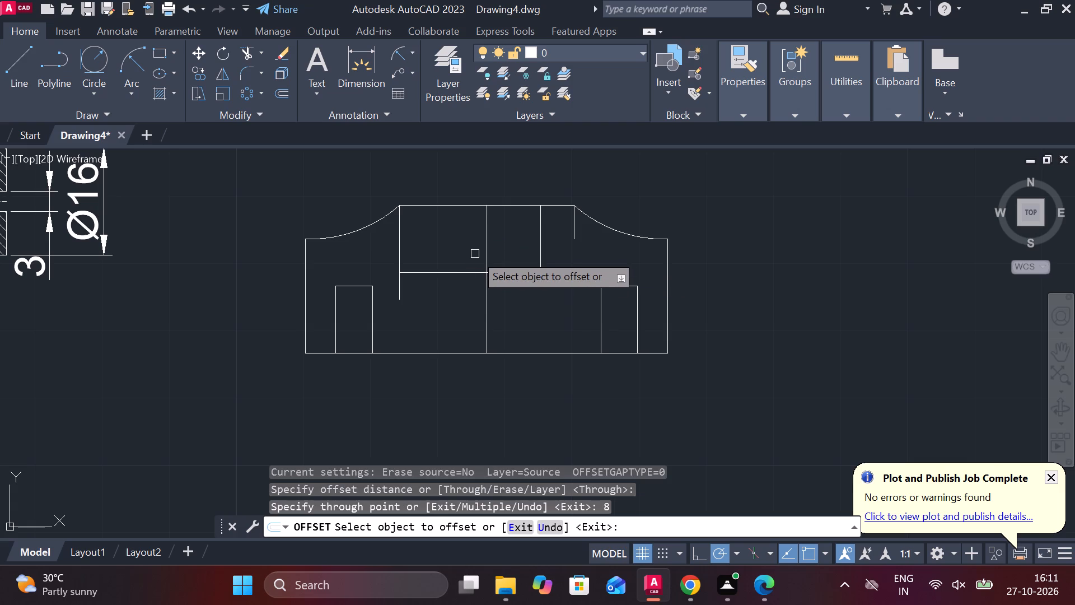
click(488, 251)
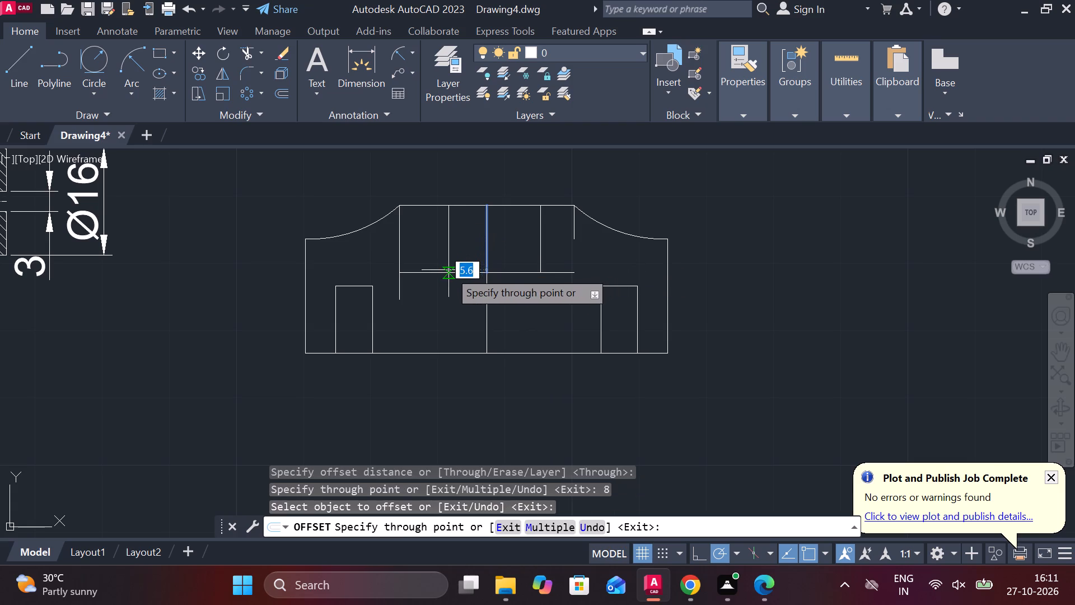
key(8)
key(Return)
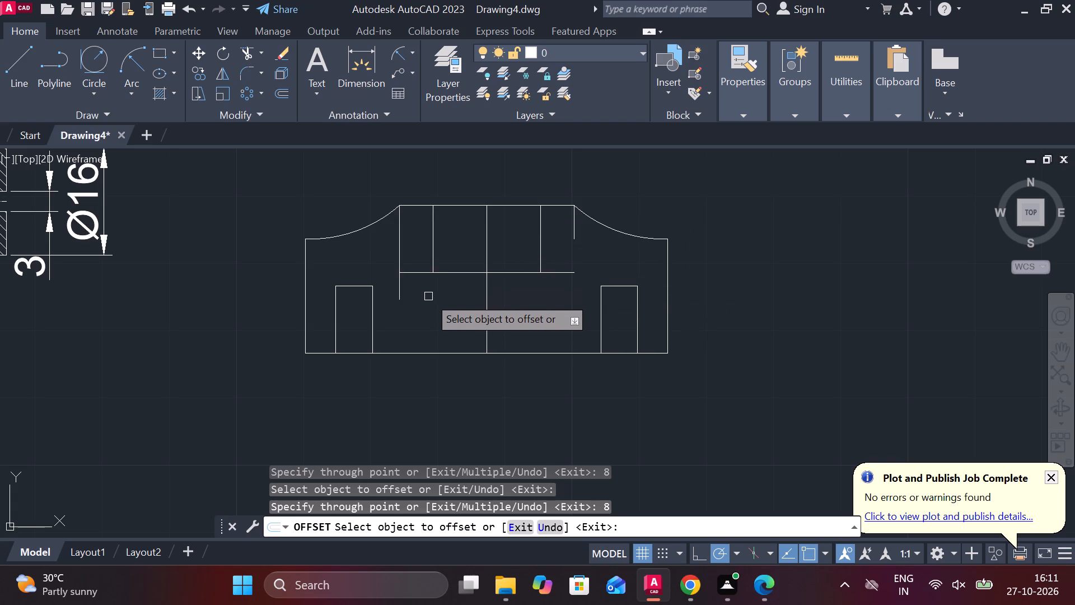
key(Escape)
Trim the left end of the lower horizontal line, outside the left 8 mm offset line.
text(RE)
key(Escape)
text(TR)
key(space)
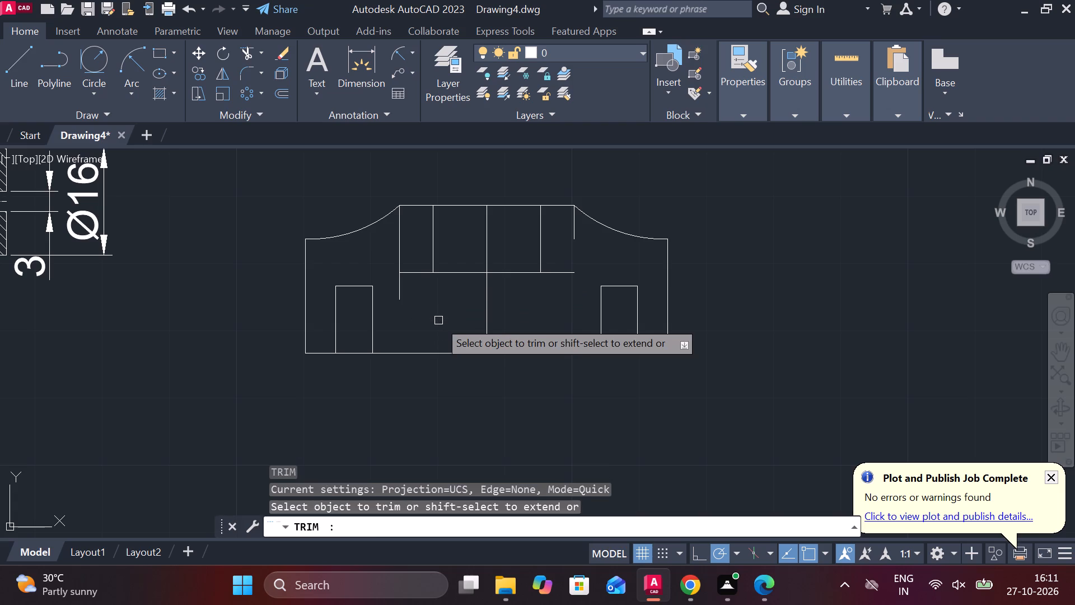
click(415, 274)
key(Escape)
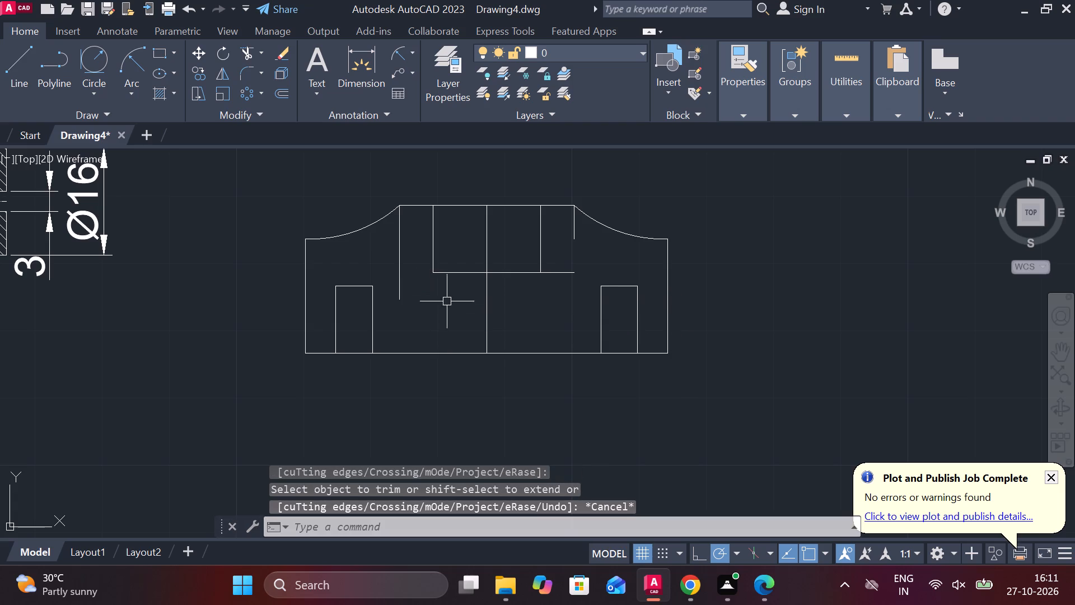
Draw a horizontal line from the 14 mm line's lower end to below the left offset line, continuing up to that line's lower end.
key(l)
key(Return)
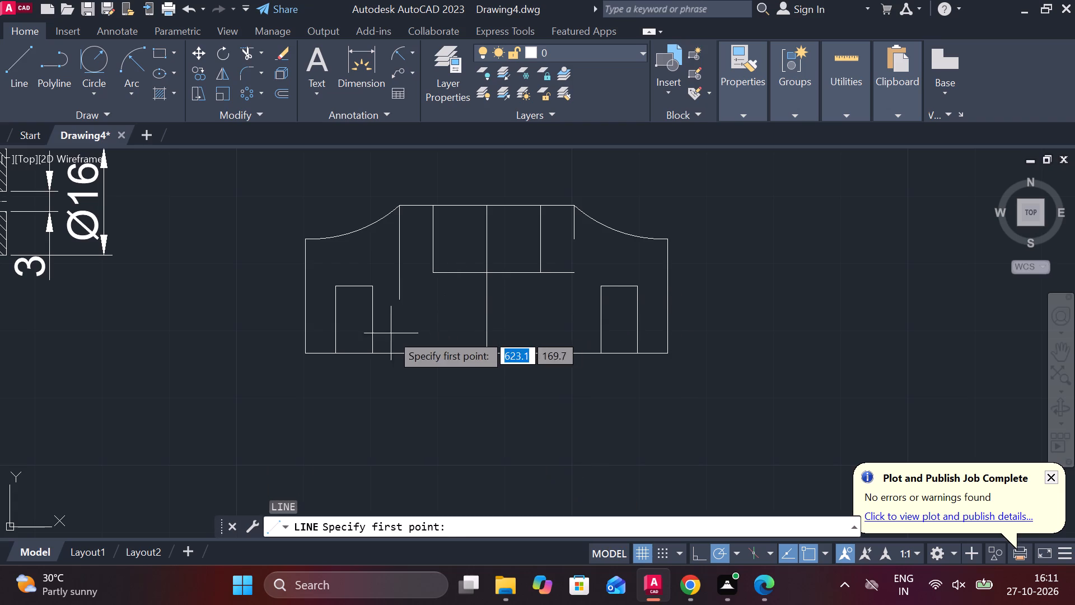
click(402, 301)
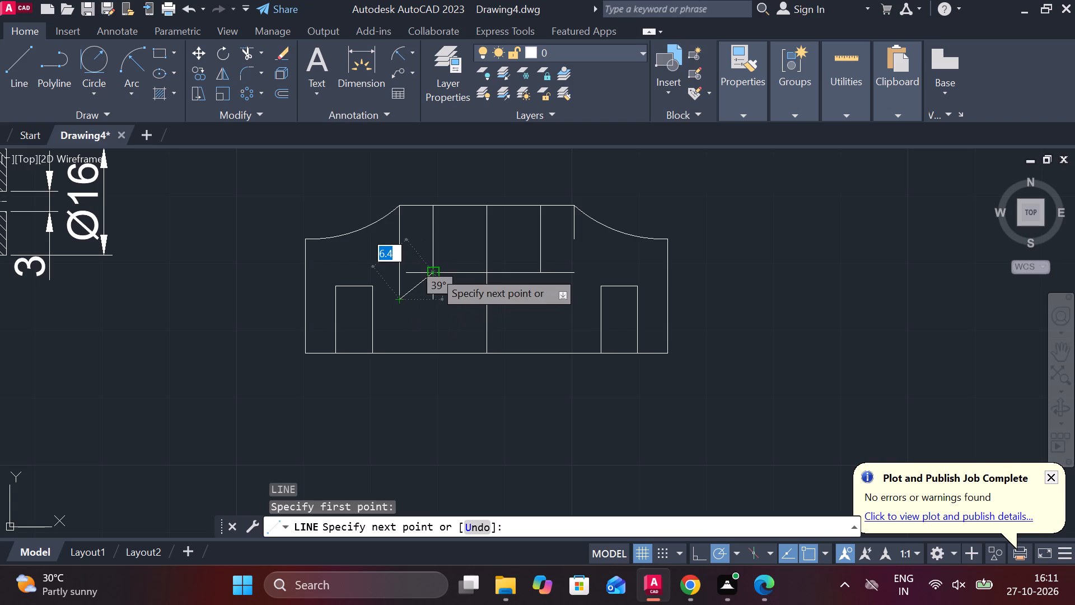
click(433, 301)
click(432, 274)
key(Escape)
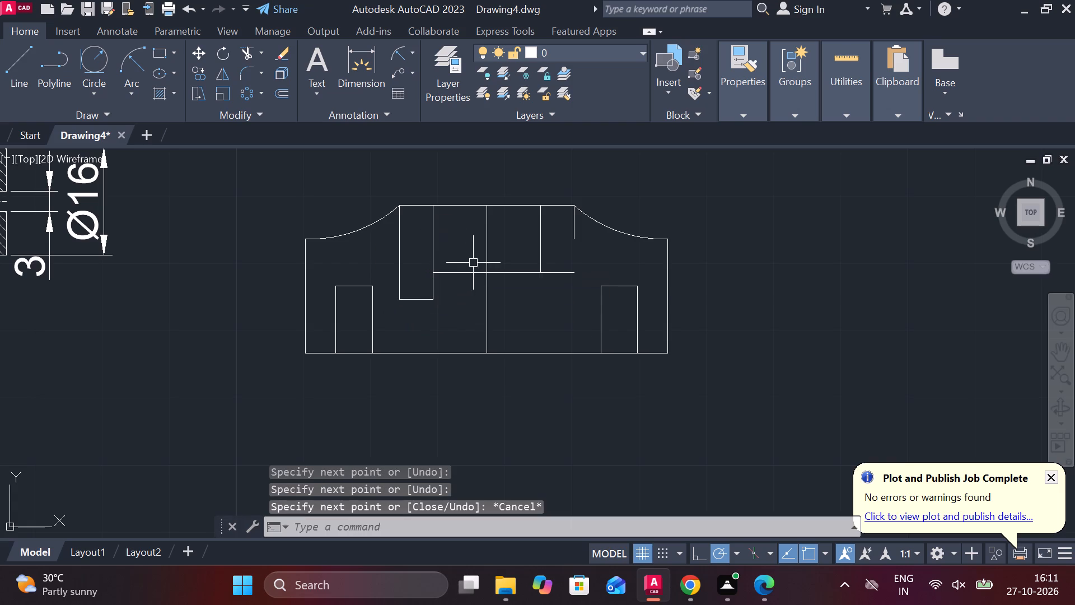
Draw the right recess outline from the short vertical line's lower end, down level with the left recess bottom, across, and up to the right offset line.
middle_drag(482, 266, 455, 267)
key(space)
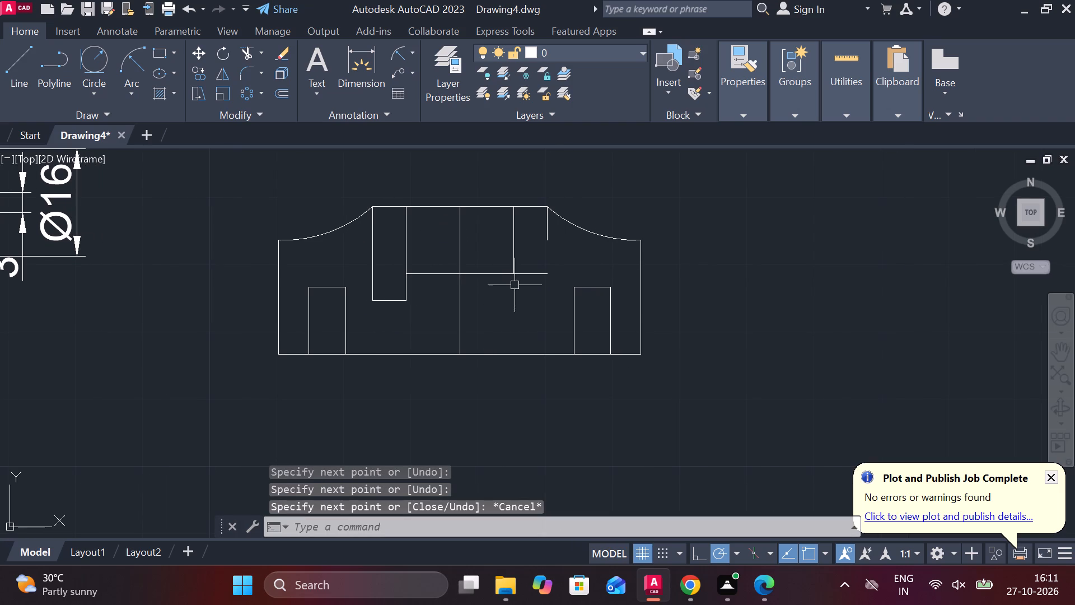
click(551, 249)
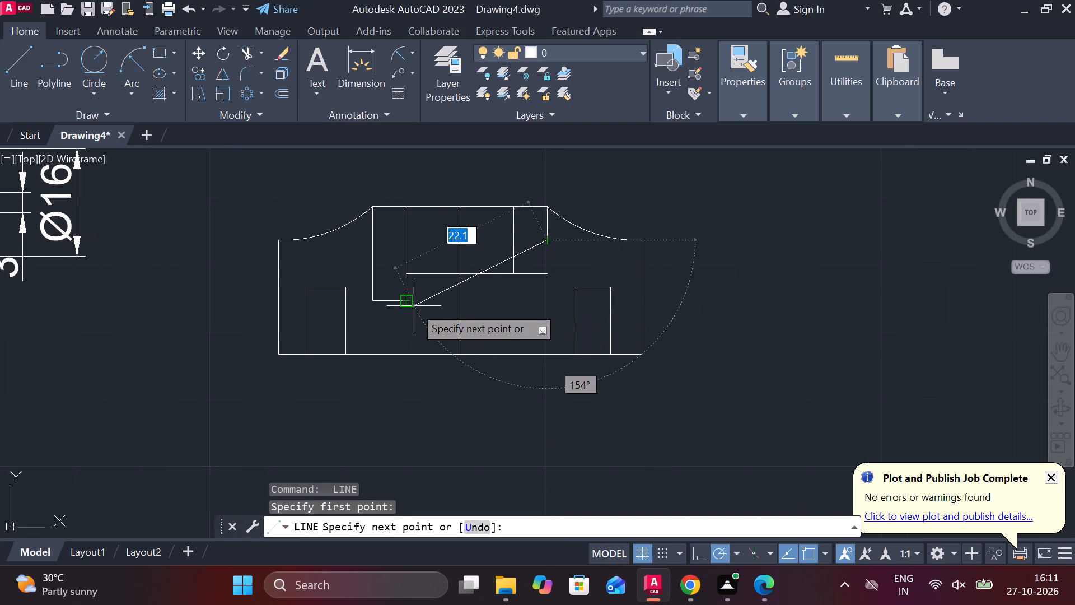
click(537, 298)
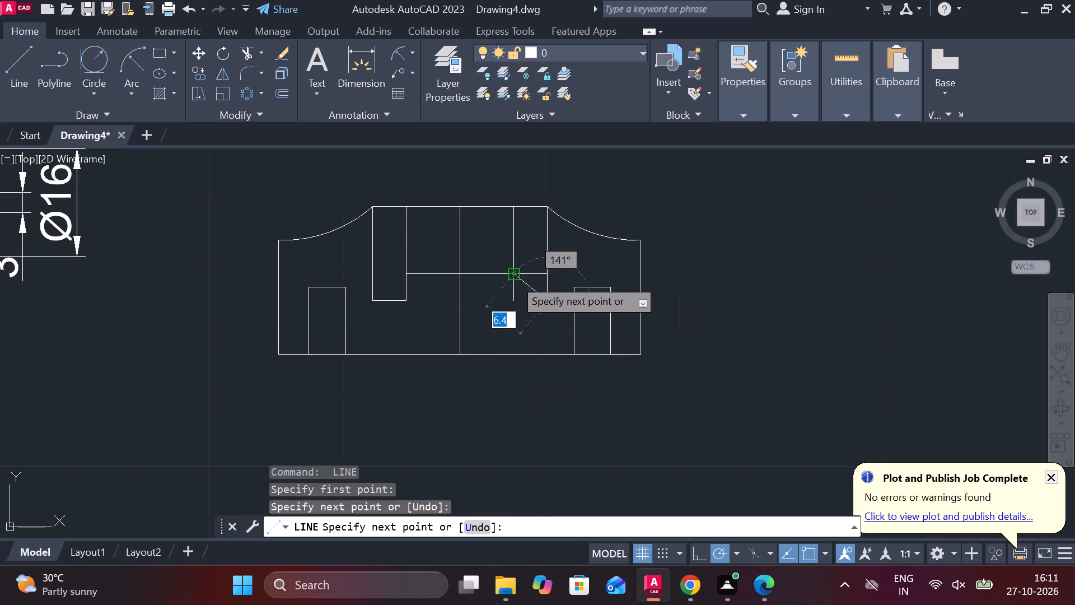
click(519, 299)
click(517, 277)
key(Escape)
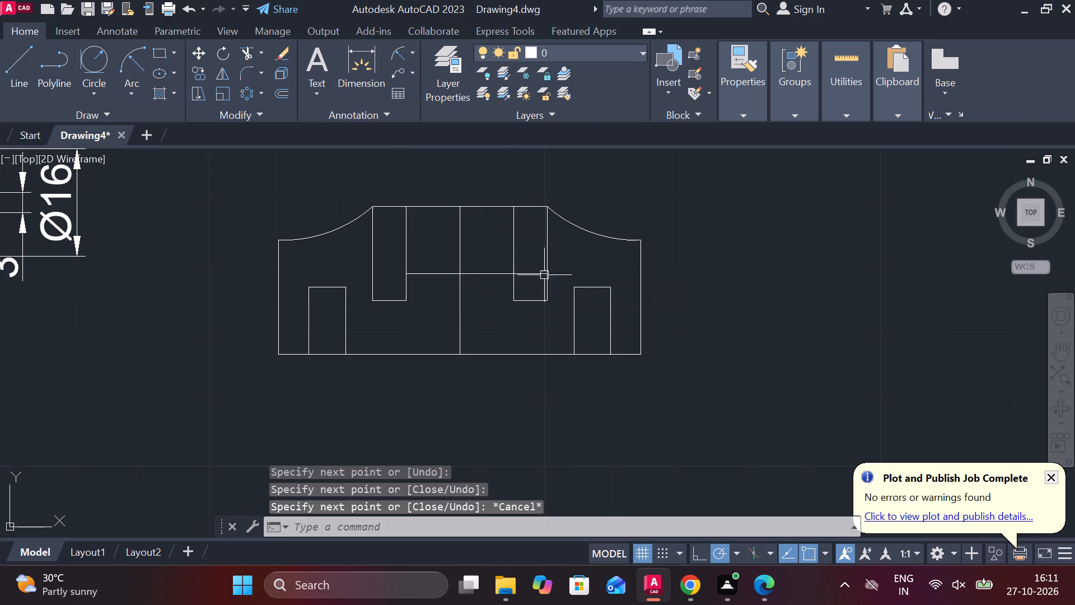
Trim the lower horizontal line's right end outside the right offset line, and both 8 mm offset lines above the horizontal line.
text(TR)
key(space)
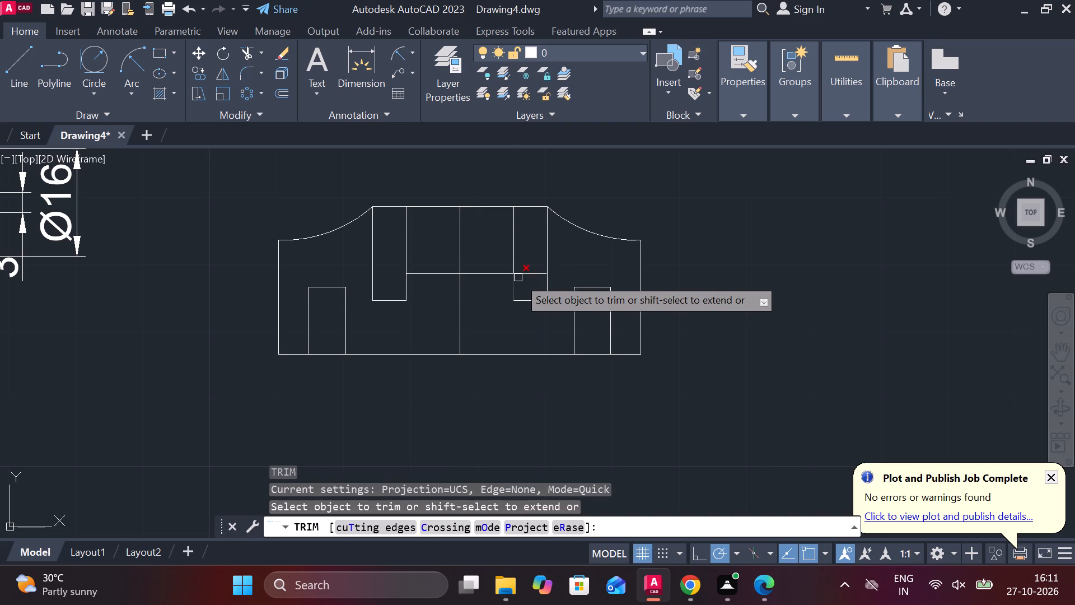
click(534, 276)
middle_drag(637, 278, 595, 272)
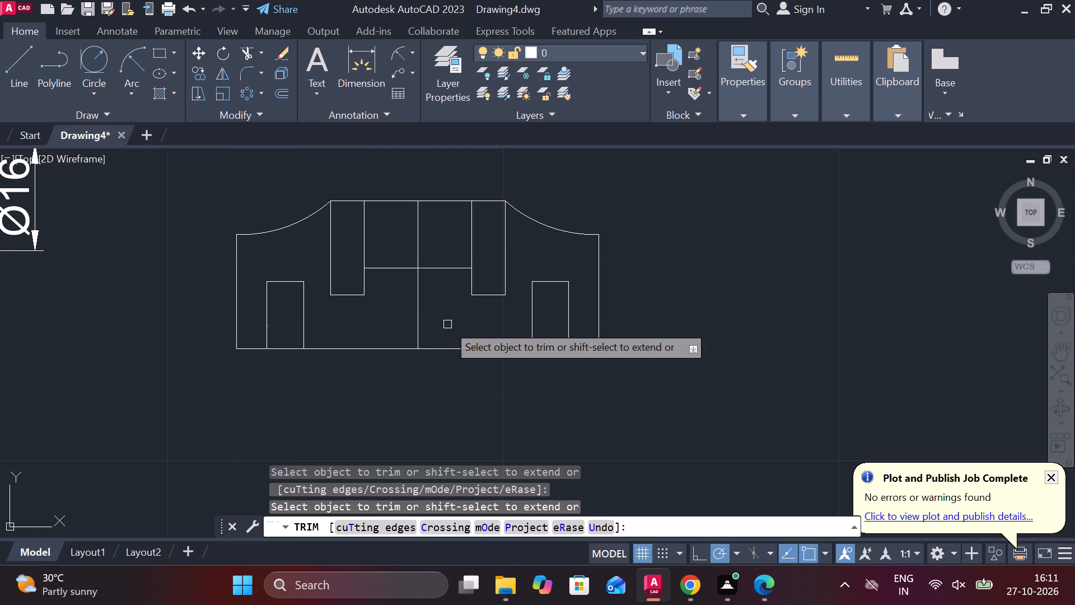
click(363, 247)
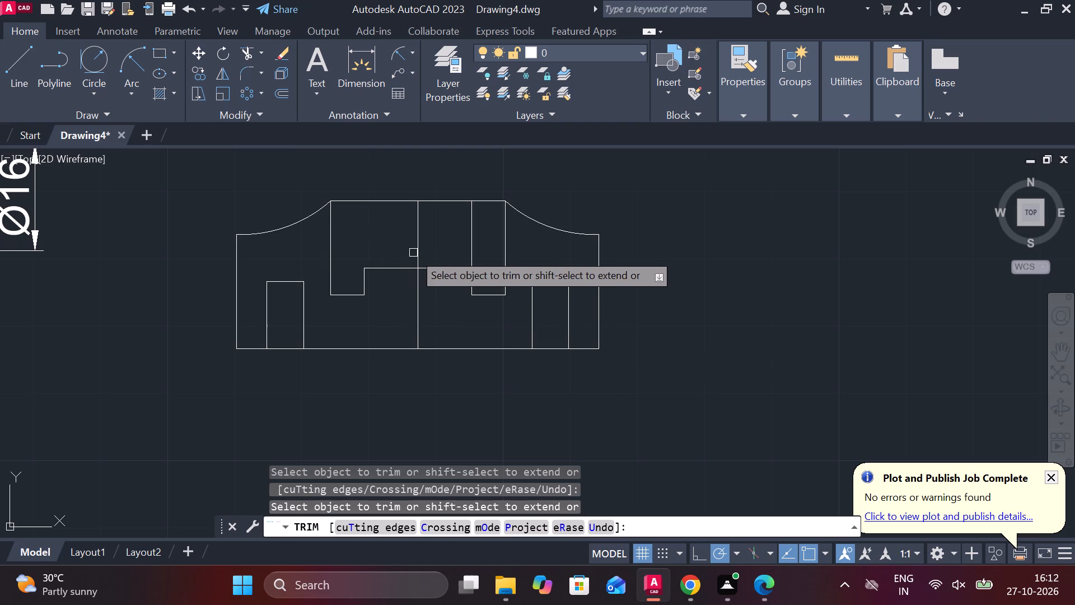
click(472, 249)
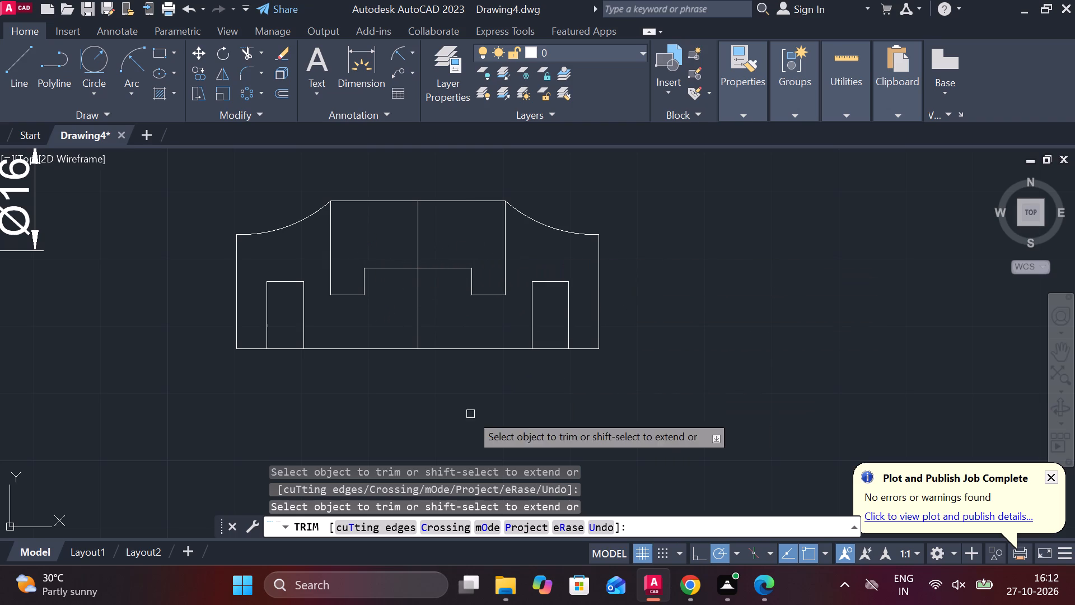
middle_drag(395, 374, 403, 377)
key(Escape)
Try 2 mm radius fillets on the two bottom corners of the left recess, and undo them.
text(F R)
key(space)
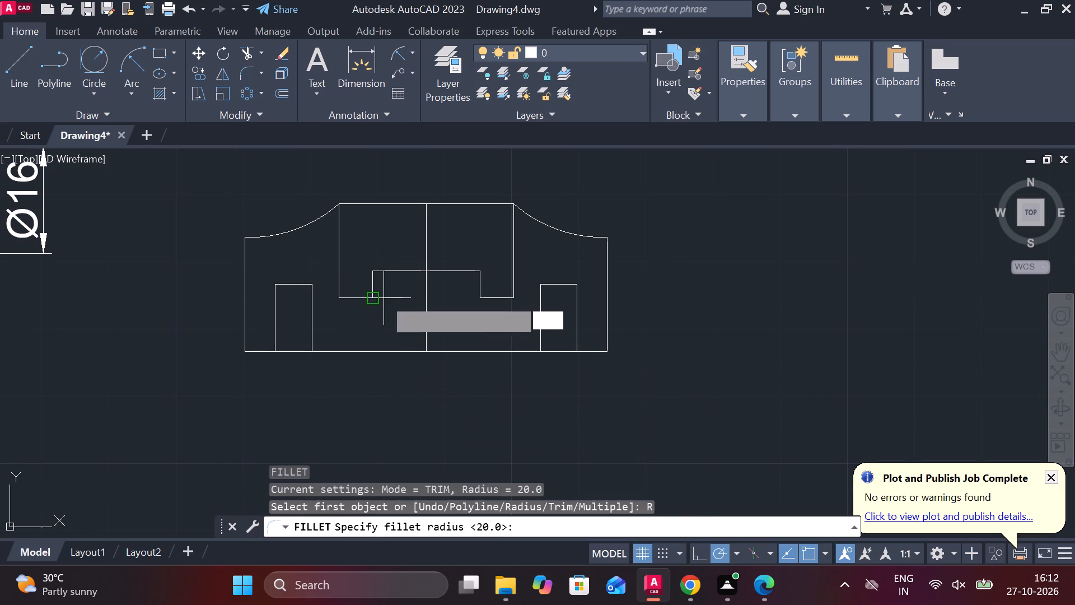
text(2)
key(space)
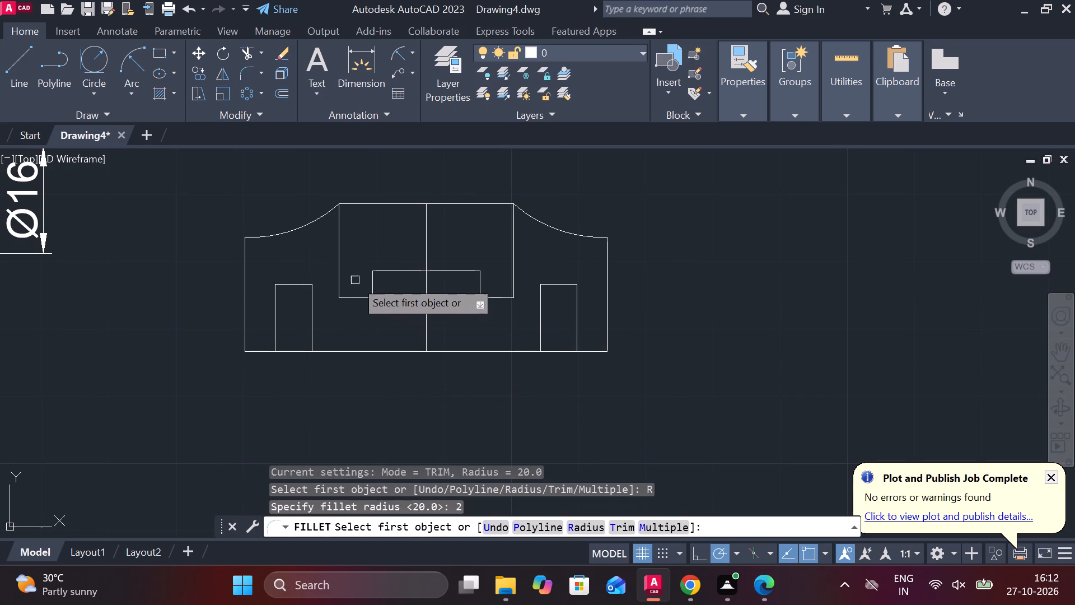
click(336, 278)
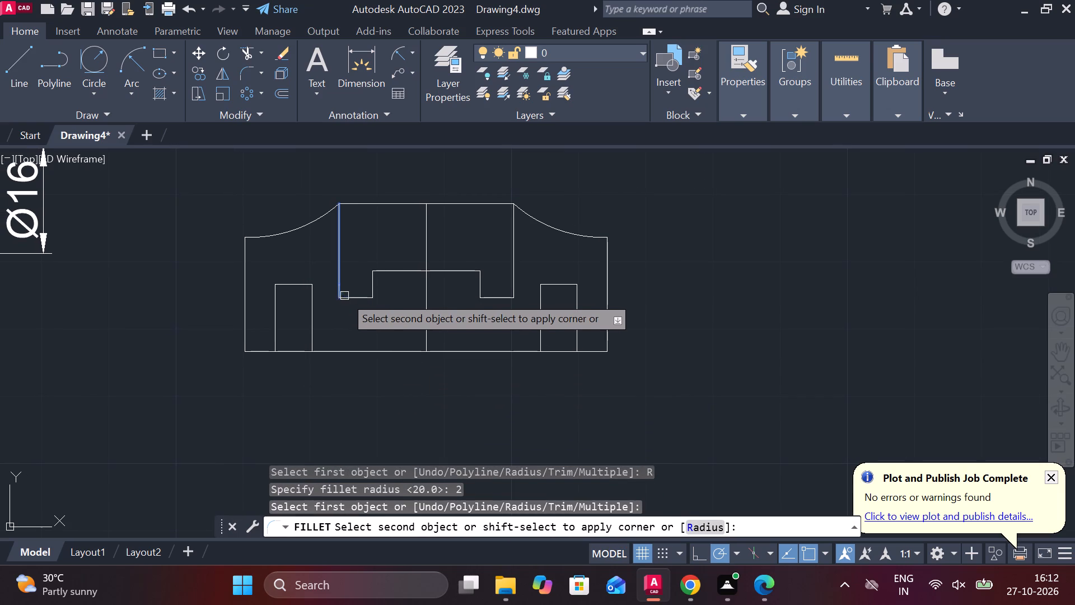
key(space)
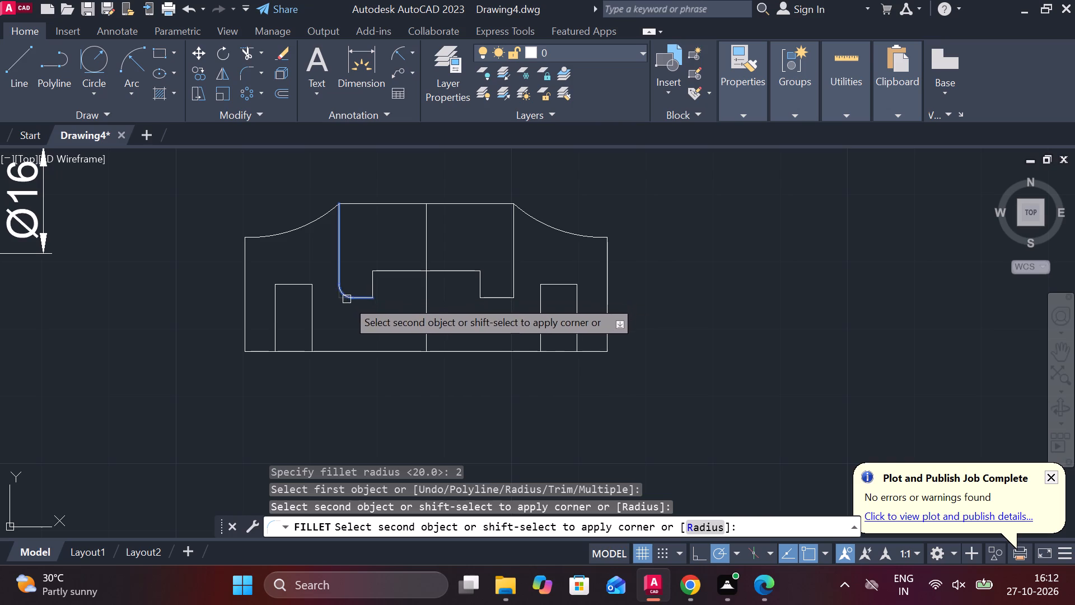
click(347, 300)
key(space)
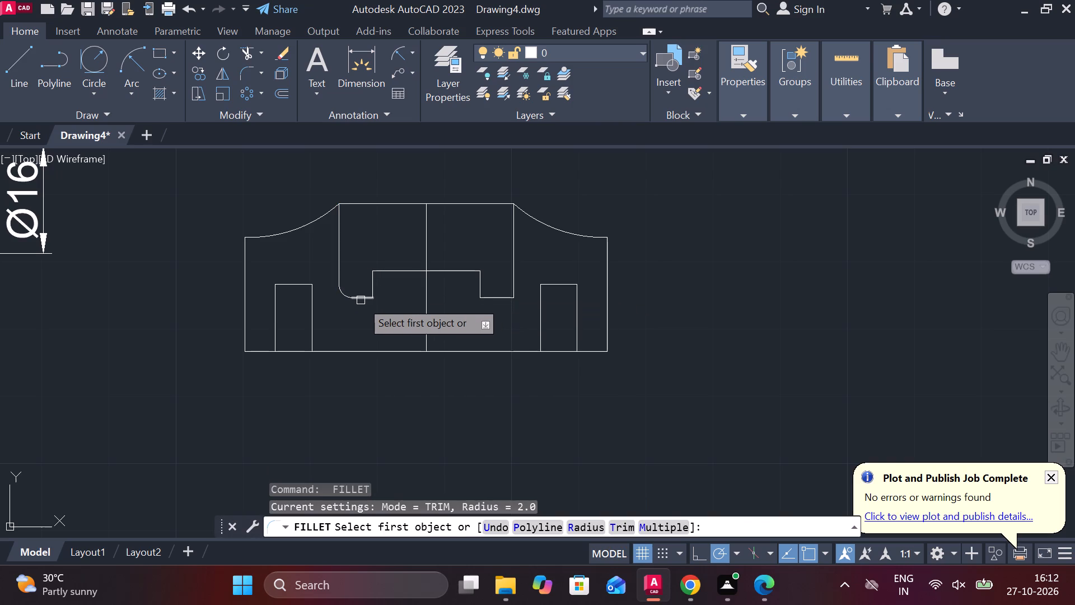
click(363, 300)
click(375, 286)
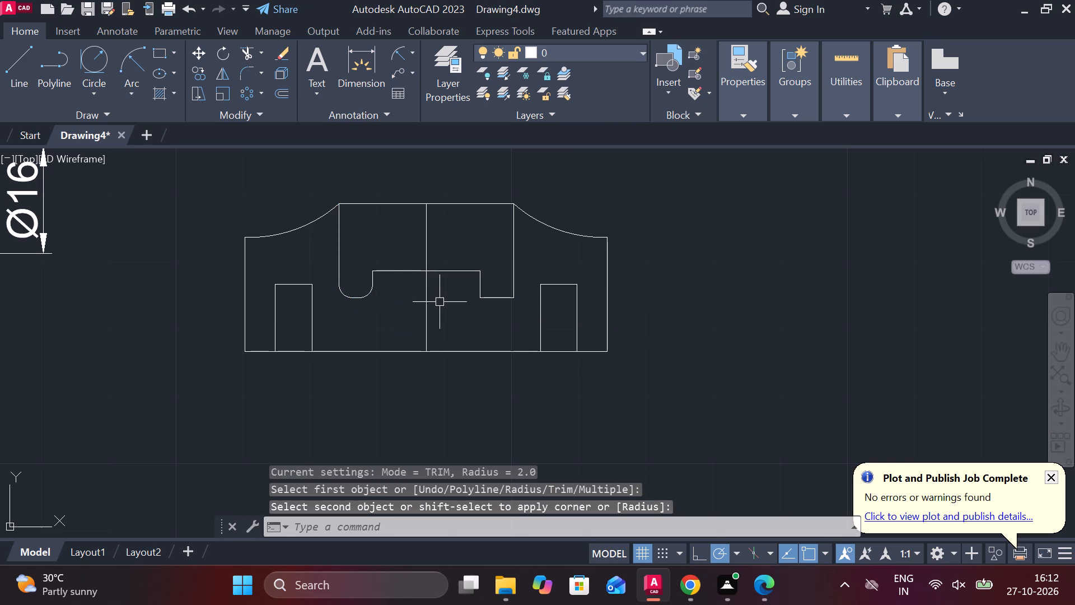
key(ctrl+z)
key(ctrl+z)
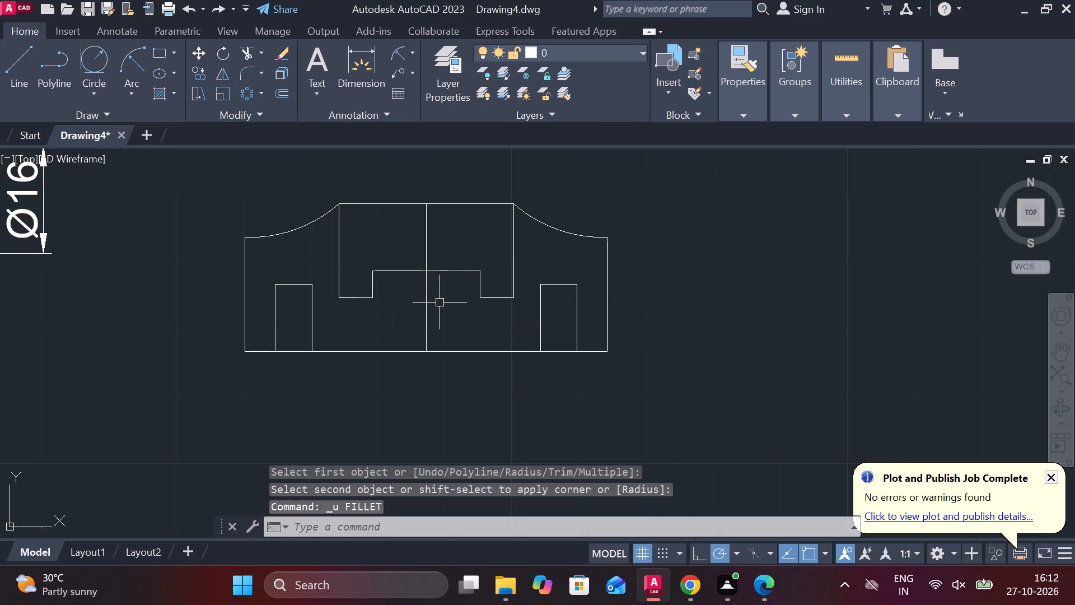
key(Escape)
Fillet the two bottom corners of the left recess with a 1 mm radius.
text(F R)
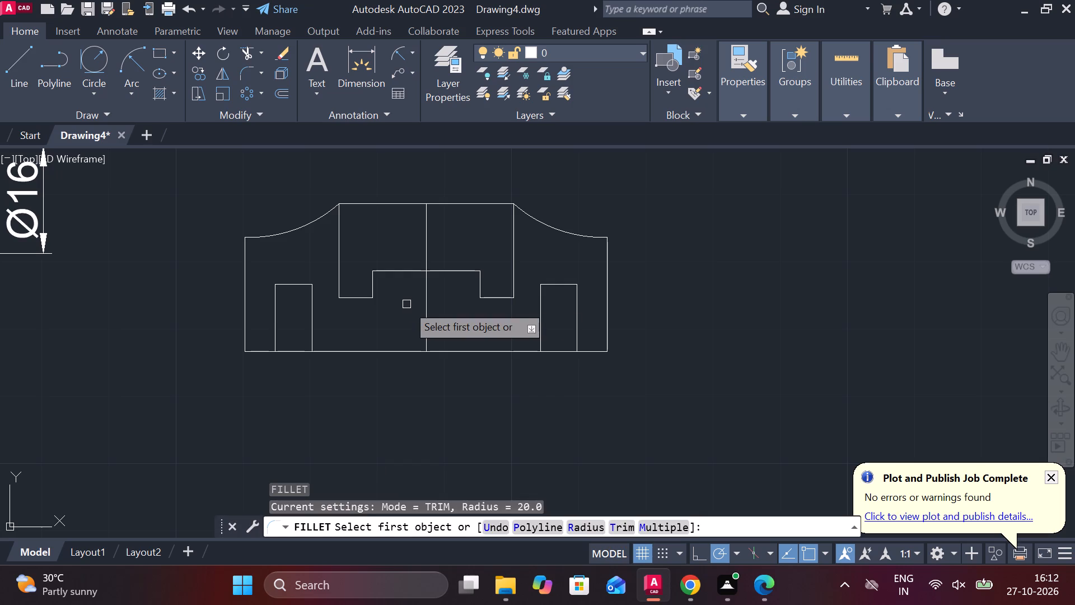
key(space)
text(1)
key(space)
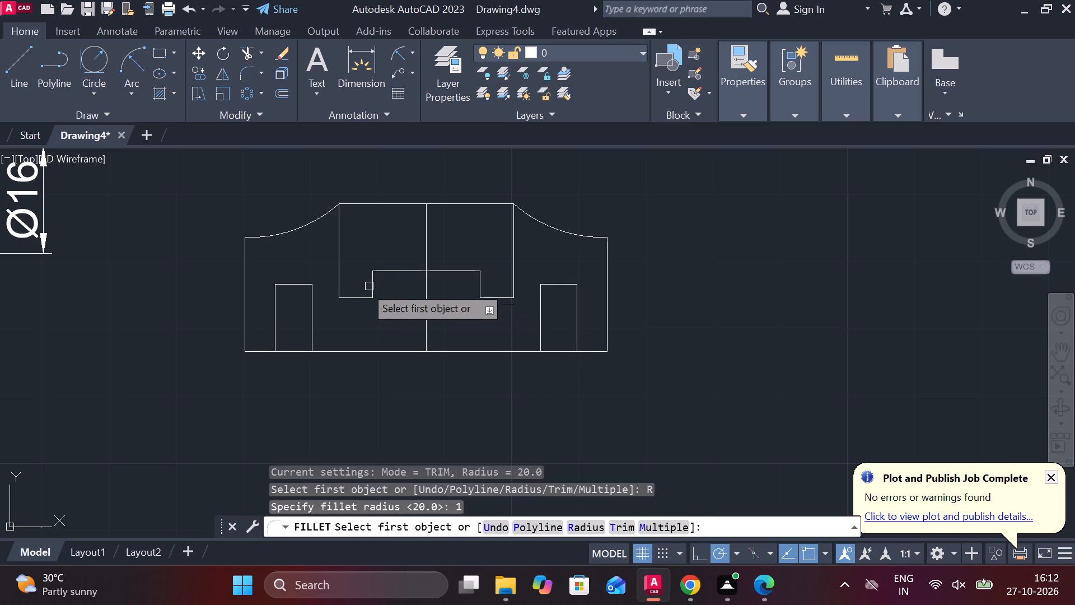
click(341, 277)
click(343, 296)
key(space)
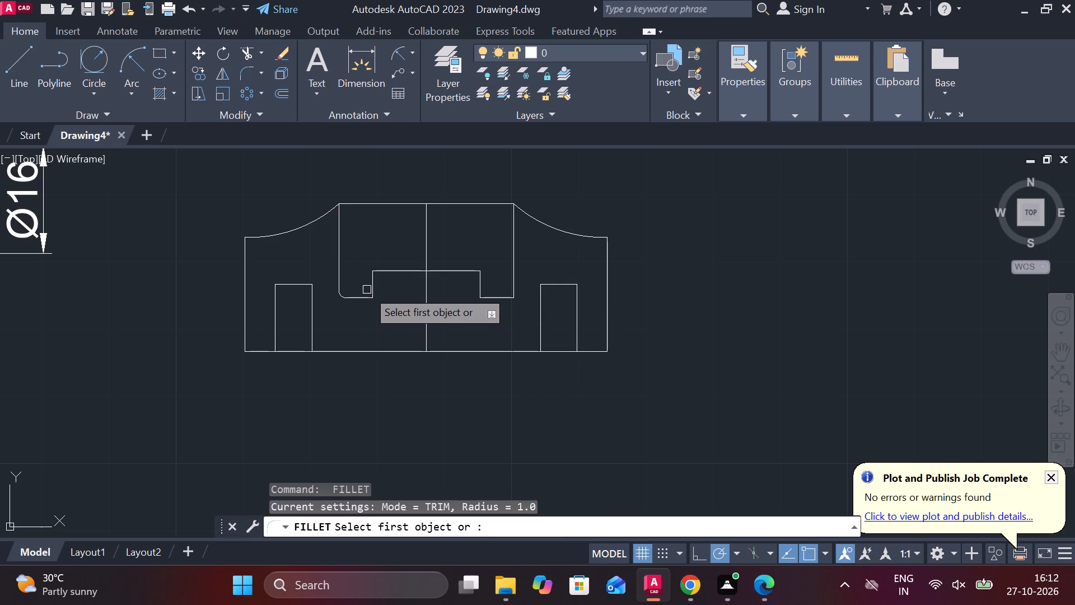
click(370, 284)
click(363, 300)
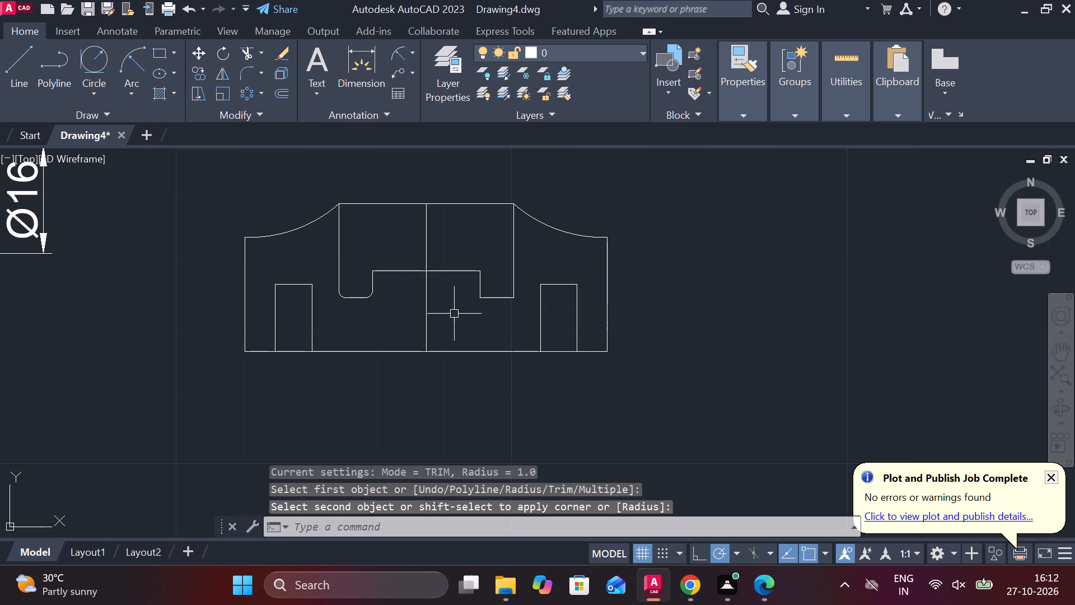
Fillet the two bottom corners of the right recess with the same 1 mm radius, using the Multiple option.
key(space)
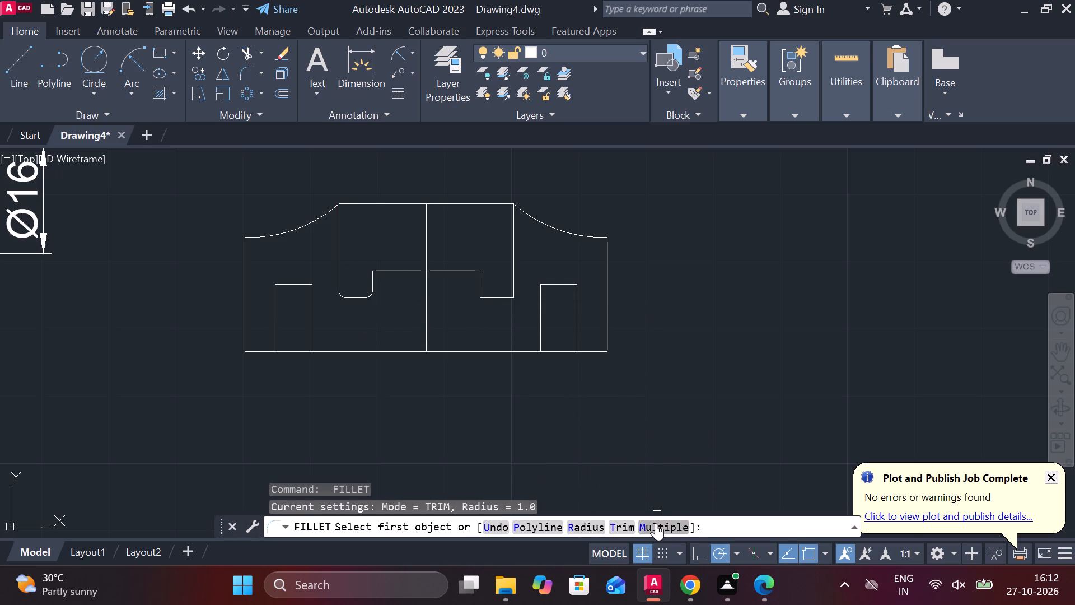
click(661, 524)
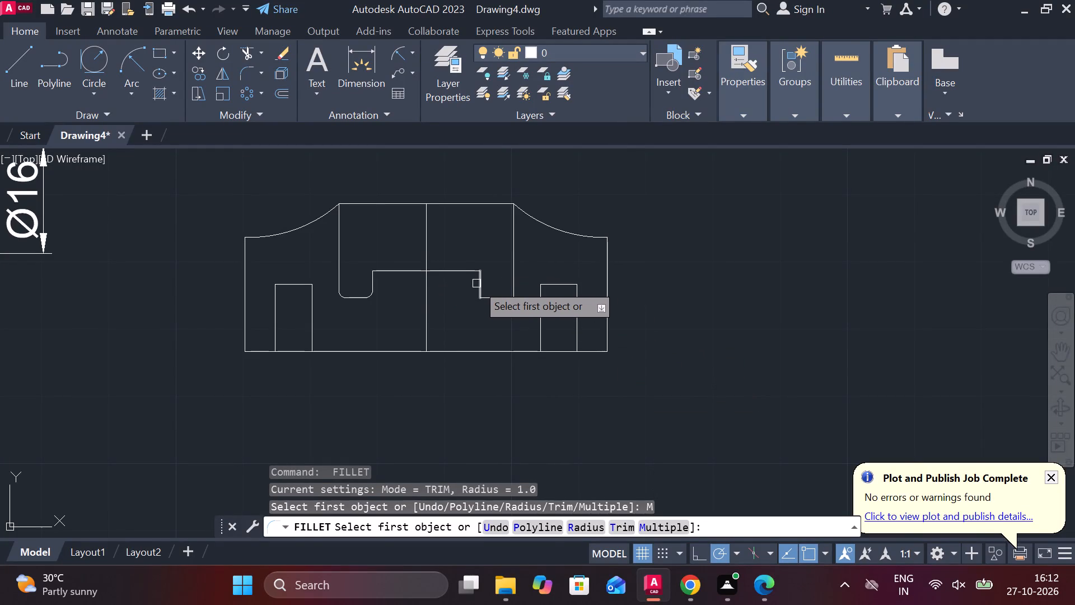
click(476, 283)
click(489, 302)
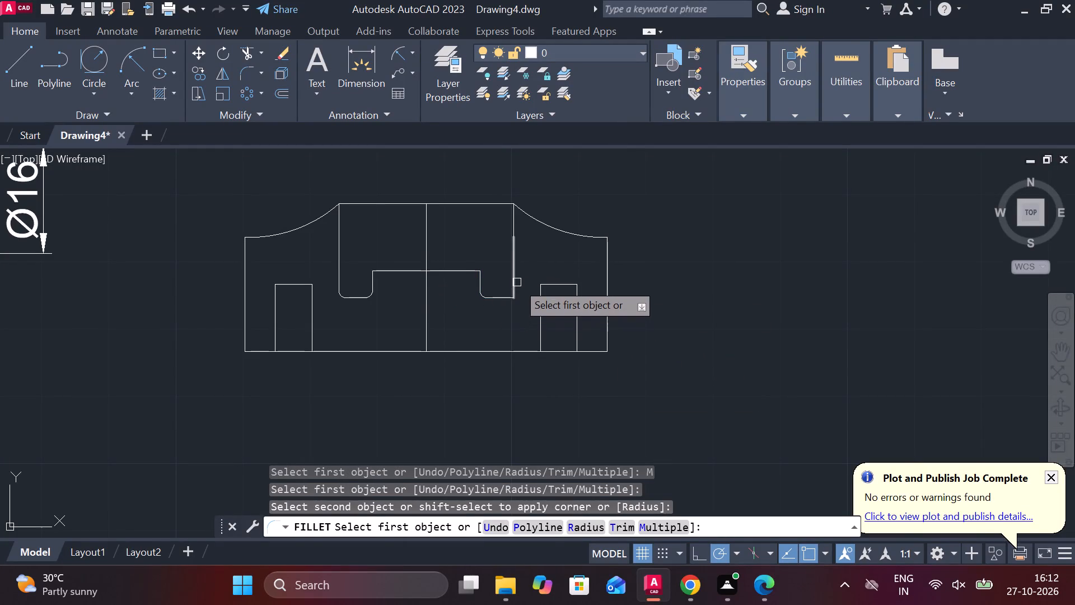
click(517, 282)
click(503, 298)
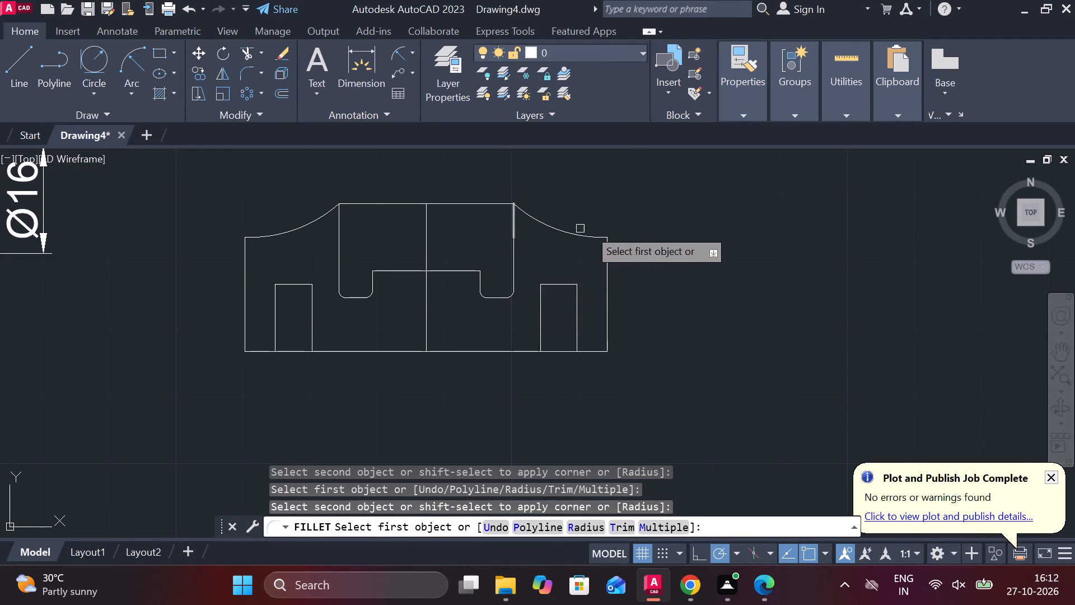
key(Escape)
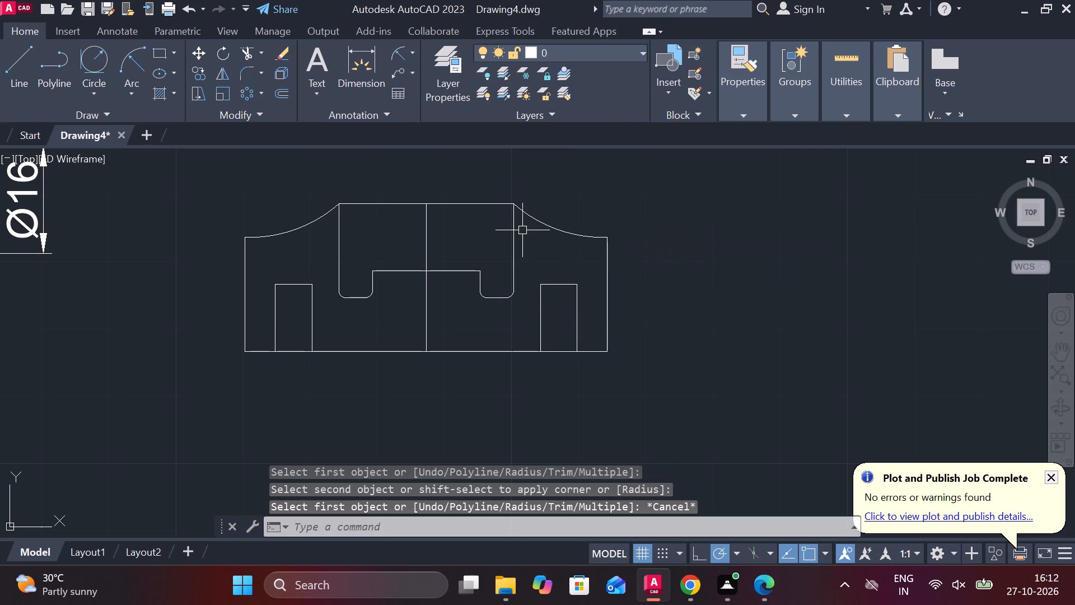
Join the two collinear vertical segments on the outer side of the right recess into one line.
click(515, 221)
click(513, 260)
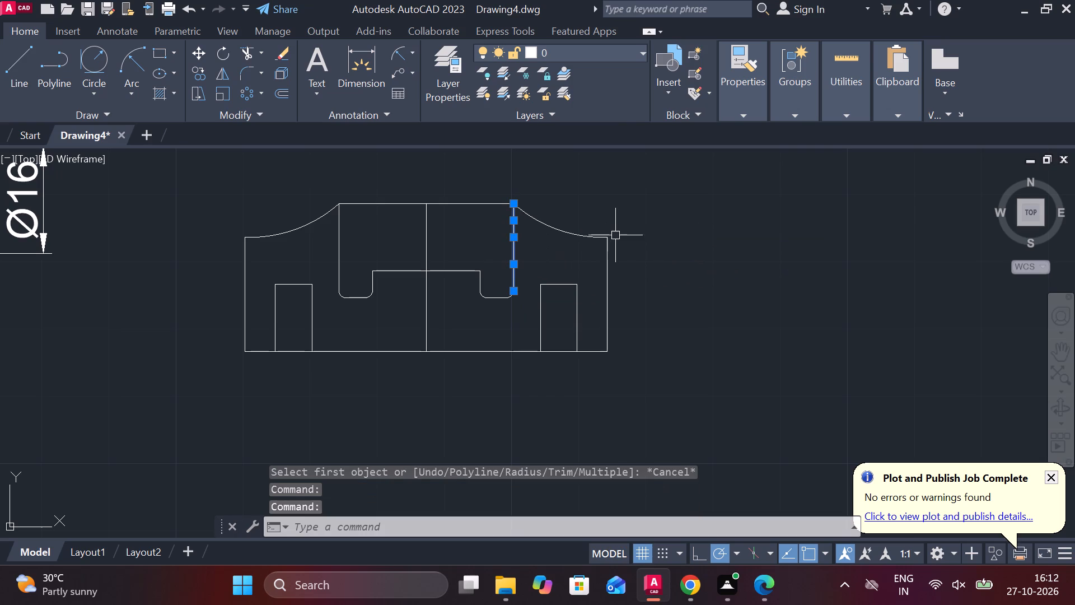
key(j)
key(Return)
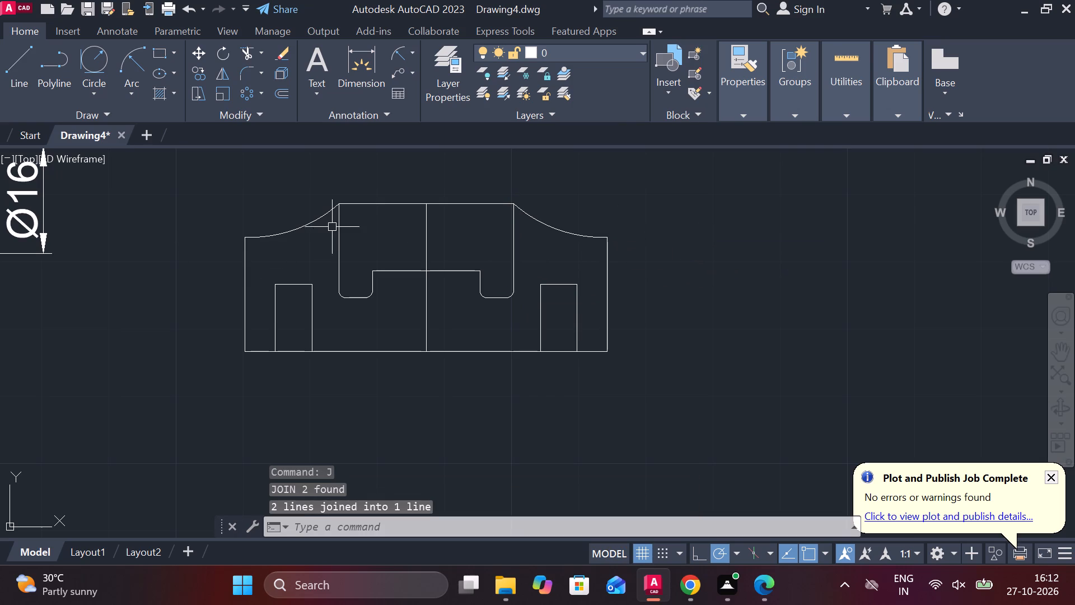
click(335, 222)
key(Escape)
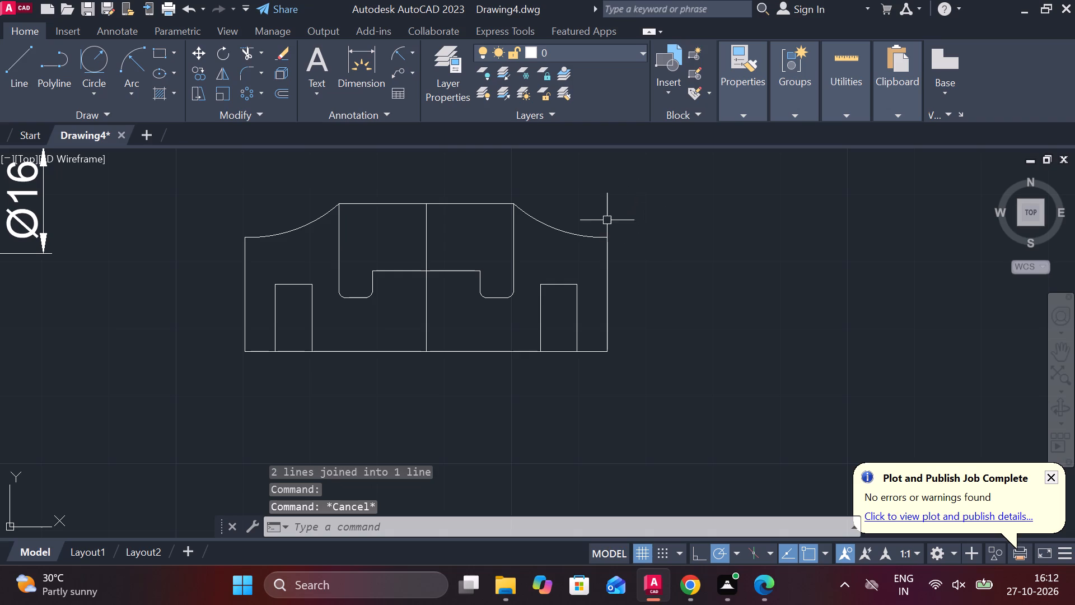
Draw a 24 by 3 mm recess outline on the base line, starting 12 mm right of the centre line and closing down to the base.
middle_drag(552, 315, 517, 311)
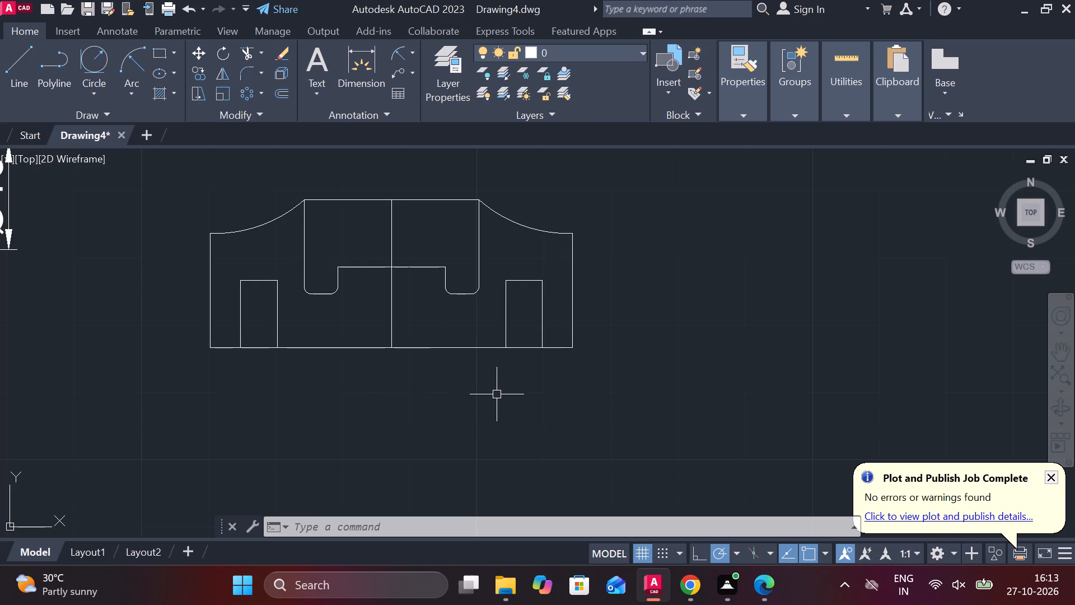
key(l)
key(Return)
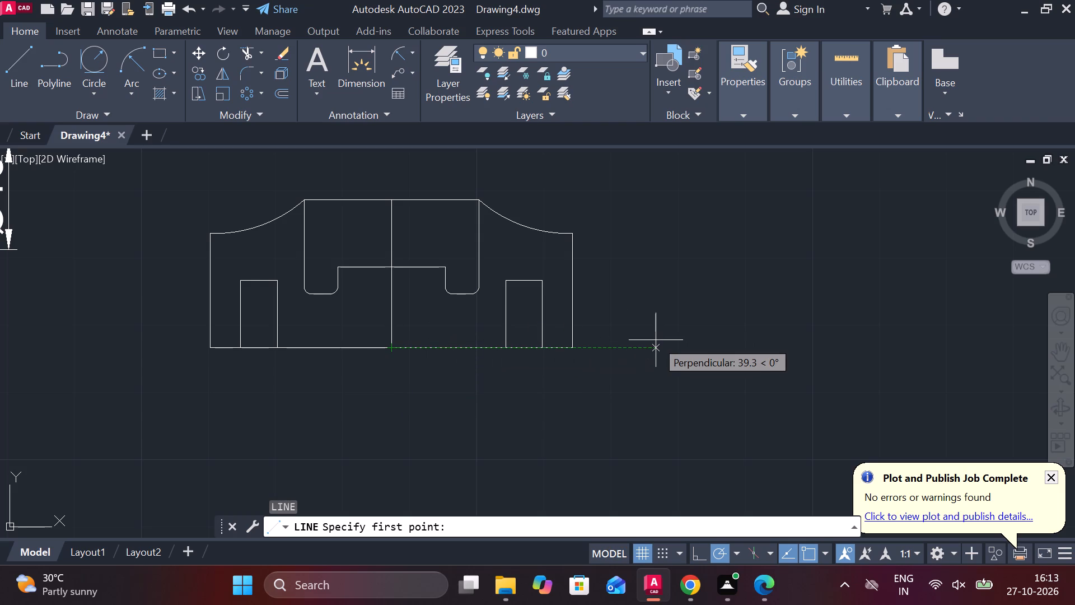
text(12)
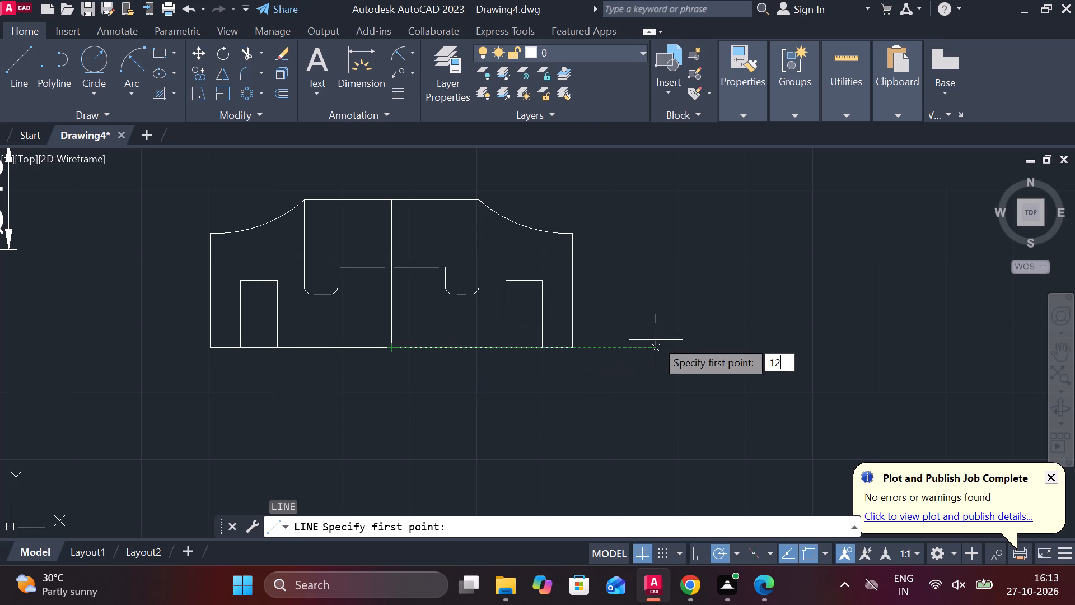
key(Return)
scroll(481, 311, up, 1)
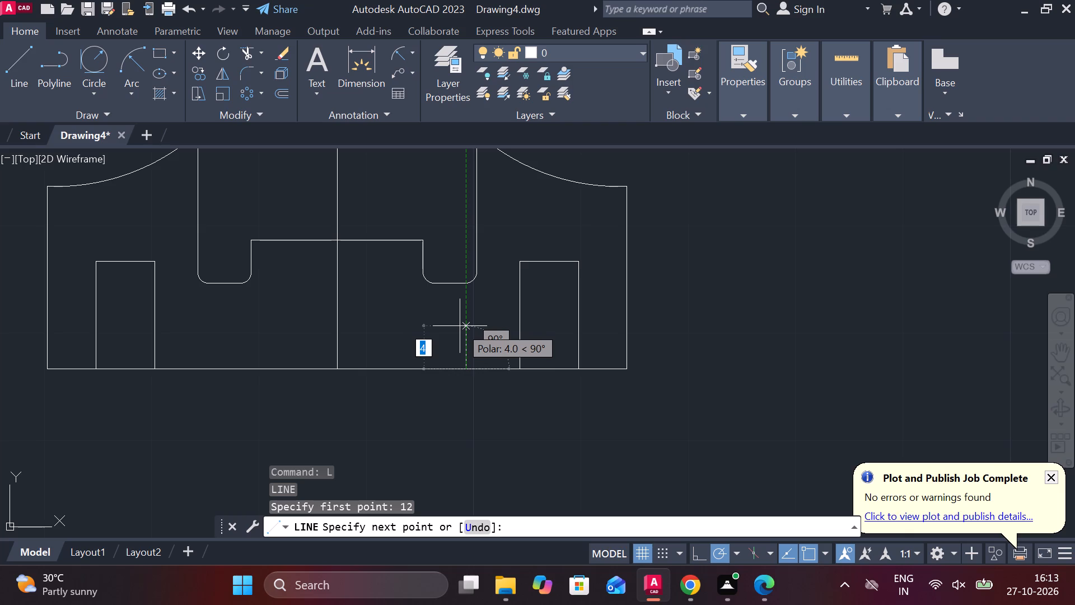
text(3)
key(space)
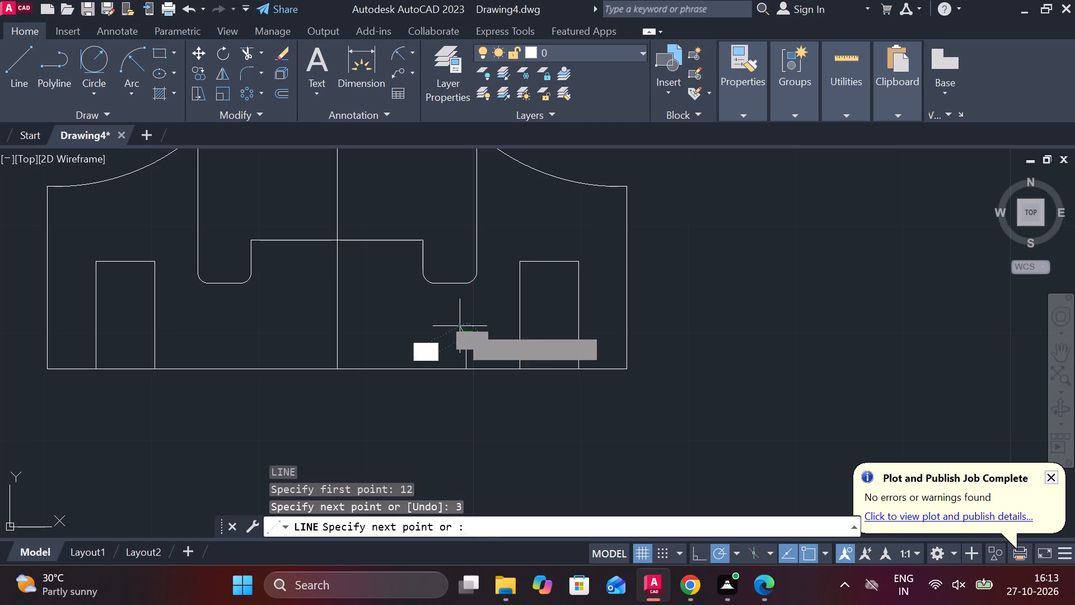
text(24)
key(space)
scroll(275, 334, down, 1)
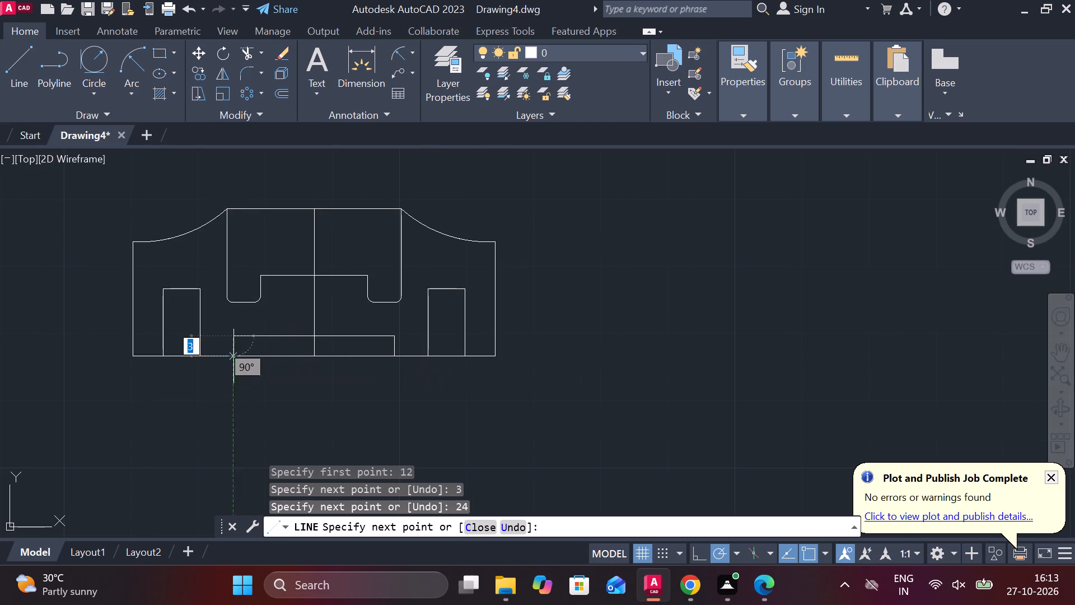
middle_drag(238, 360, 330, 382)
scroll(328, 391, up, 2)
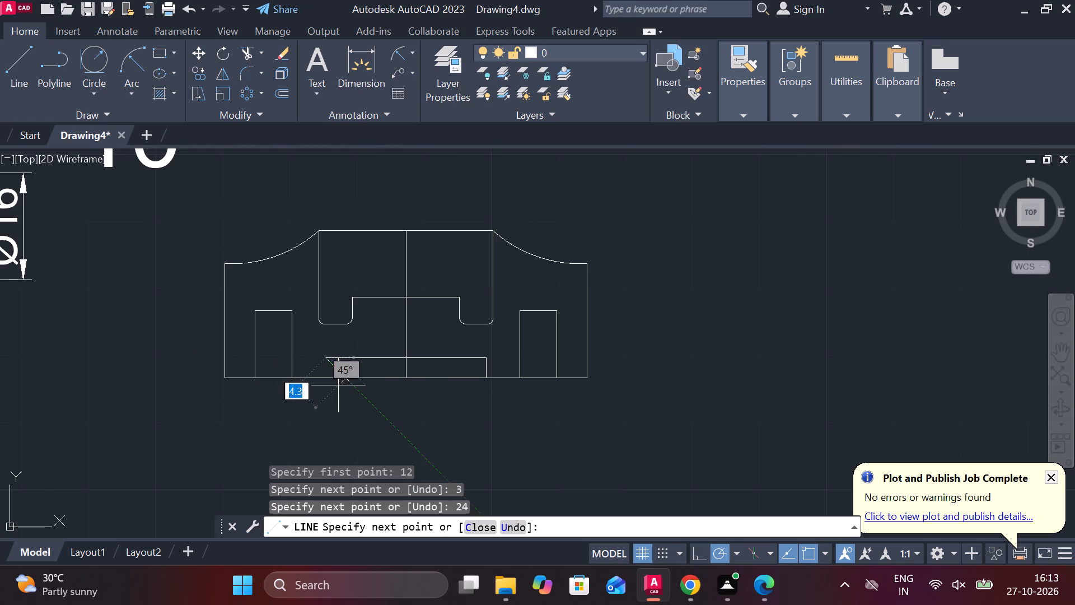
scroll(338, 391, up, 2)
click(300, 357)
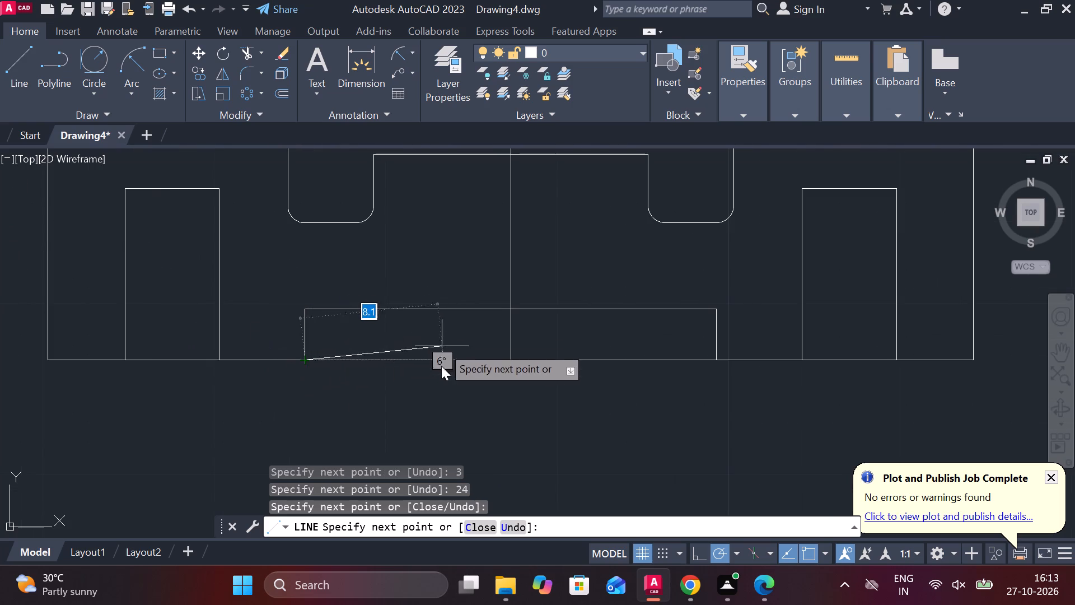
Draw a vertical line 5 mm right of the centre line, from the base recess top up to the horizontal edge between the filleted recesses.
key(Escape)
scroll(451, 378, down, 2)
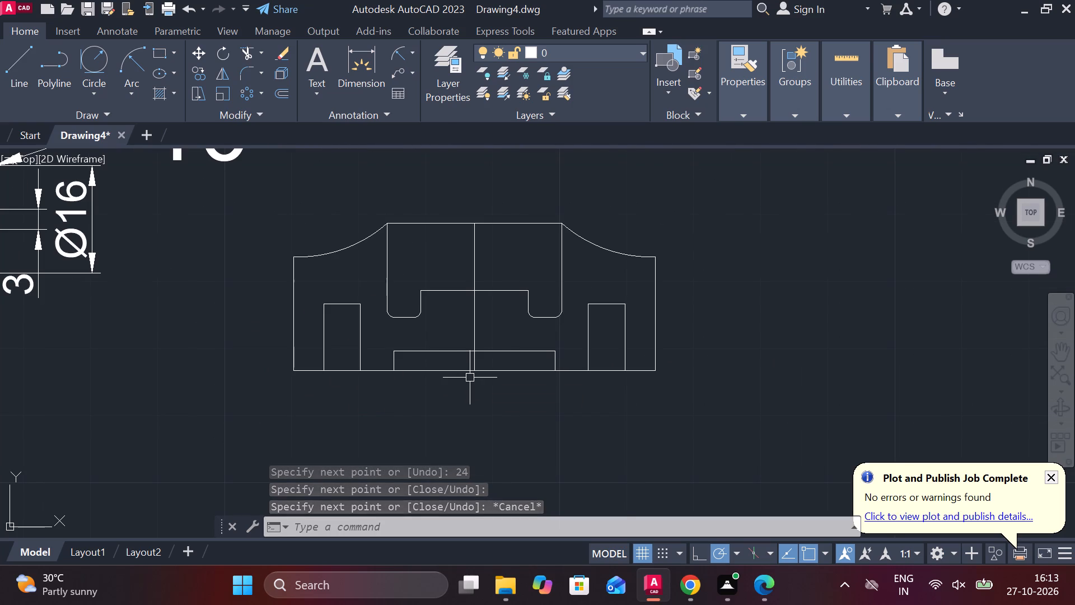
middle_drag(569, 354, 537, 350)
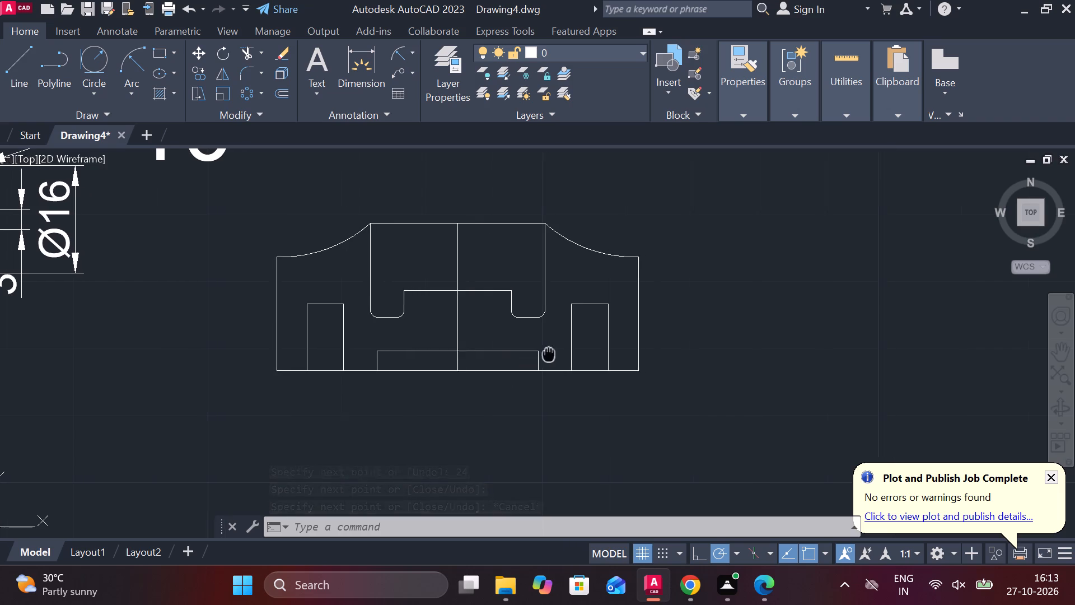
middle_drag(537, 350, 498, 295)
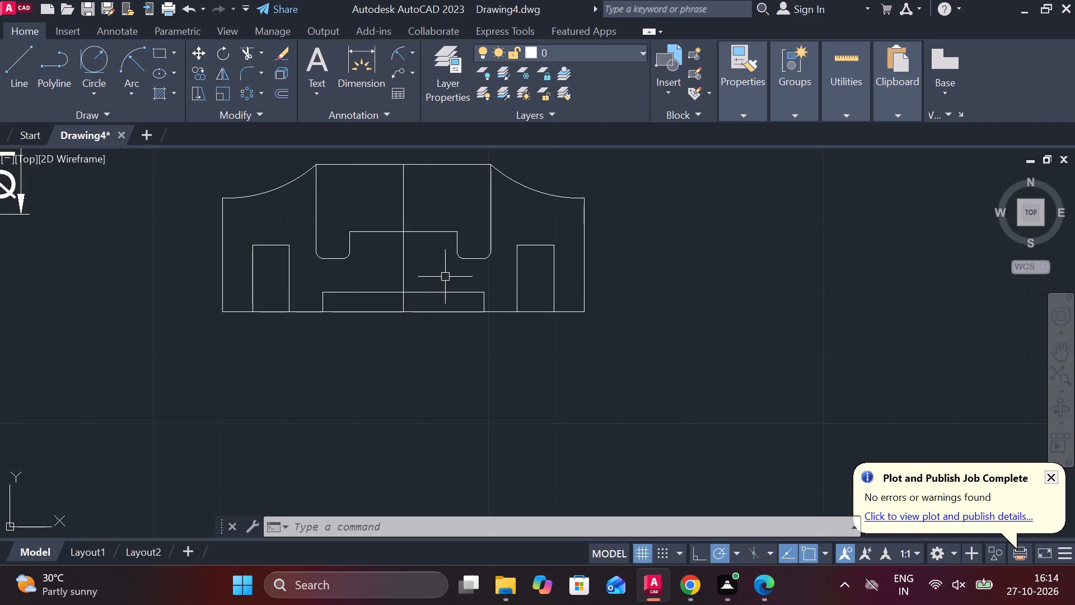
key(l)
key(Return)
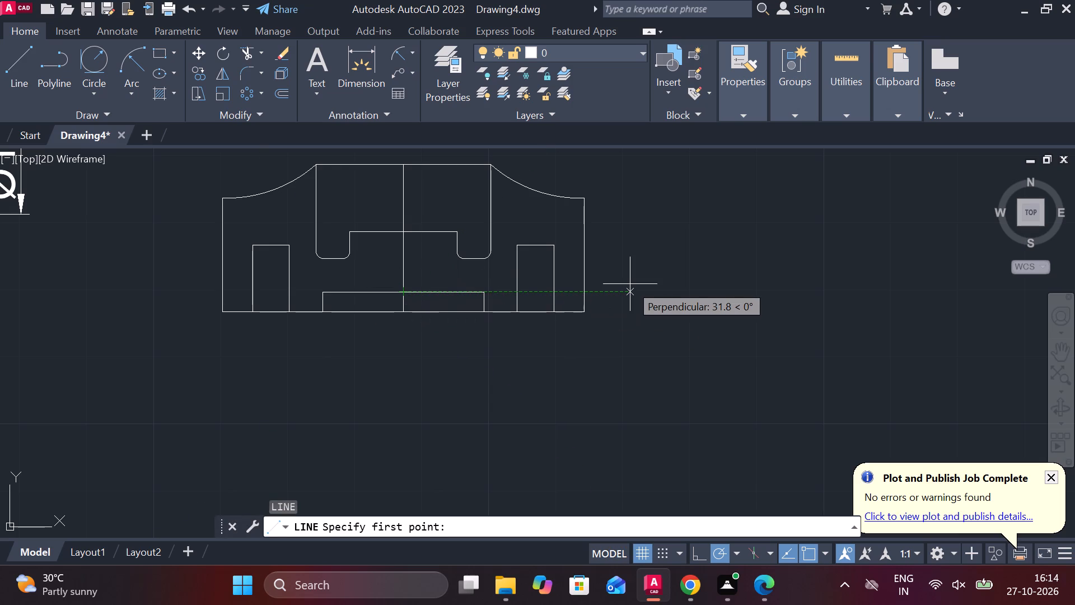
text(5)
key(space)
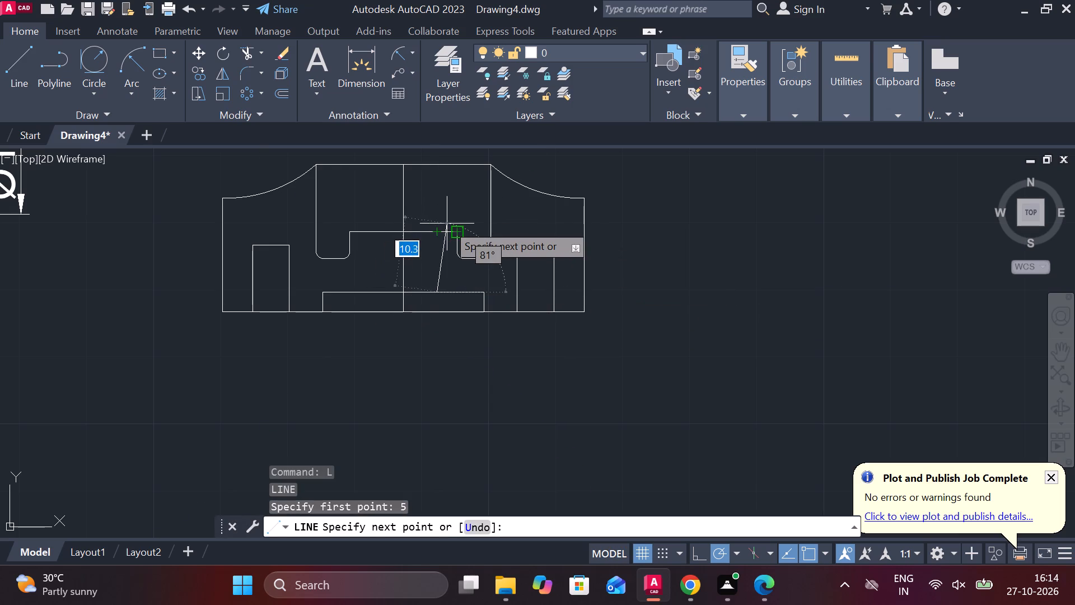
click(436, 231)
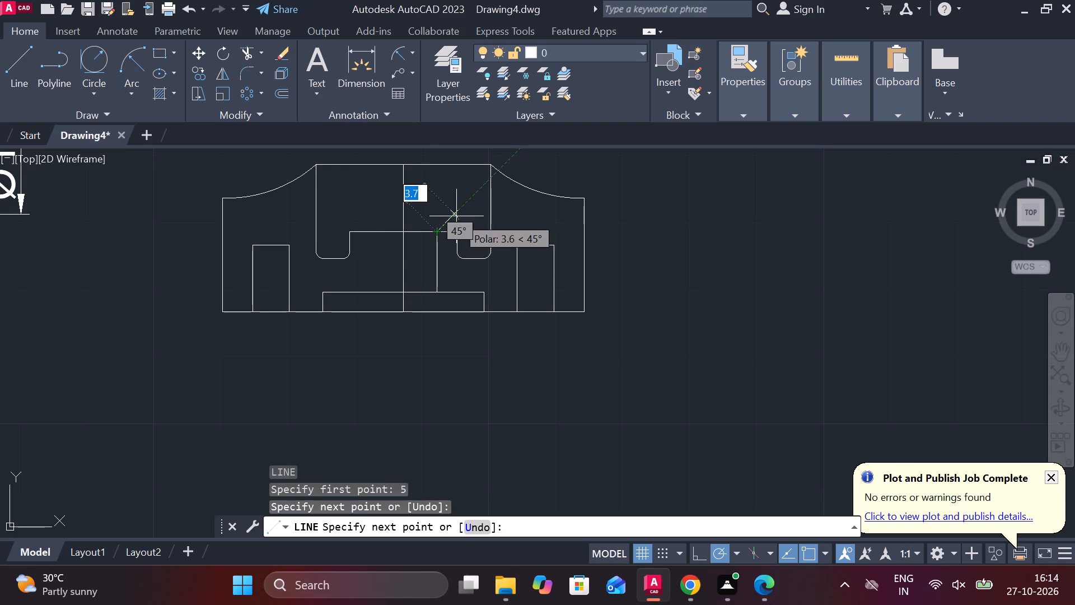
key(Escape)
Offset the new vertical line 10 mm across to the other side of the centre line.
click(434, 262)
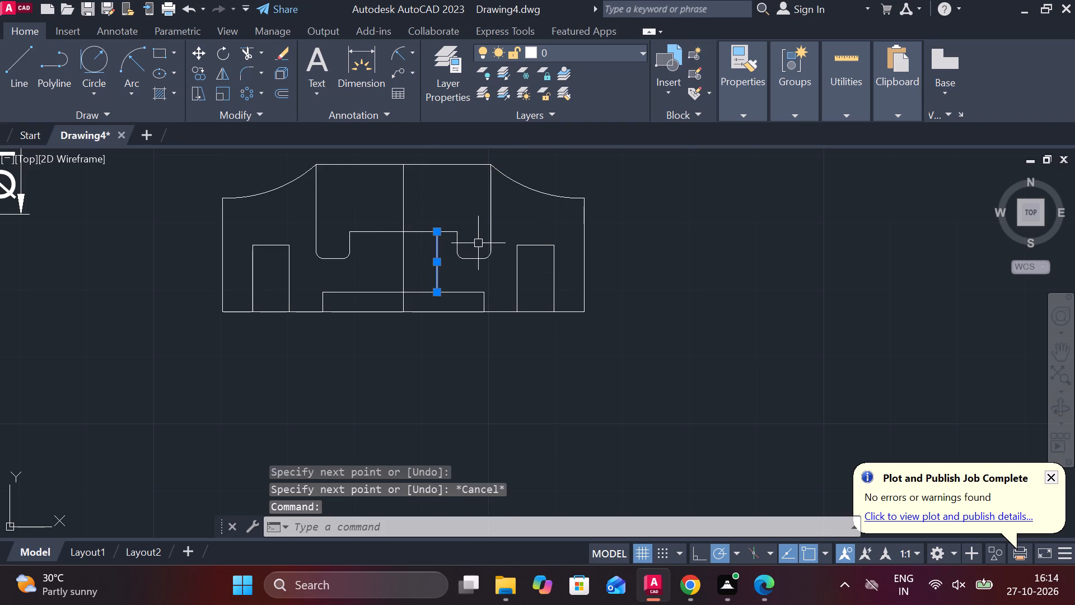
key(o)
key(Return)
key(Return)
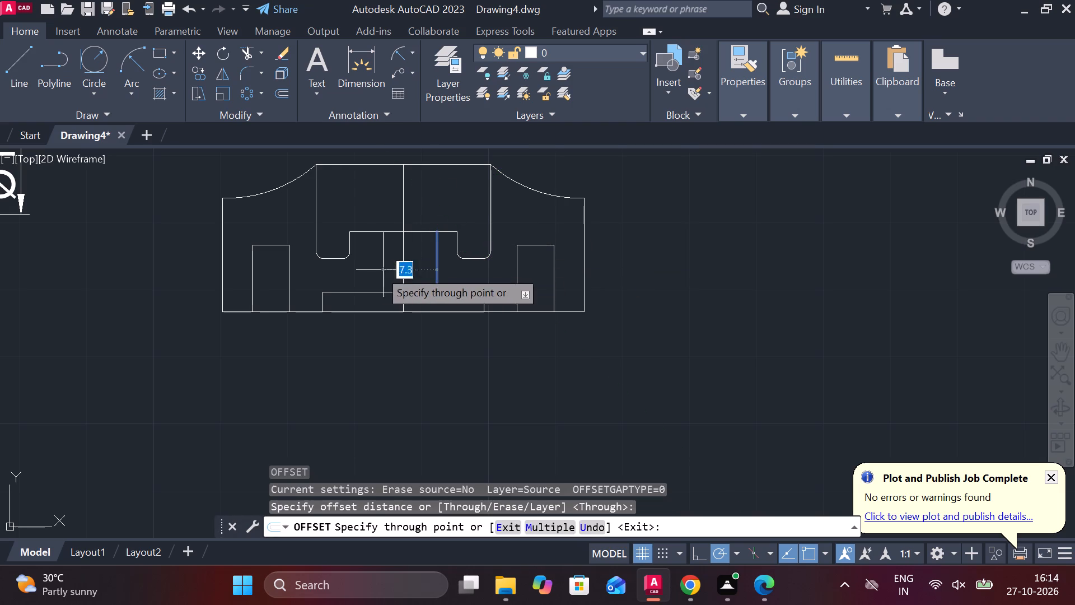
key(1)
key(0)
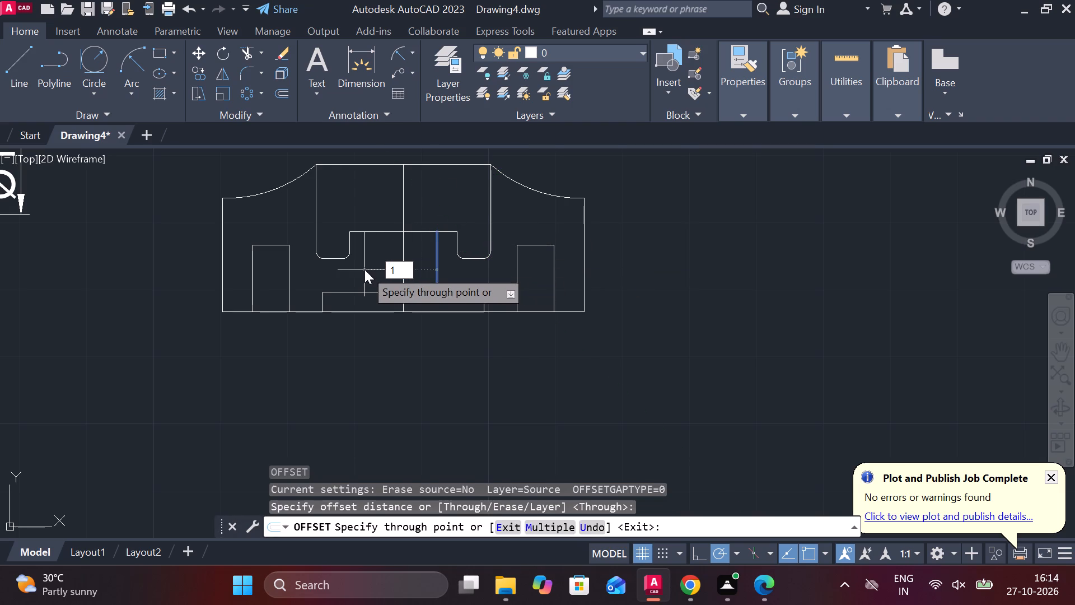
key(Return)
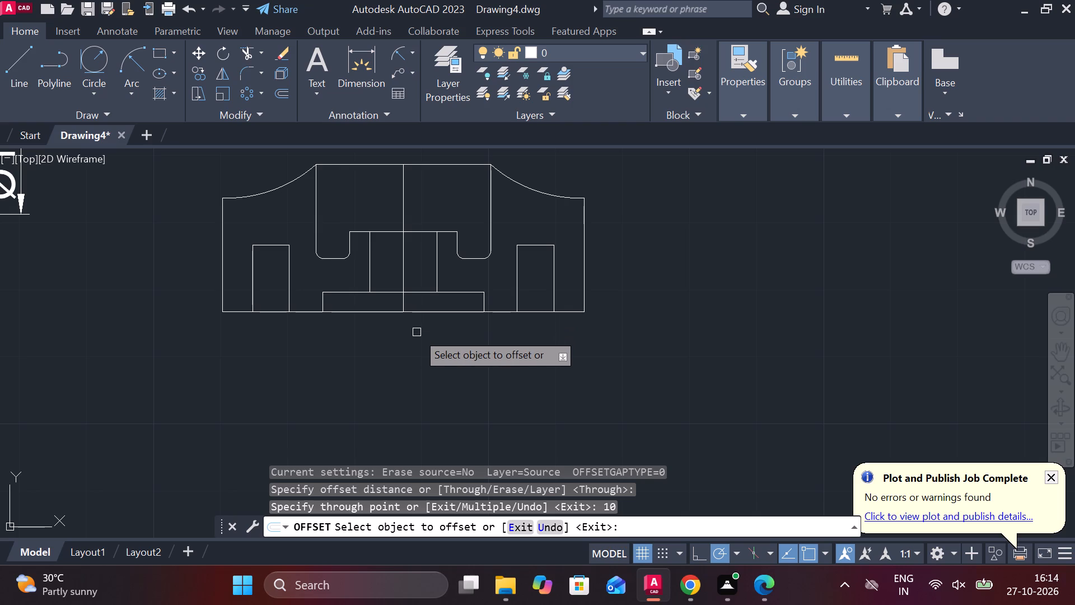
key(Escape)
Draw crossed diagonals in both halves of the rectangle between the two vertical lines, meeting at the centre line.
click(29, 55)
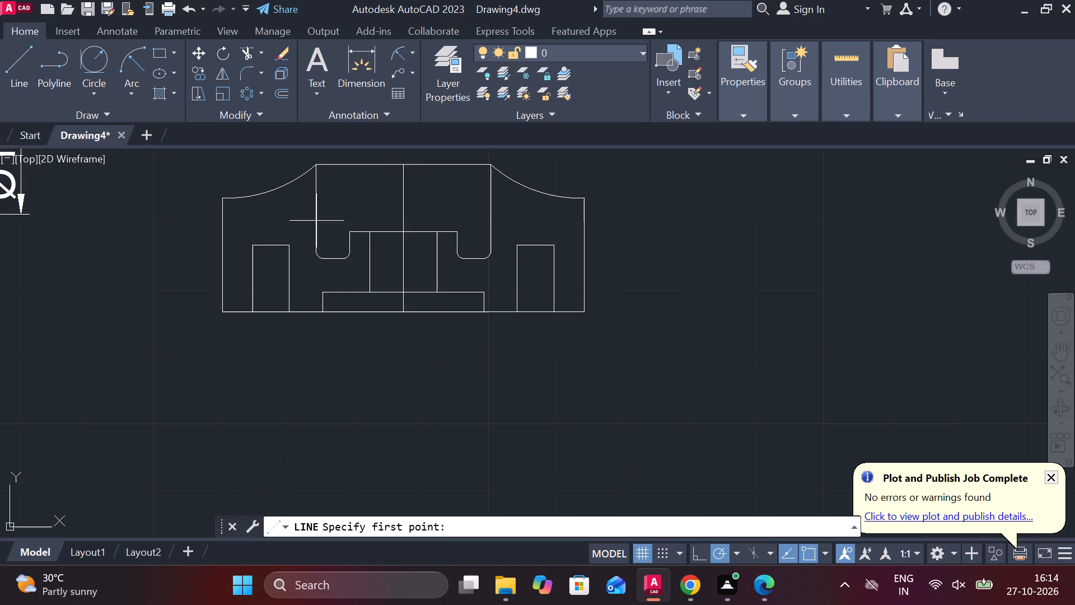
click(372, 235)
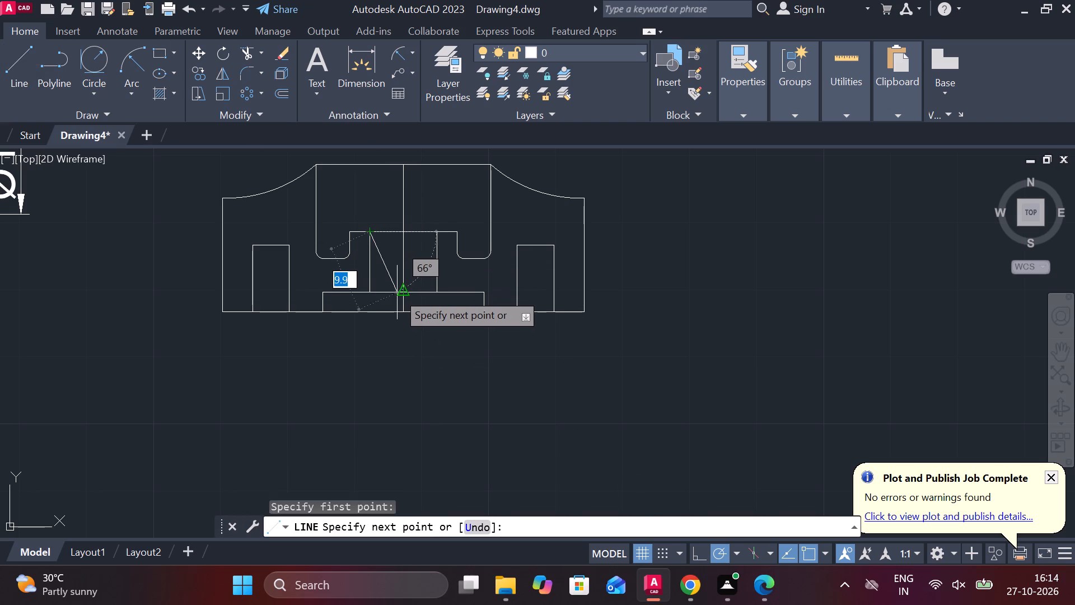
click(400, 292)
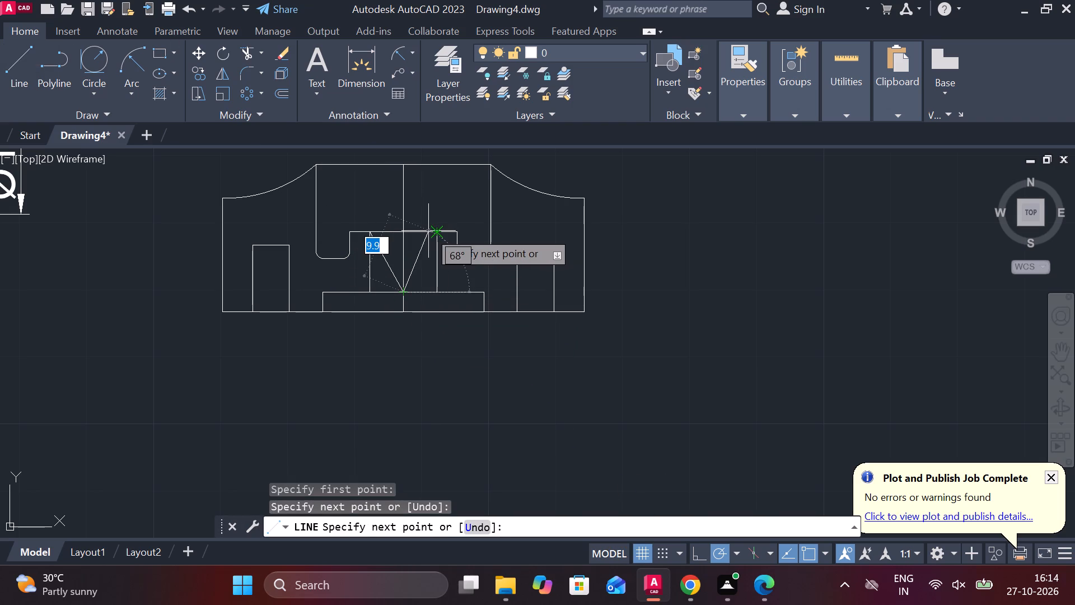
click(434, 231)
key(Escape)
key(space)
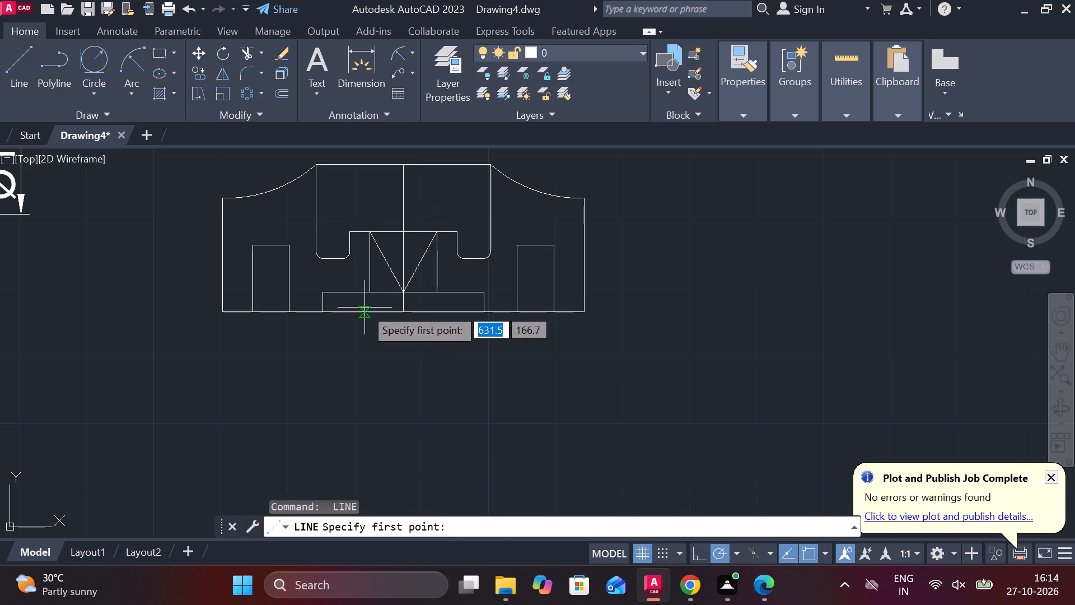
click(371, 294)
click(404, 230)
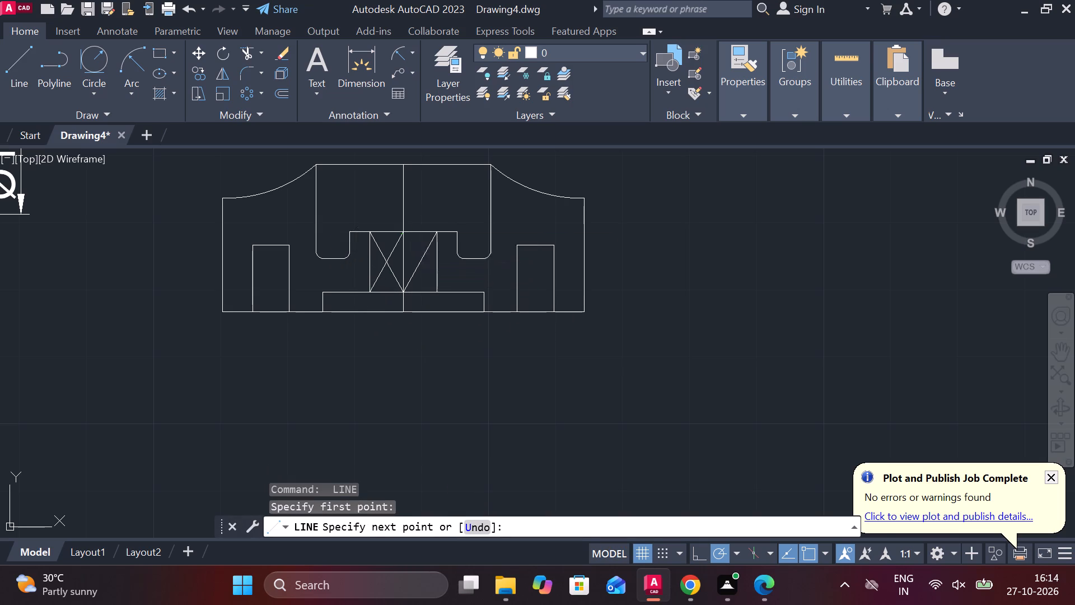
key(Escape)
key(space)
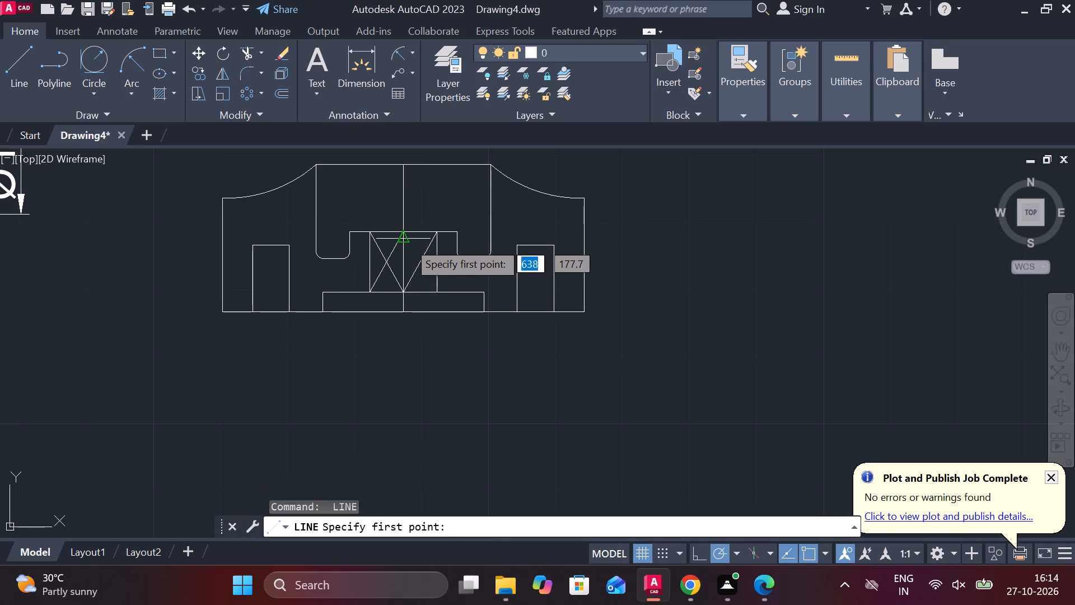
click(405, 232)
click(433, 288)
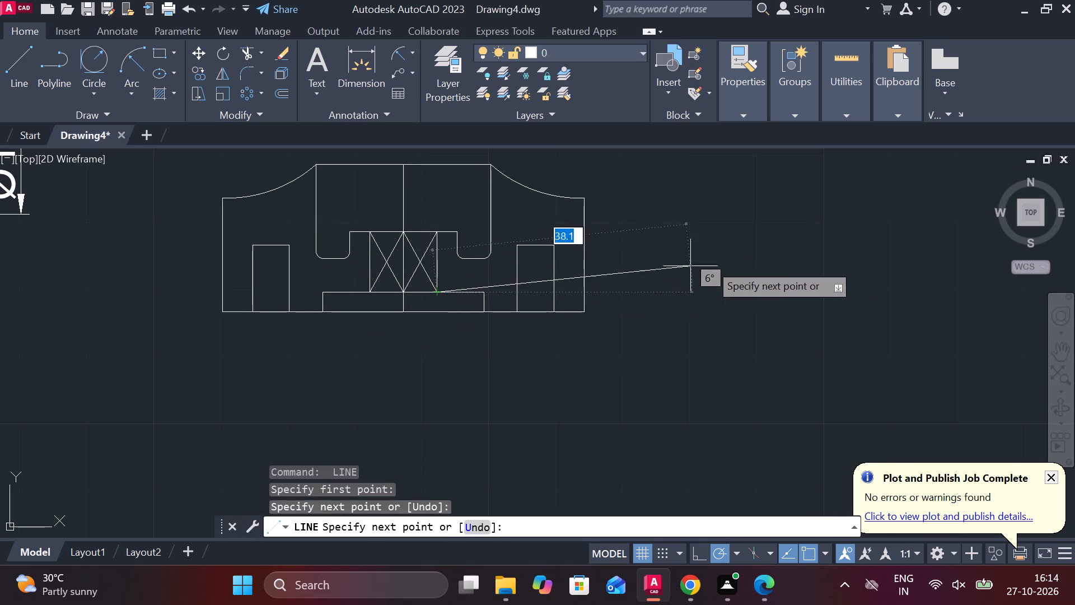
key(Escape)
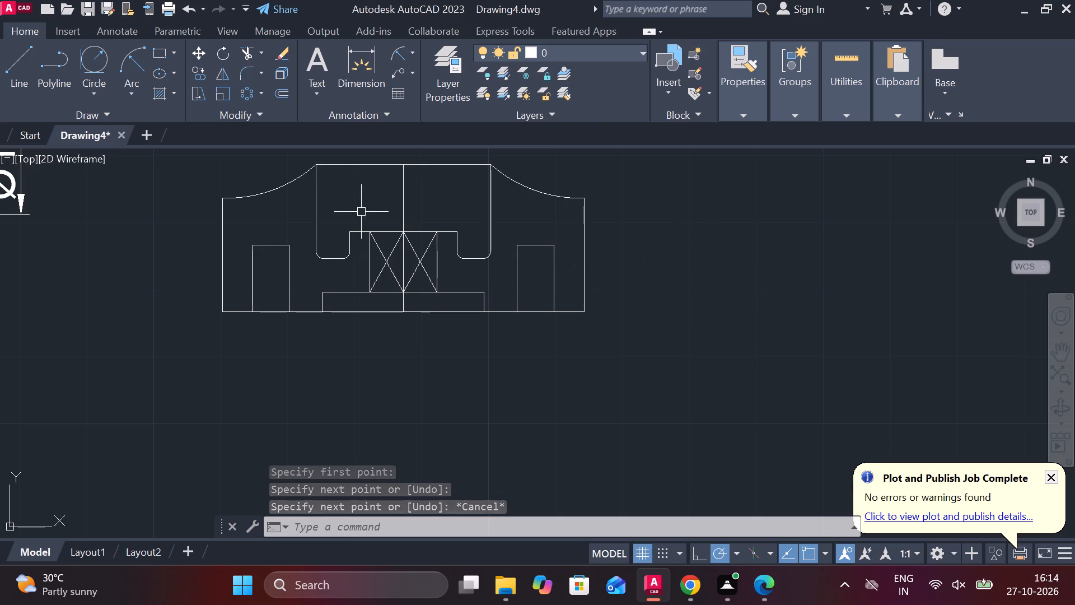
Stretch the centre line's lower end below the base and its upper end above the top edge of the view.
click(403, 201)
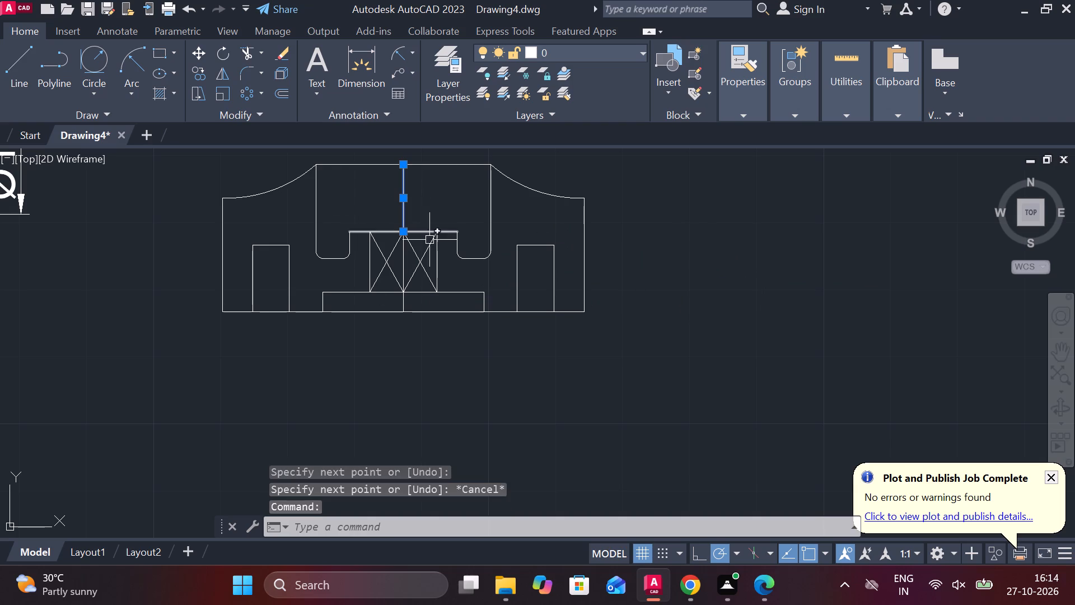
click(403, 301)
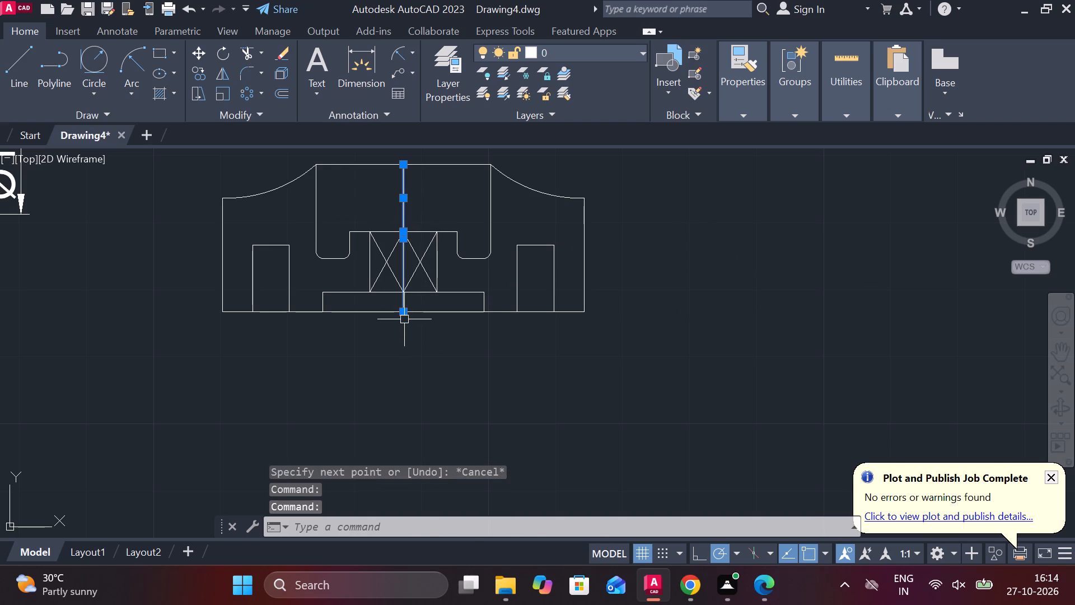
click(403, 315)
click(404, 344)
middle_drag(413, 187, 389, 277)
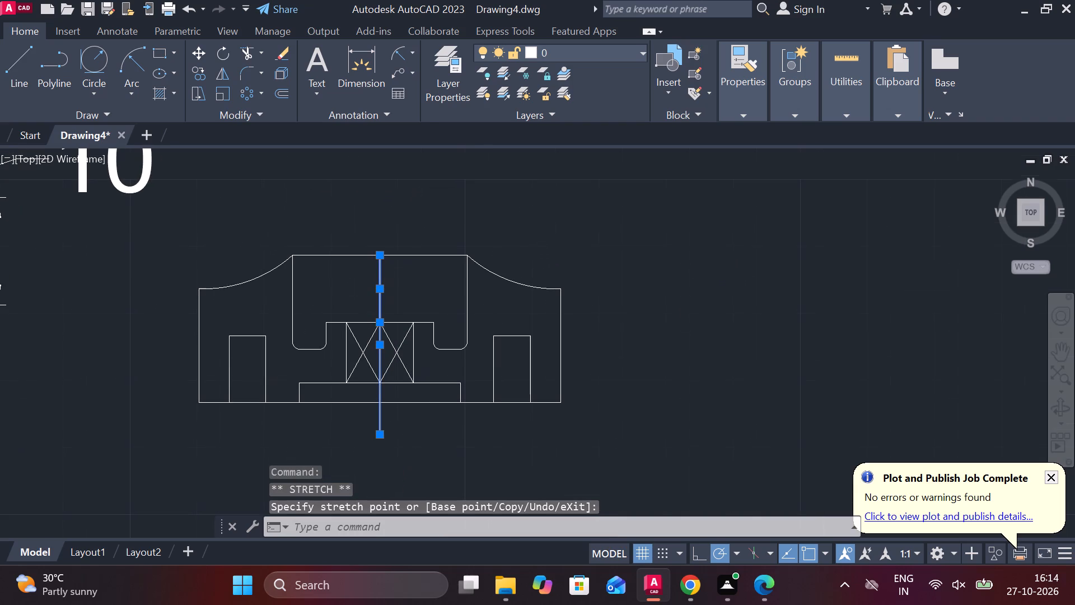
click(379, 259)
click(382, 220)
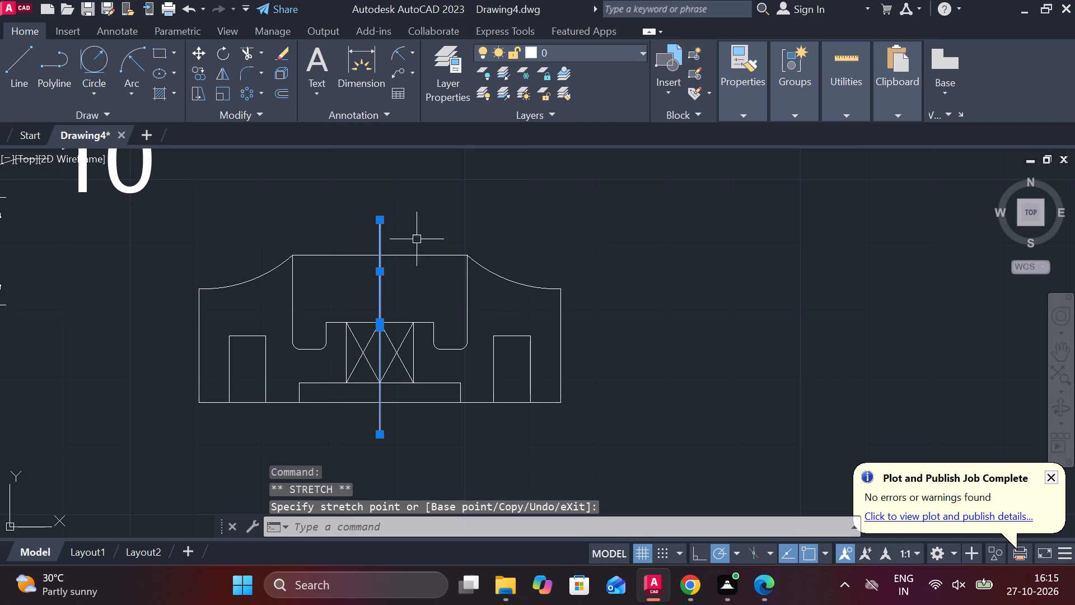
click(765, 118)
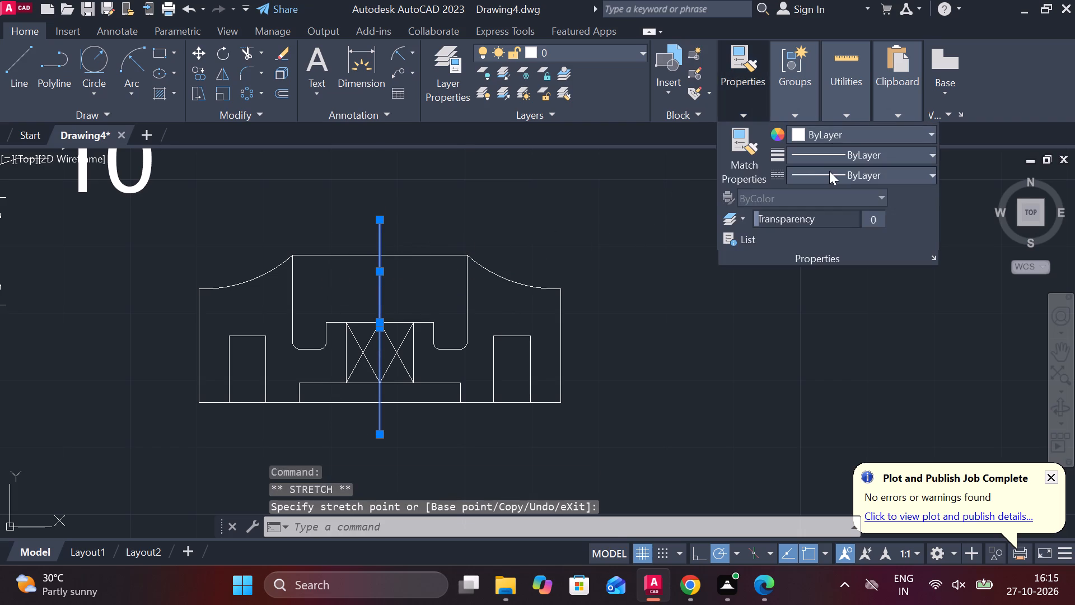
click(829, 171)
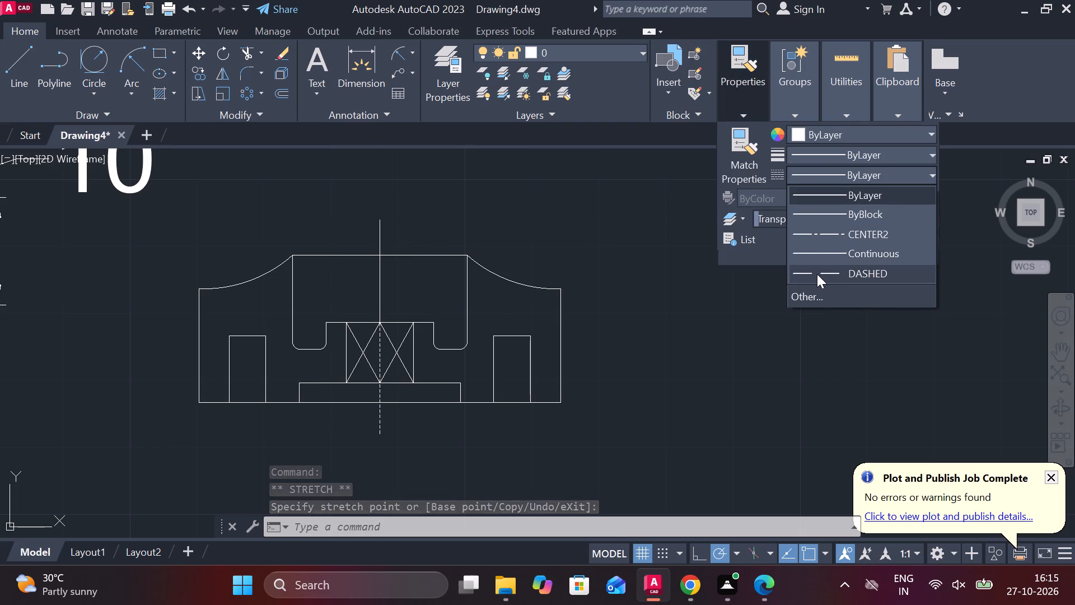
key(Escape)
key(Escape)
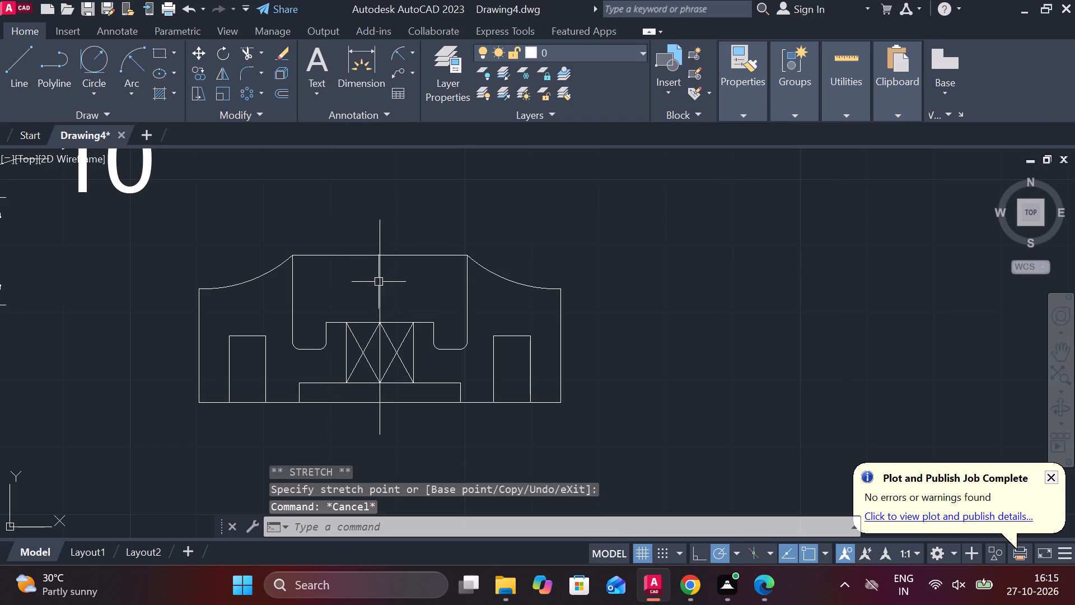
Erase the short overlapping segment on the upper part of the centre line.
click(377, 282)
text(E)
key(space)
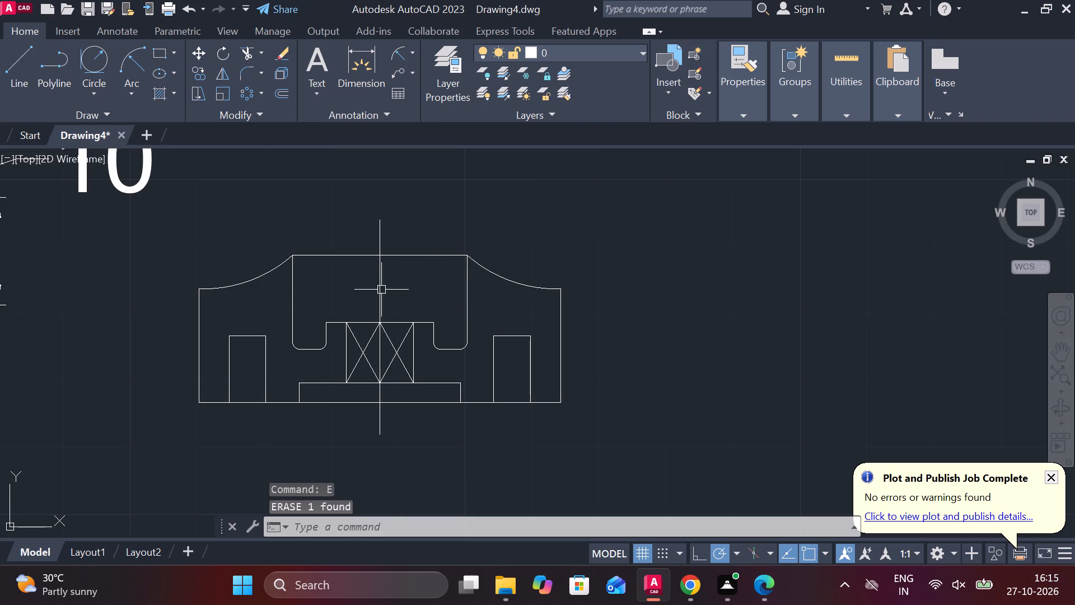
Change the vertical centre line's linetype to CENTER2.
click(380, 285)
click(746, 107)
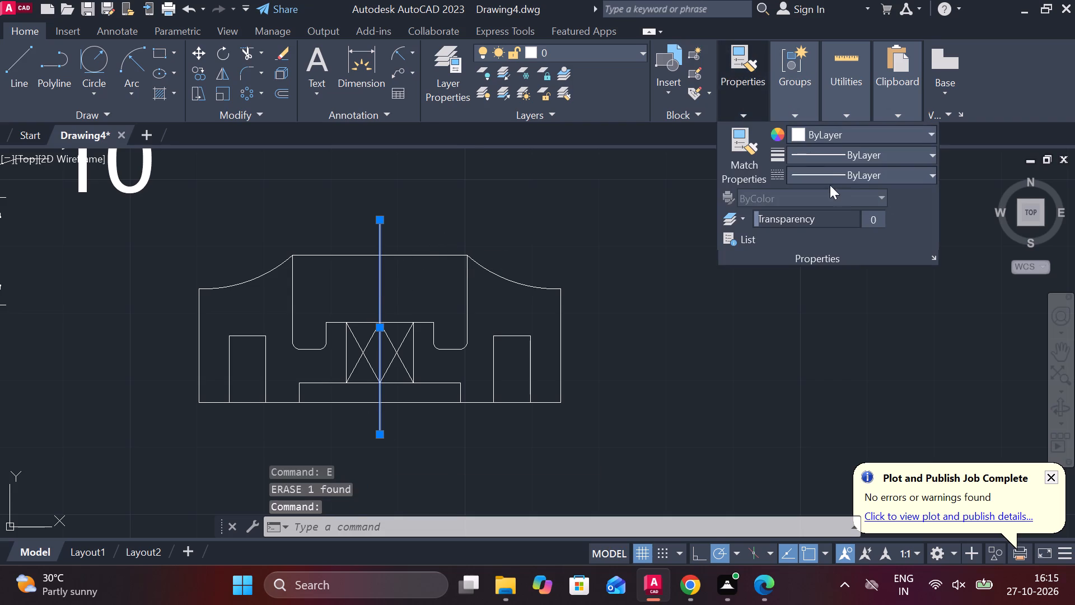
double_click(854, 178)
click(840, 170)
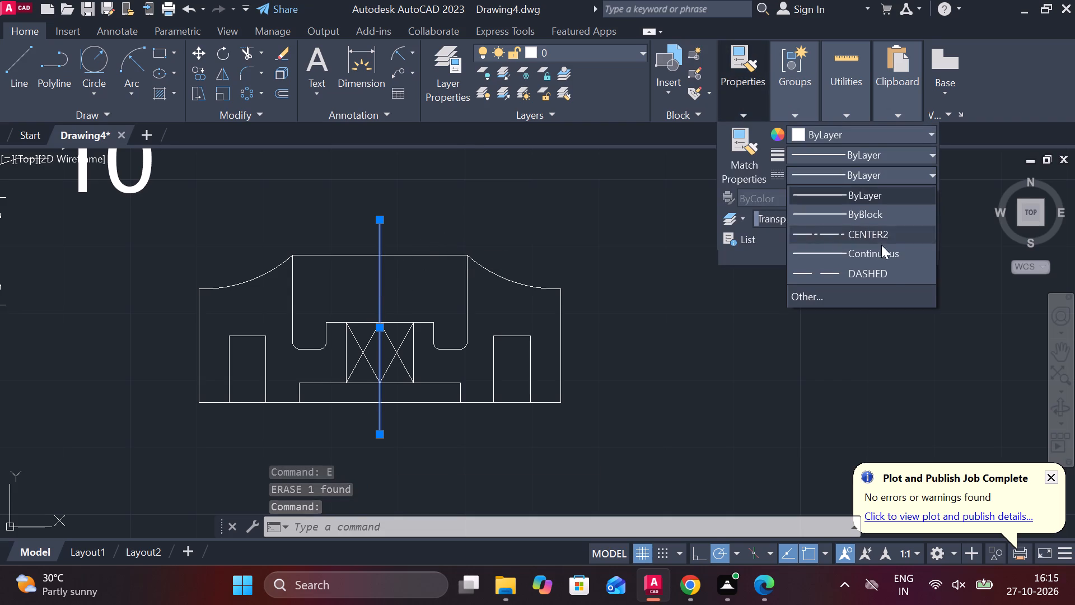
click(831, 231)
key(Escape)
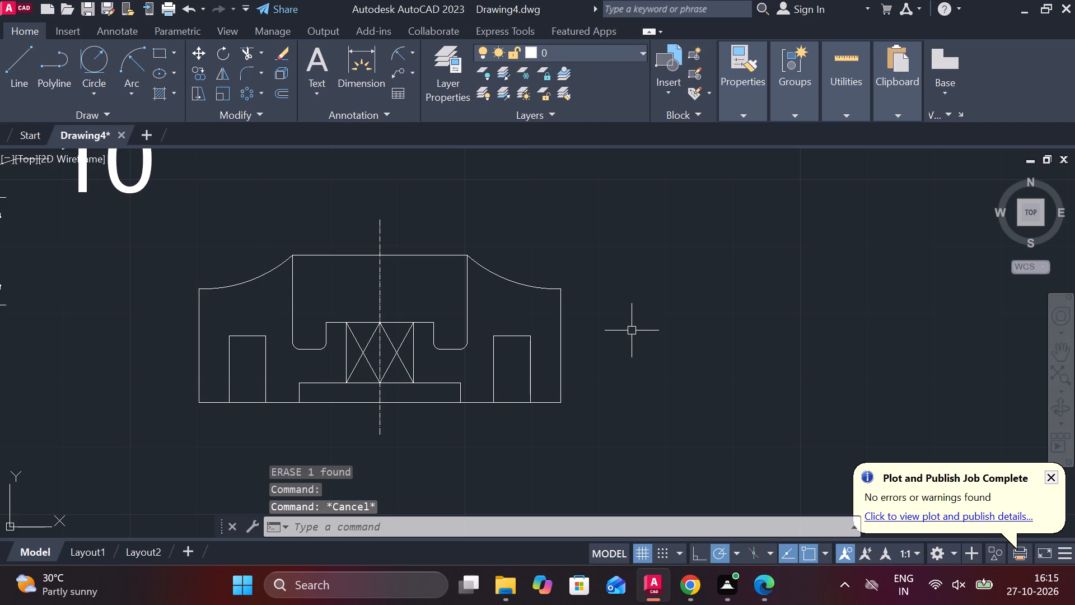
Hatch the left and right cut areas of the sectioned view with ANSI31 at angle 90 and scale 0.6.
scroll(631, 331, down, 1)
middle_drag(617, 328, 588, 325)
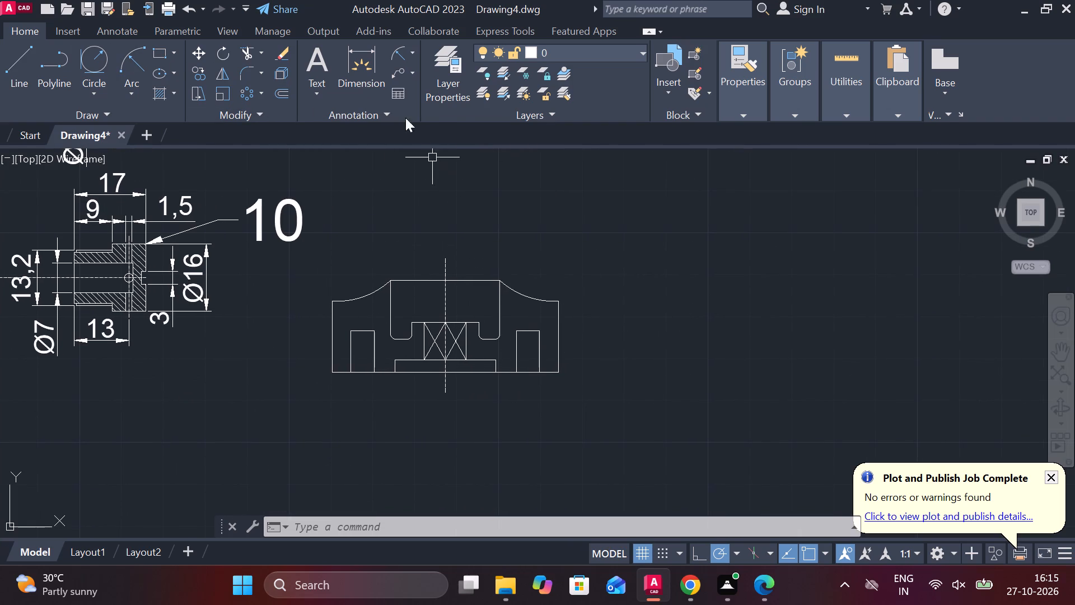
click(165, 95)
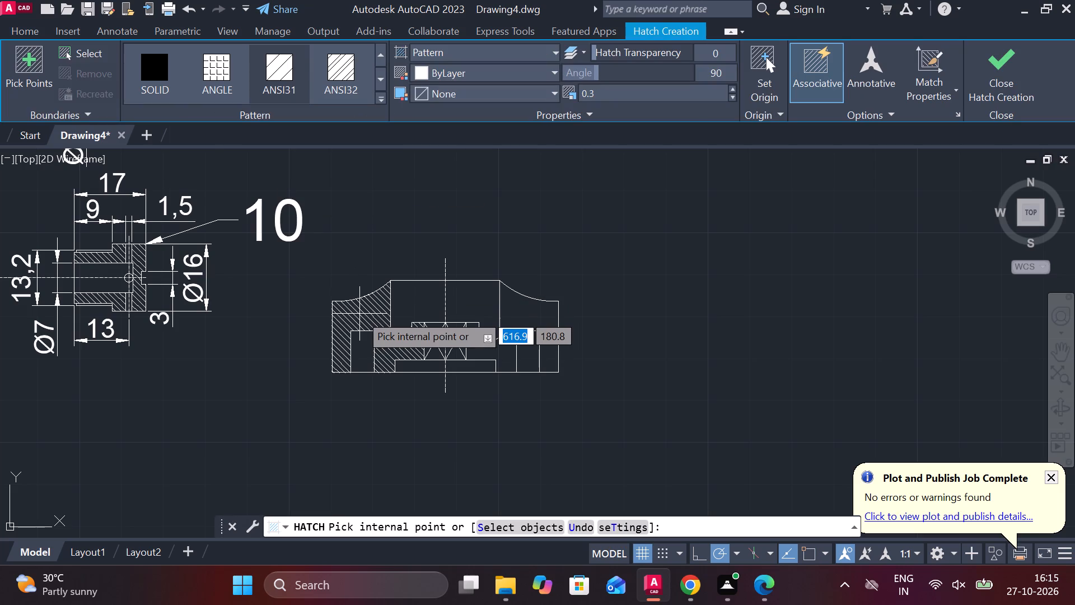
drag(719, 73, 683, 76)
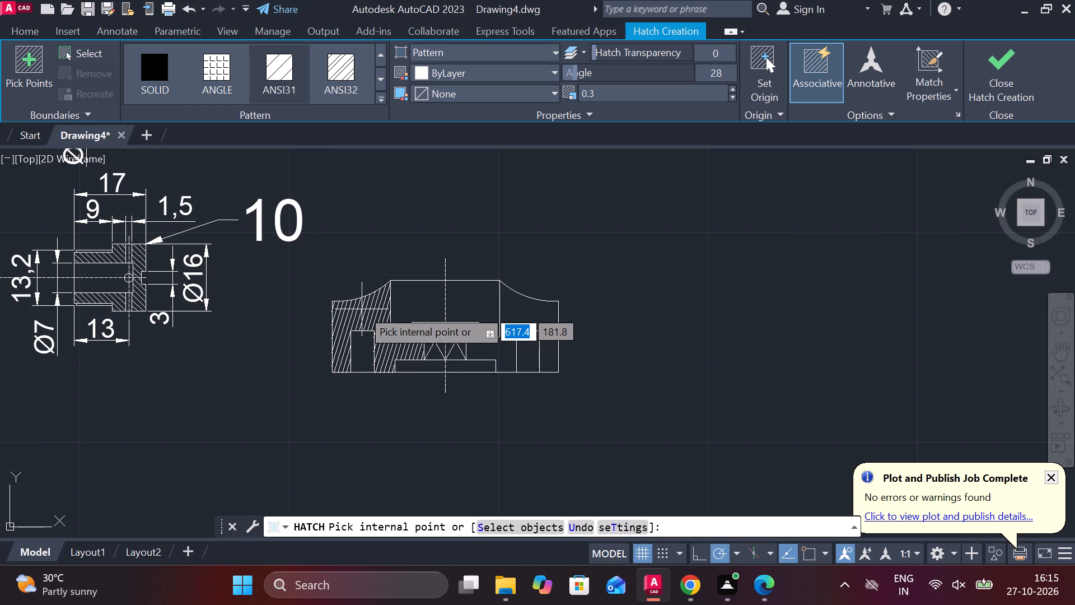
drag(727, 71, 721, 68)
click(698, 61)
double_click(723, 80)
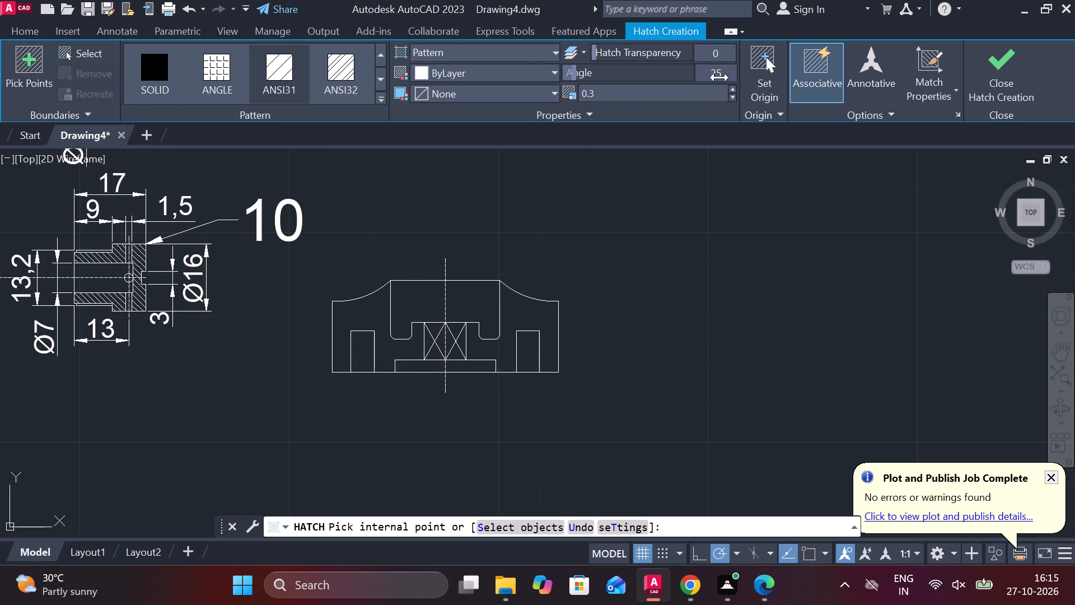
drag(719, 77, 700, 69)
click(697, 68)
click(725, 71)
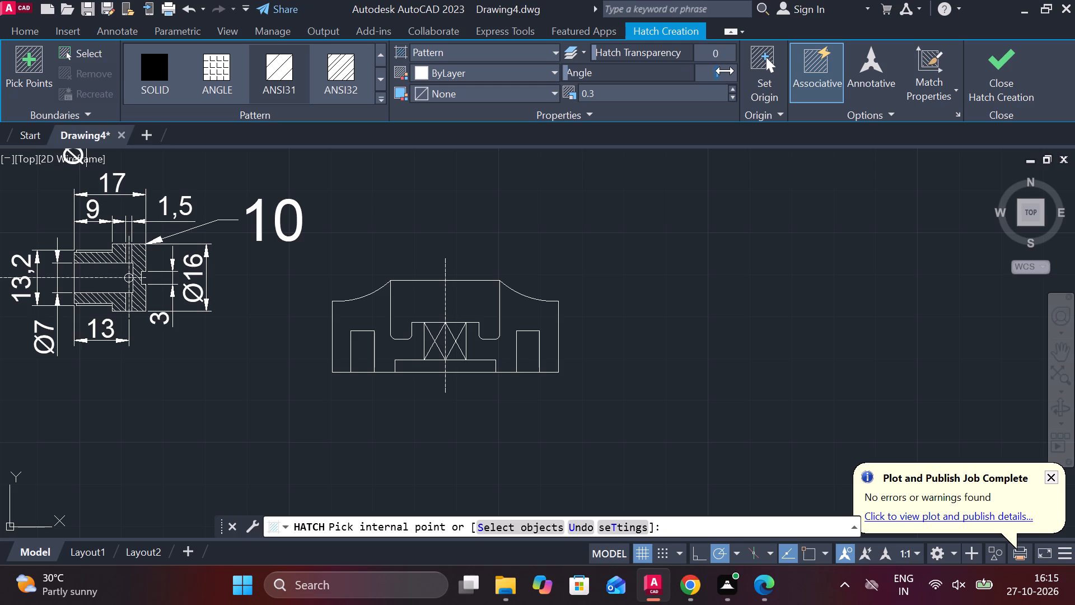
text(90)
key(Return)
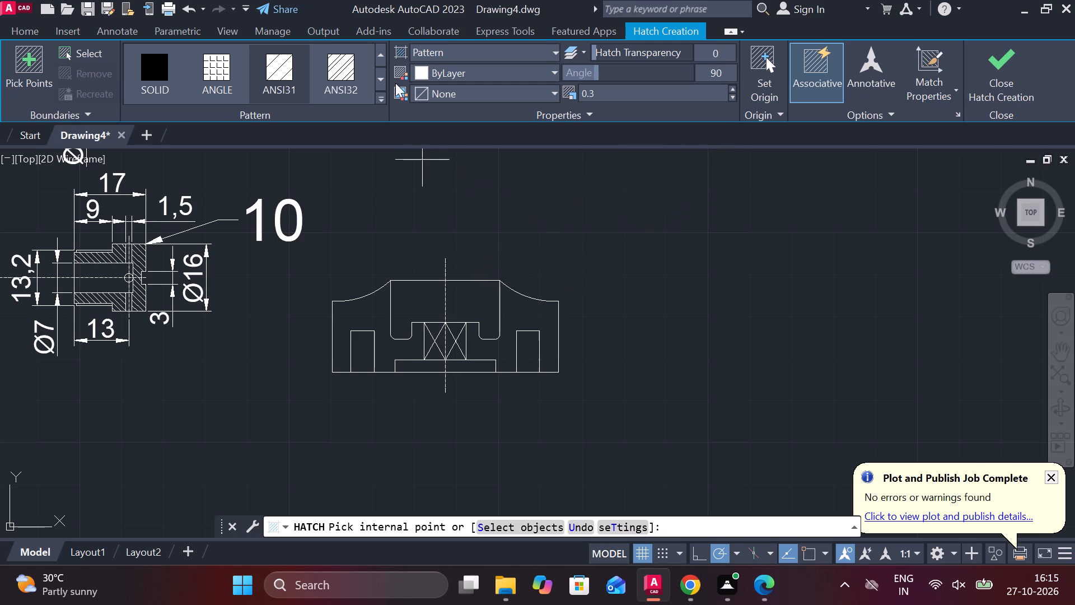
click(277, 57)
drag(634, 99, 612, 97)
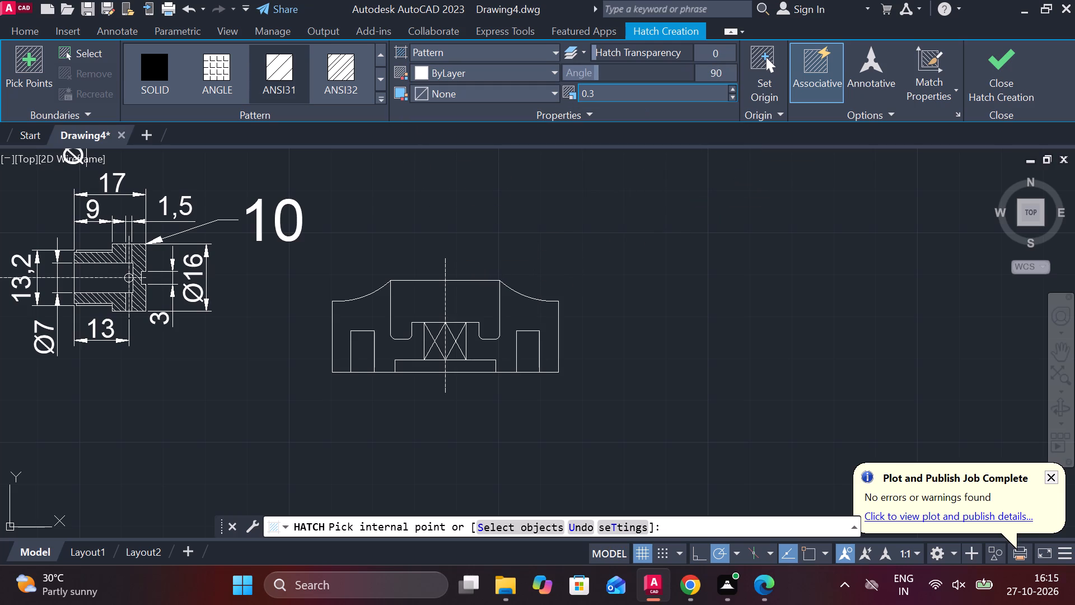
drag(612, 97, 582, 92)
key(6)
key(BackSpace)
text(.6)
key(Return)
click(390, 309)
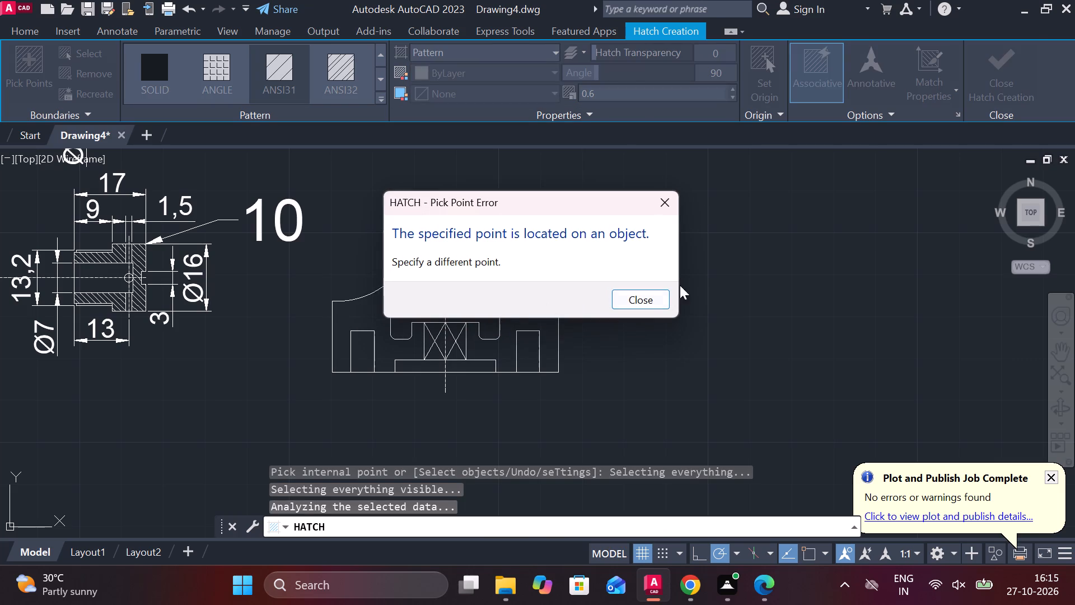
click(667, 200)
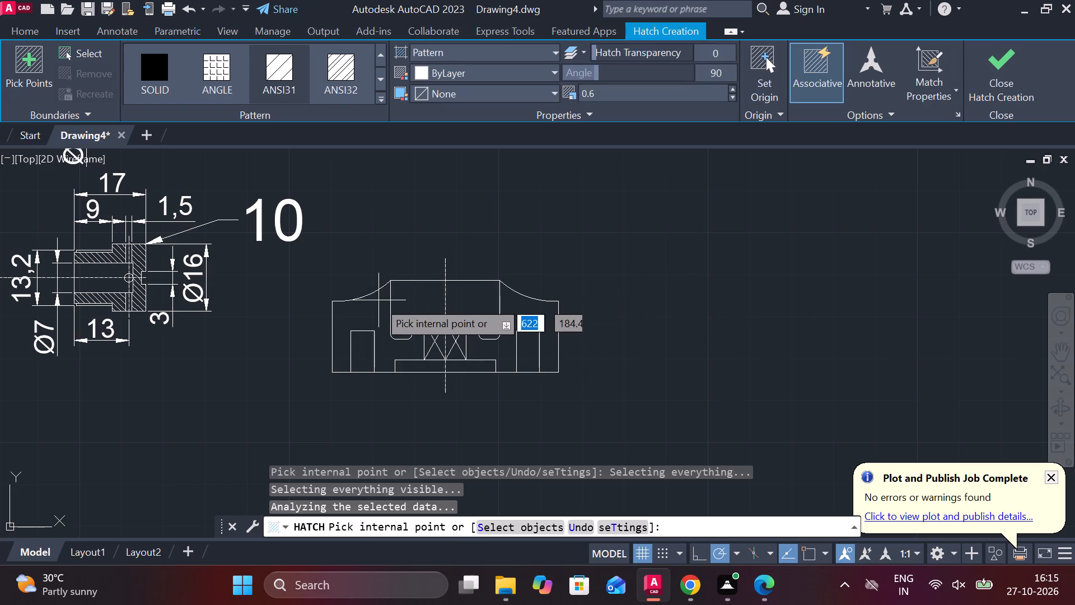
click(358, 306)
click(523, 318)
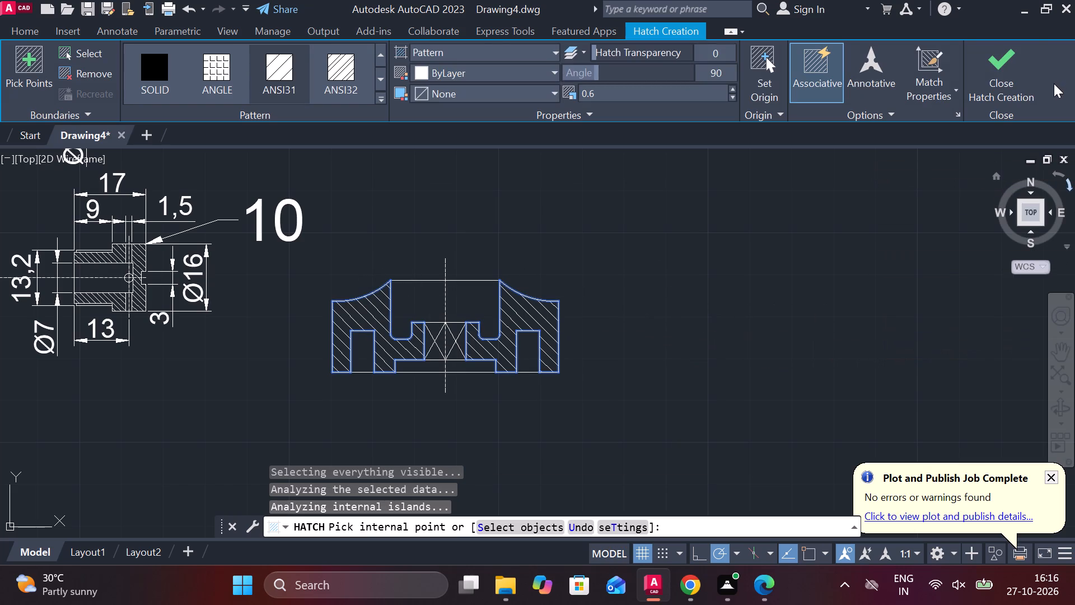
click(999, 82)
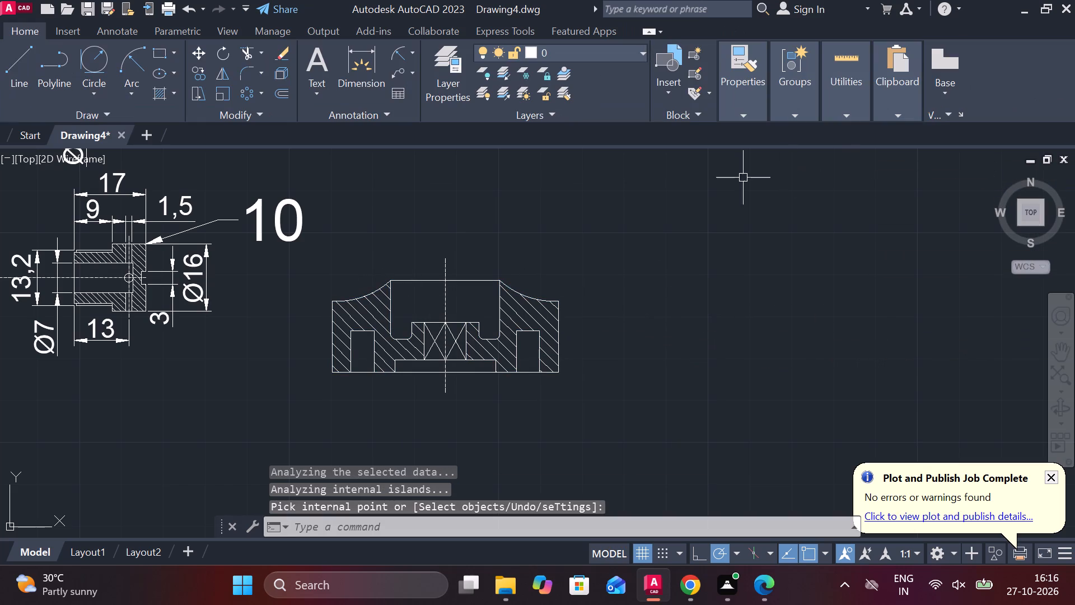
Copy the whole hatched sectioned view to the separate, mostly undimensioned set of views, placing it left of the slotted shaft.
middle_drag(625, 275, 791, 258)
scroll(766, 292, down, 1)
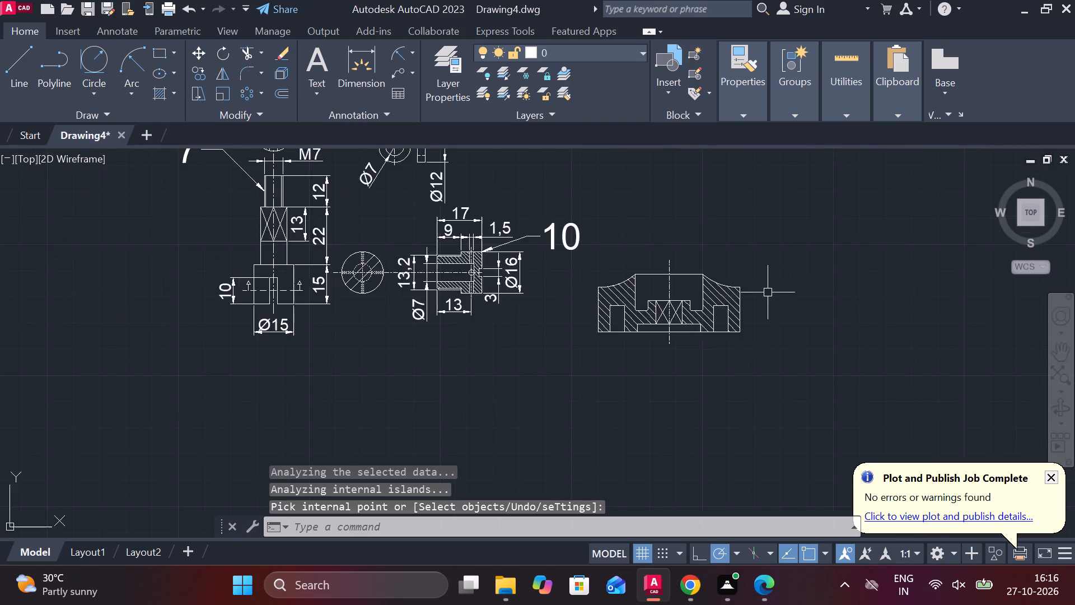
scroll(776, 292, down, 2)
scroll(680, 292, up, 2)
scroll(518, 321, down, 2)
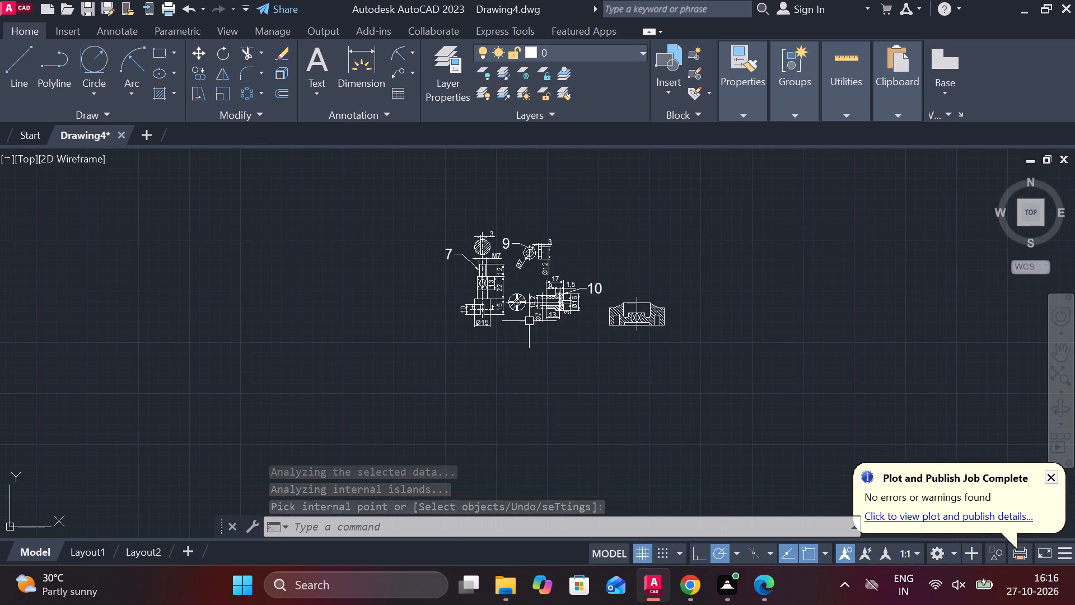
middle_drag(504, 364, 667, 415)
scroll(439, 343, down, 2)
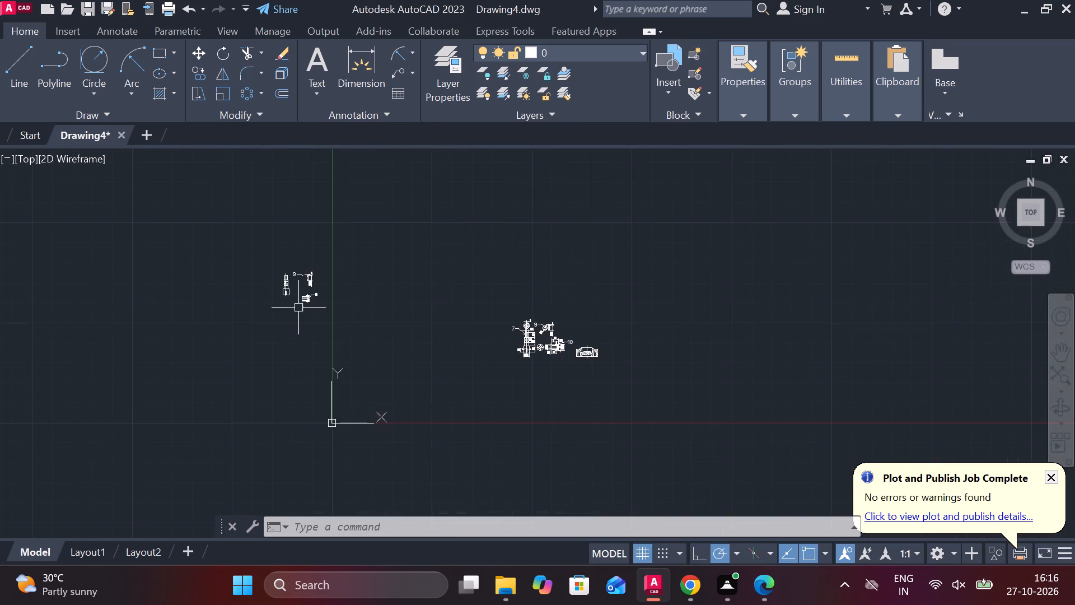
scroll(298, 304, up, 4)
scroll(304, 279, down, 3)
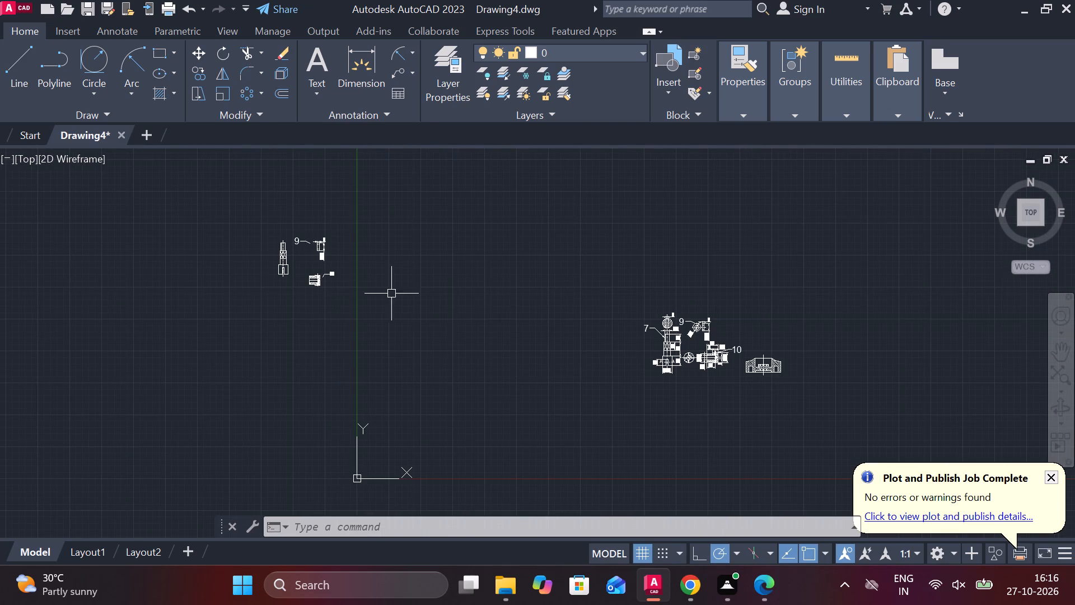
scroll(679, 393, up, 3)
middle_drag(677, 370, 553, 387)
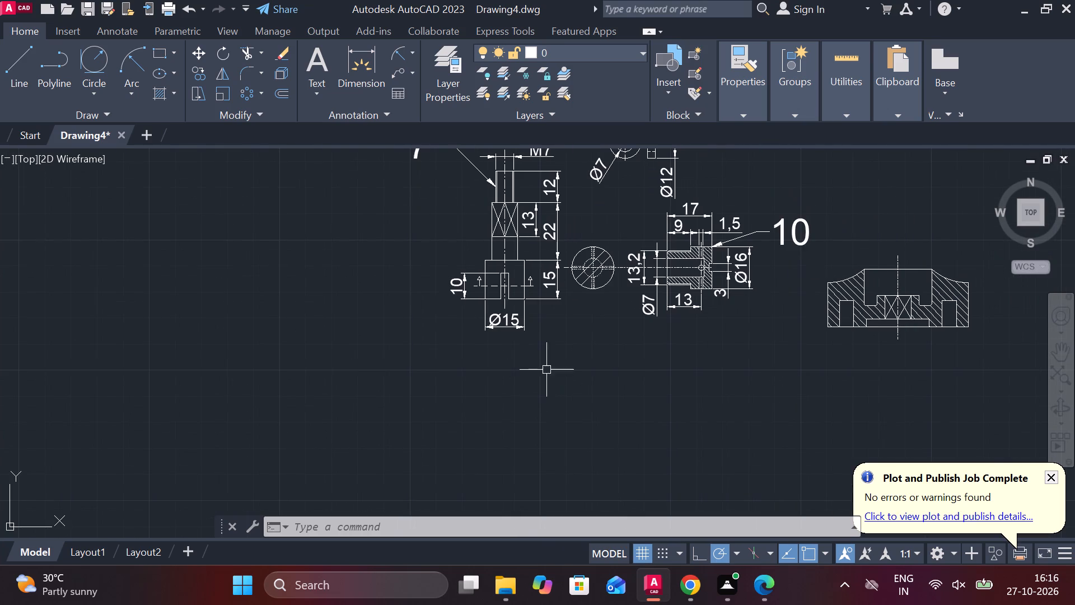
middle_drag(662, 336, 427, 331)
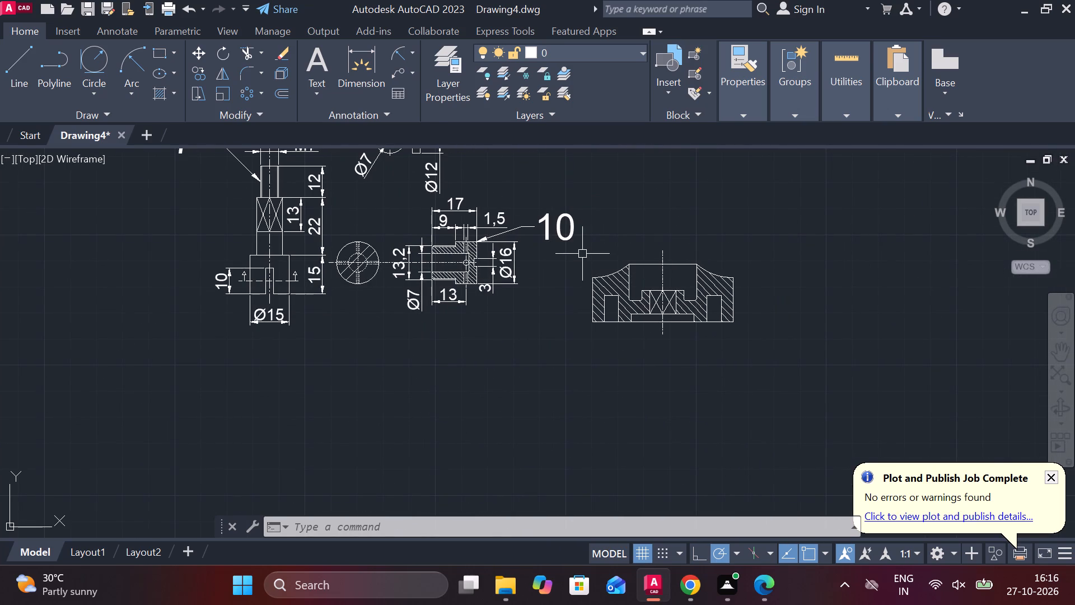
drag(810, 352, 746, 333)
click(557, 253)
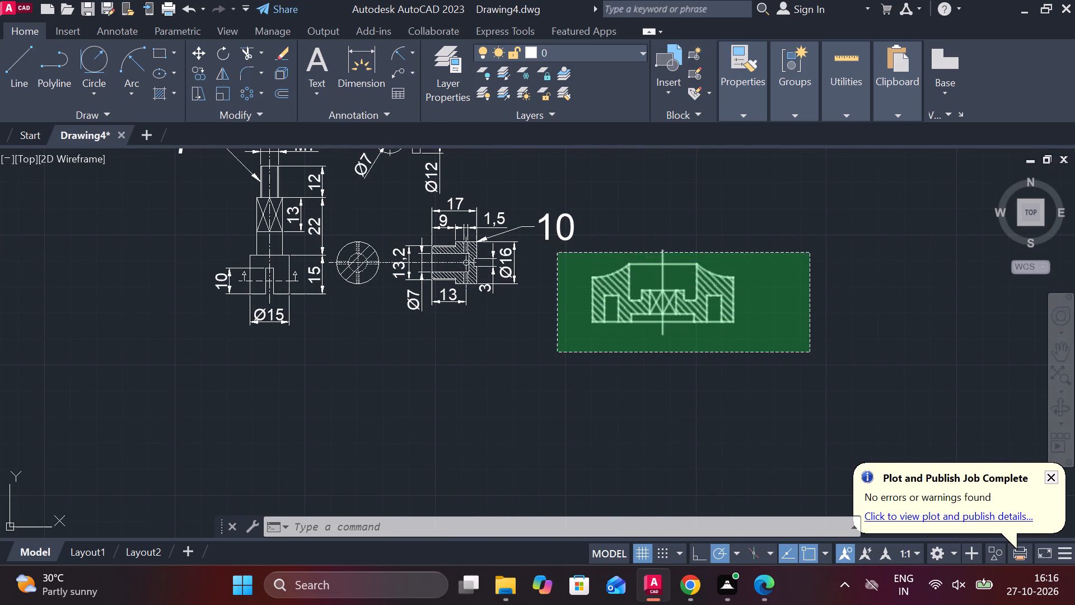
text(CO)
key(Return)
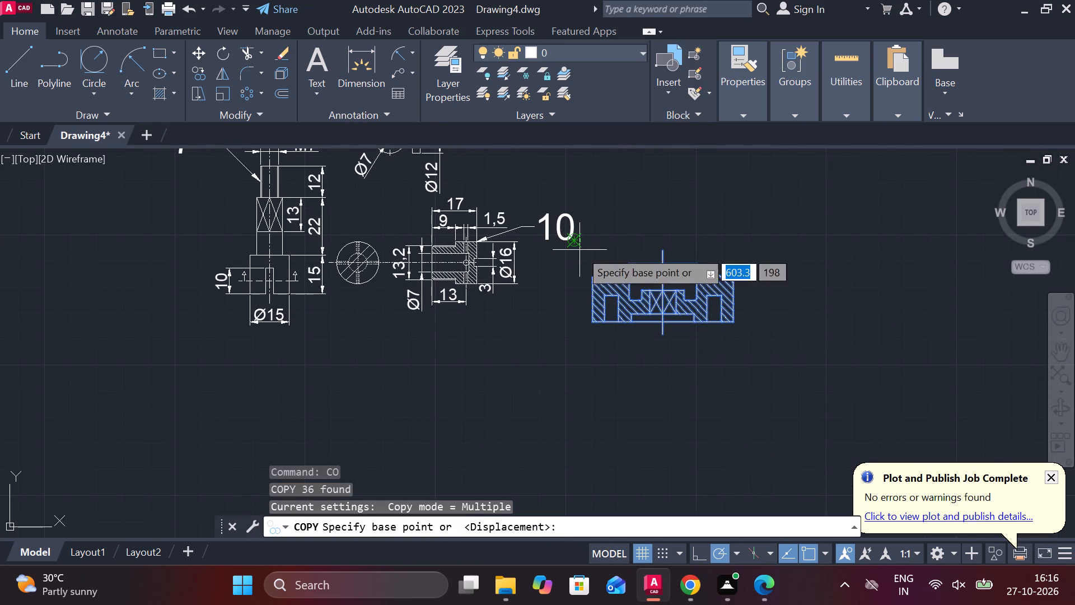
click(787, 299)
scroll(801, 299, down, 2)
scroll(480, 277, down, 2)
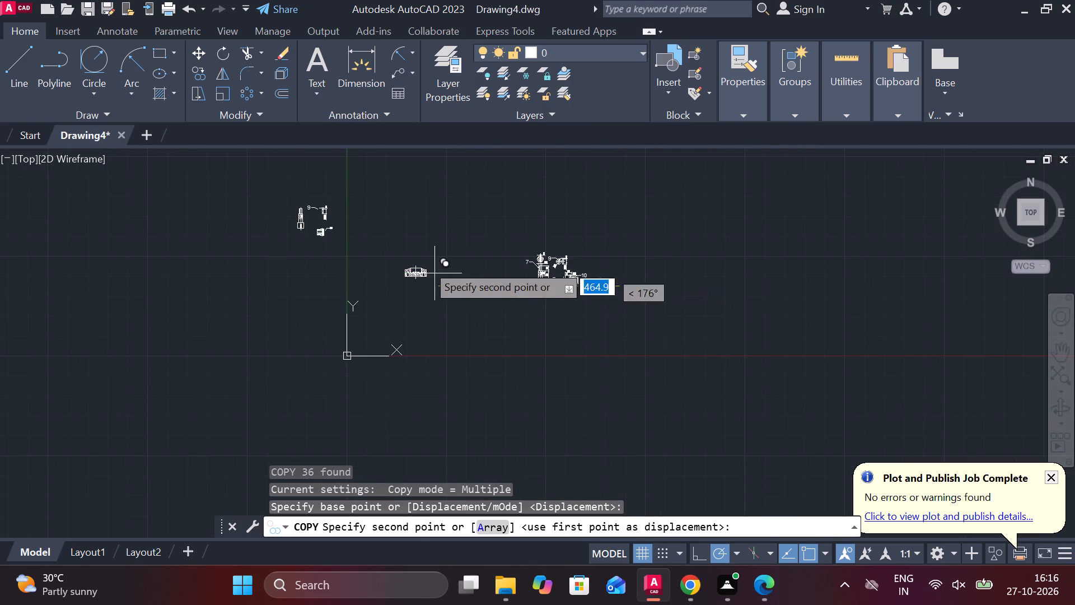
middle_drag(389, 235, 459, 257)
scroll(389, 239, up, 4)
middle_drag(368, 201, 383, 207)
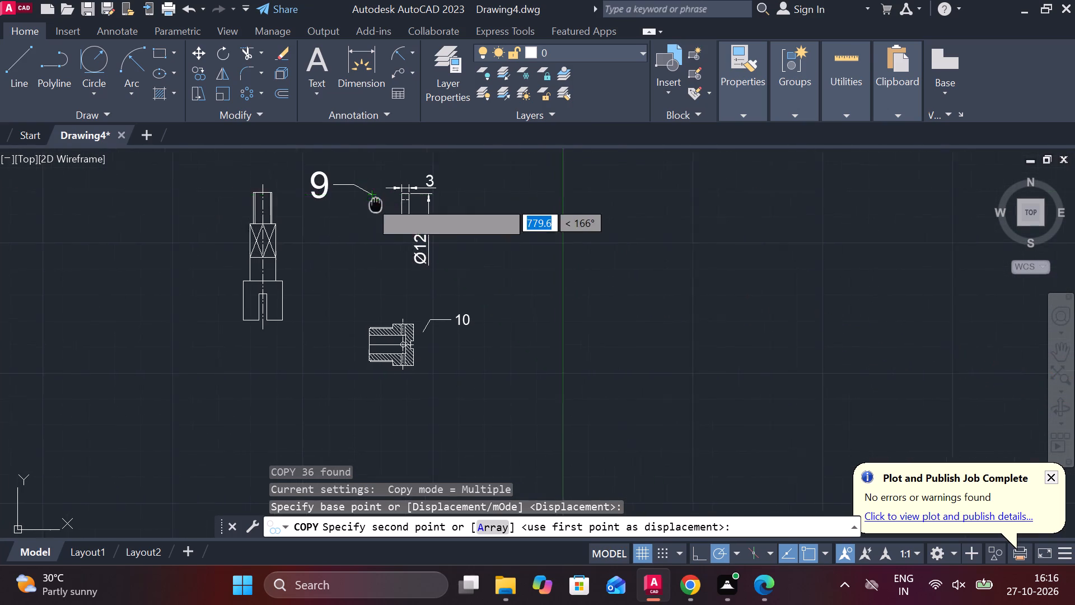
middle_drag(383, 207, 451, 244)
scroll(460, 248, up, 3)
scroll(497, 257, down, 2)
middle_drag(504, 257, 689, 246)
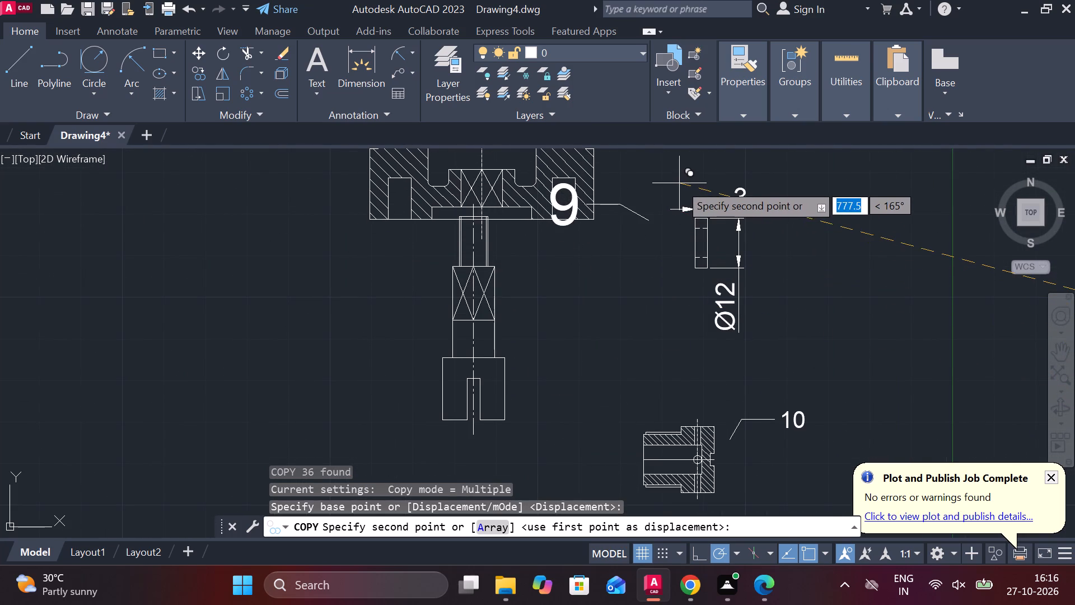
scroll(658, 221, down, 2)
click(581, 246)
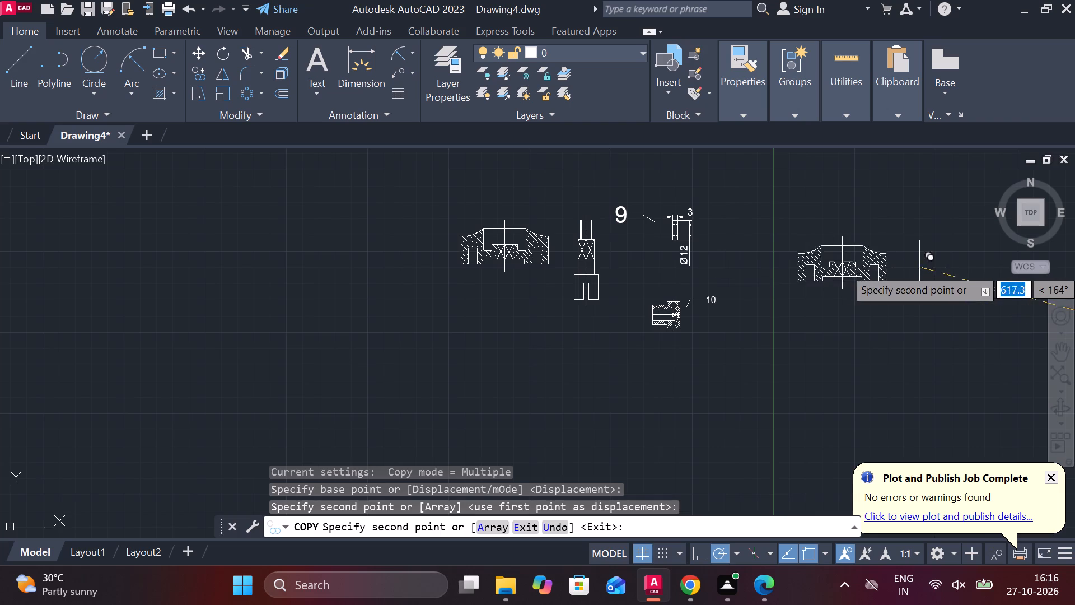
key(Escape)
Add a horizontal linear dimension for the original sectioned view's overall width, placed above the view.
scroll(929, 288, down, 2)
middle_drag(900, 288, 620, 299)
middle_drag(805, 344, 520, 277)
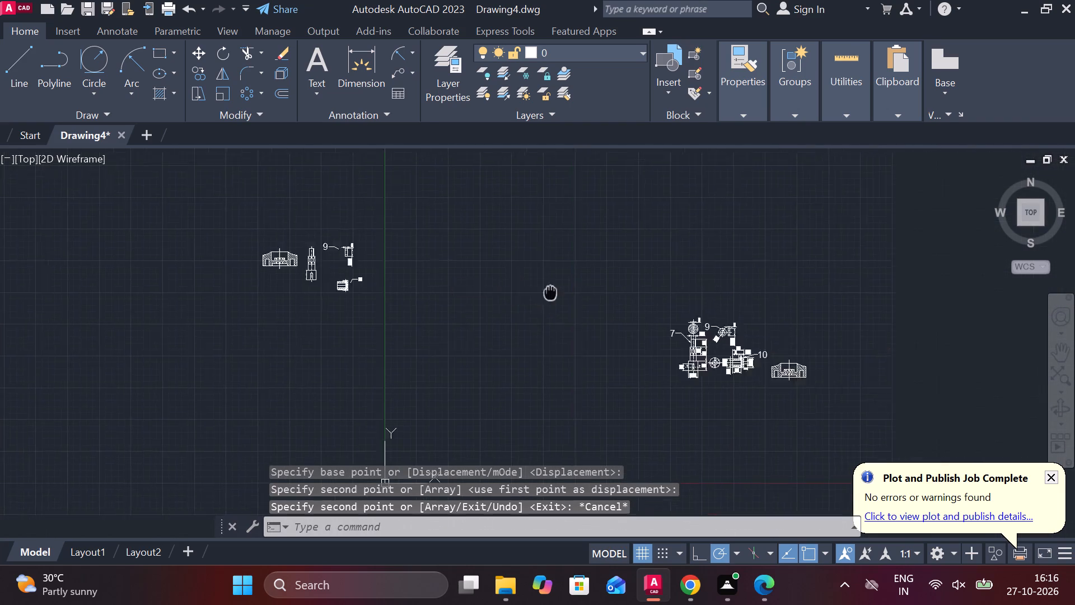
middle_drag(520, 277, 477, 251)
scroll(657, 322, up, 3)
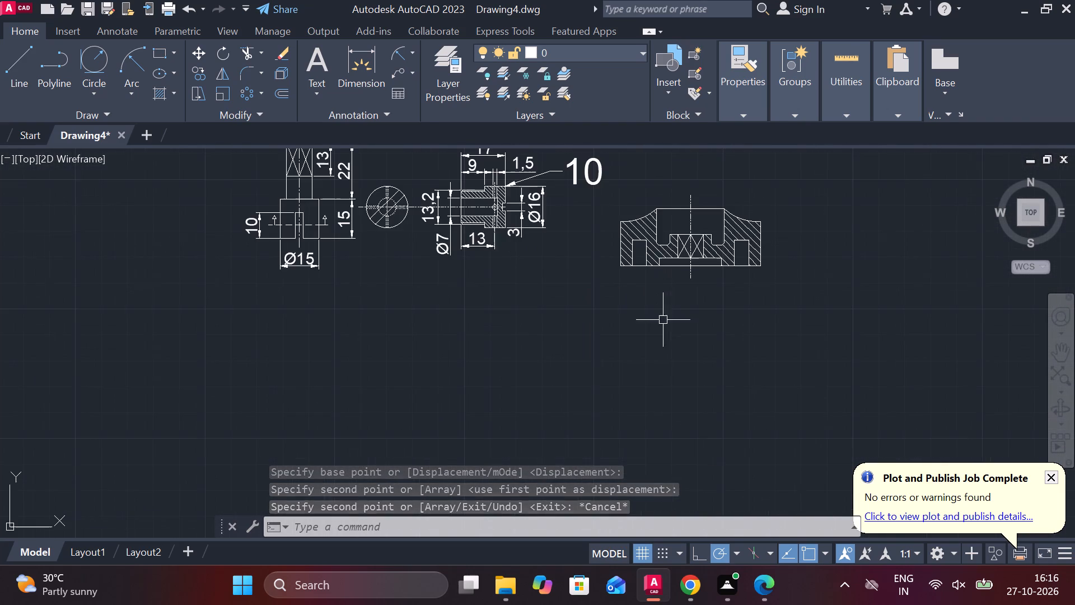
middle_drag(693, 315, 504, 364)
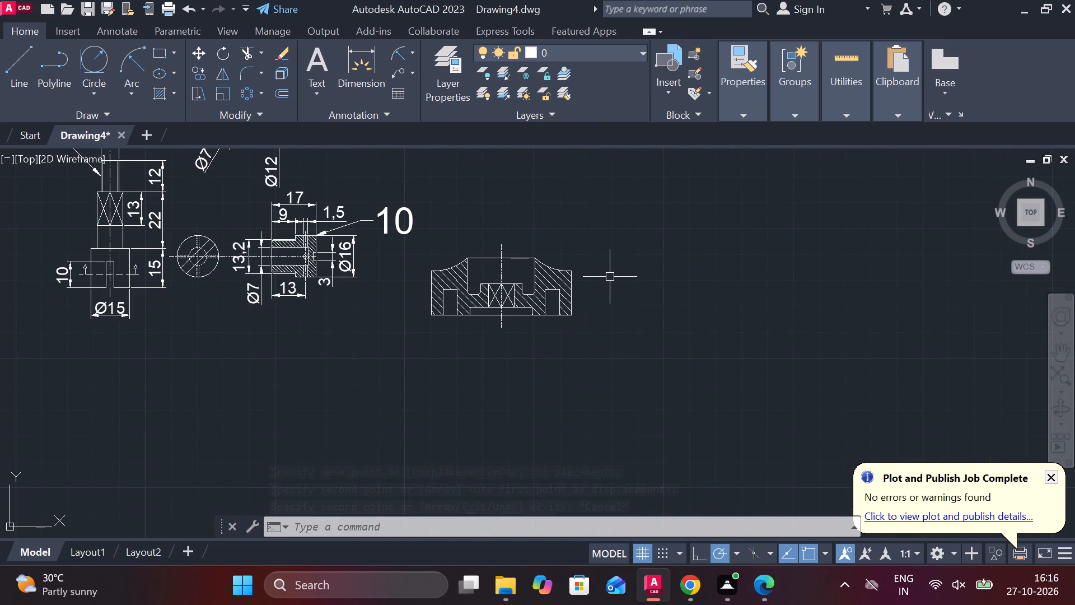
click(417, 50)
click(412, 72)
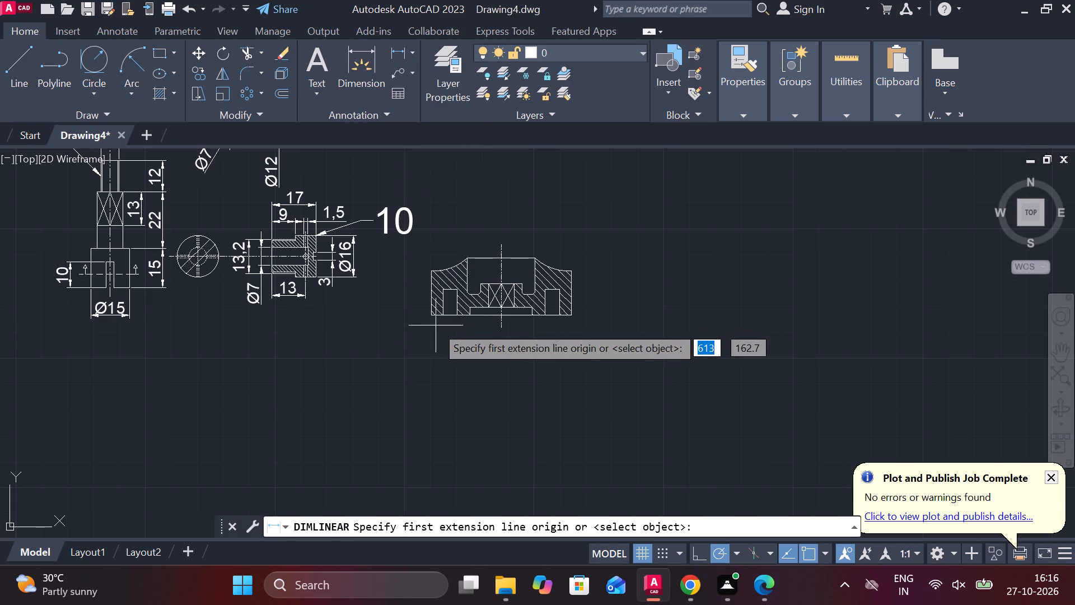
scroll(426, 299, up, 2)
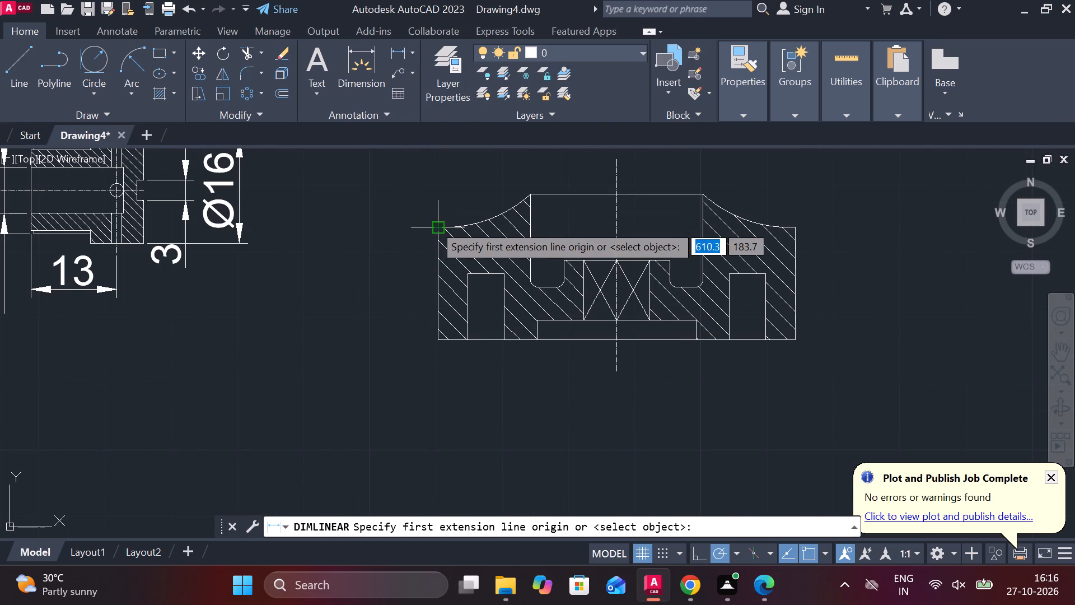
click(433, 224)
click(801, 225)
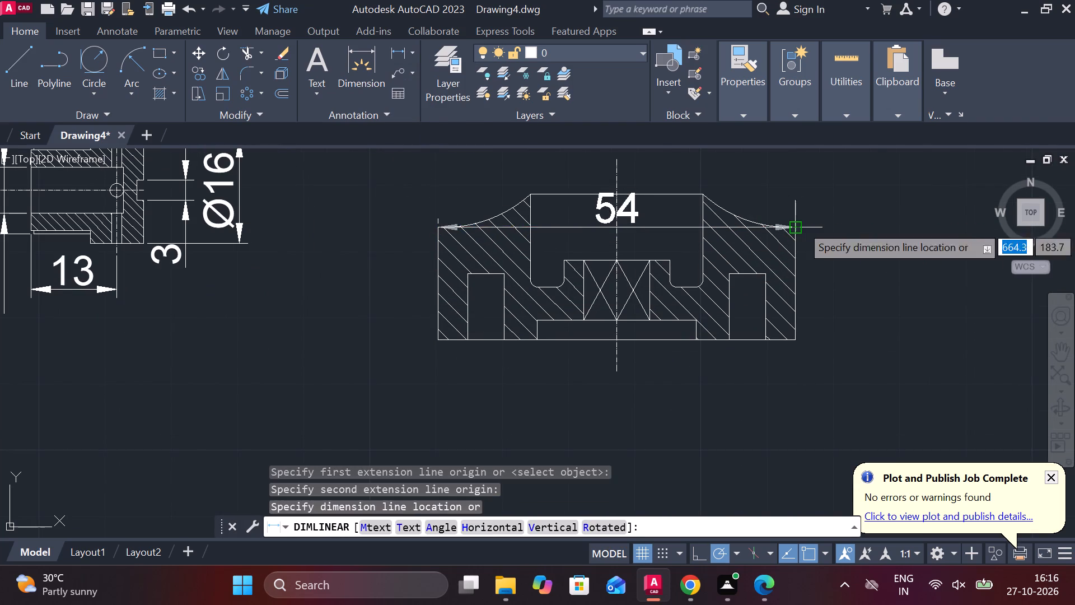
middle_drag(714, 207, 393, 273)
middle_drag(448, 187, 620, 226)
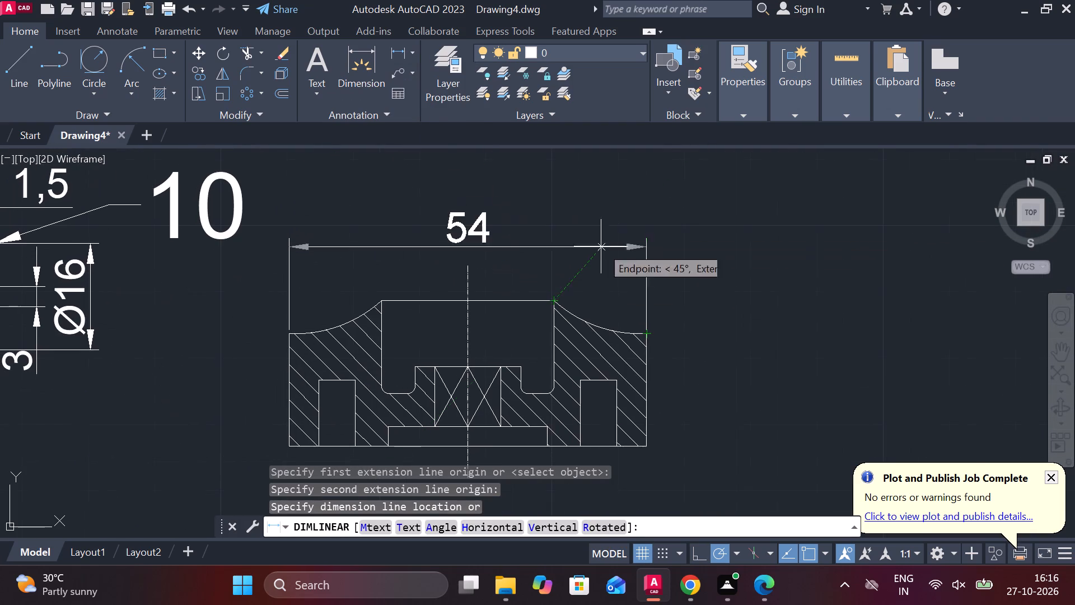
click(600, 204)
Add a horizontal linear dimension for the top edge's width, between the view and the overall width dimension.
key(space)
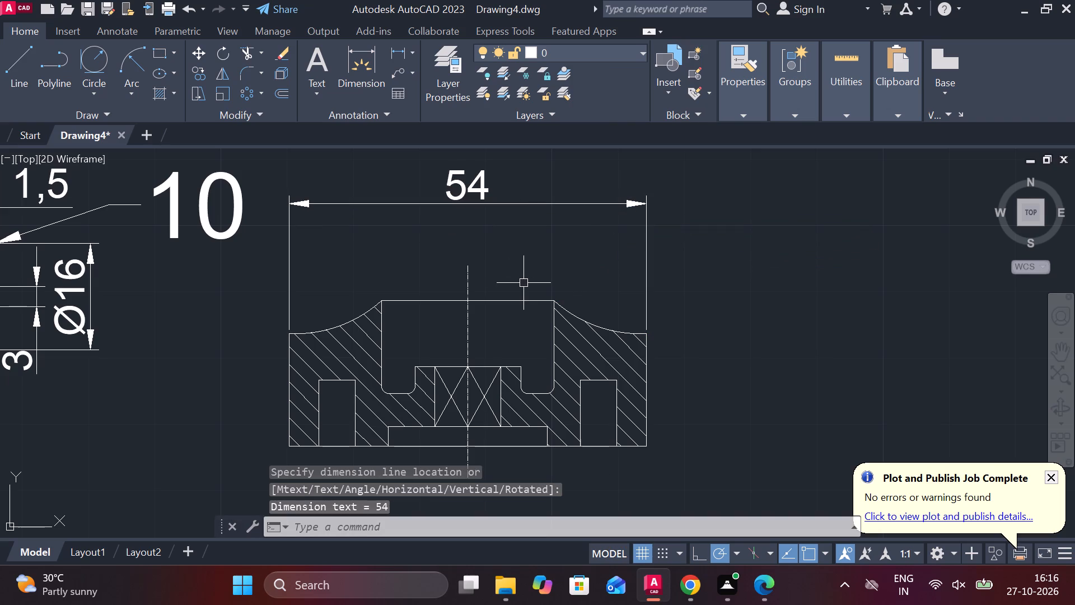
click(379, 299)
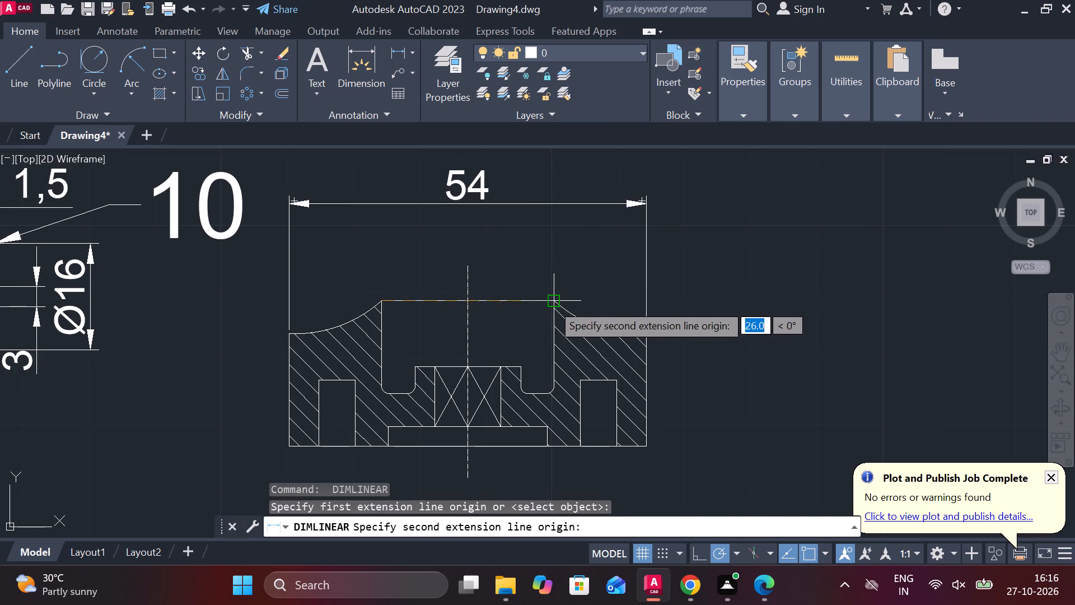
click(551, 303)
click(537, 258)
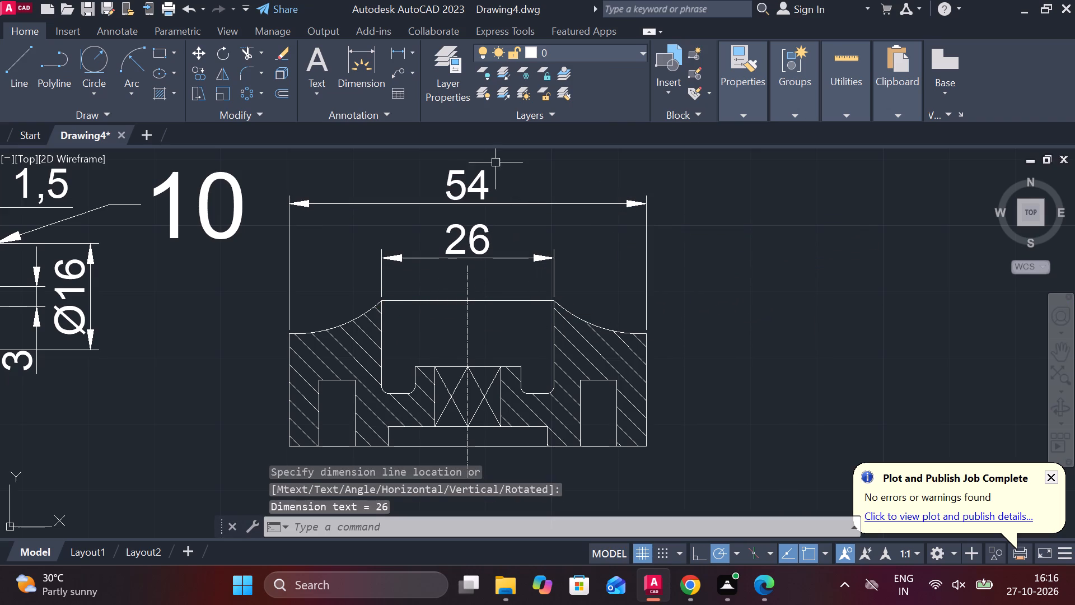
Add a diameter symbol before the 54 and 26 dimension texts above the sectioned view.
double_click(484, 169)
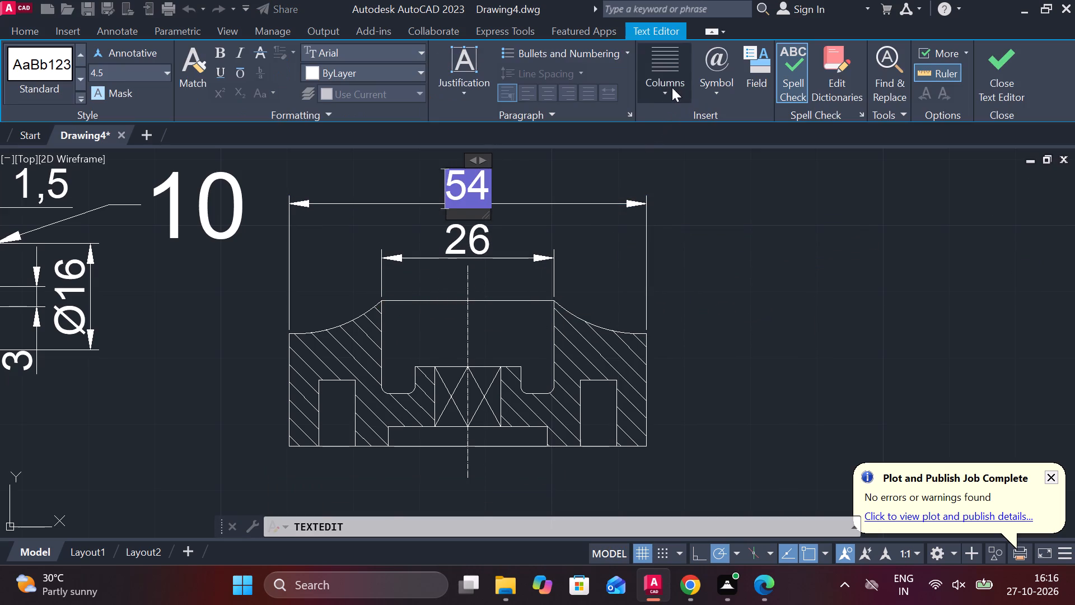
click(721, 96)
click(749, 160)
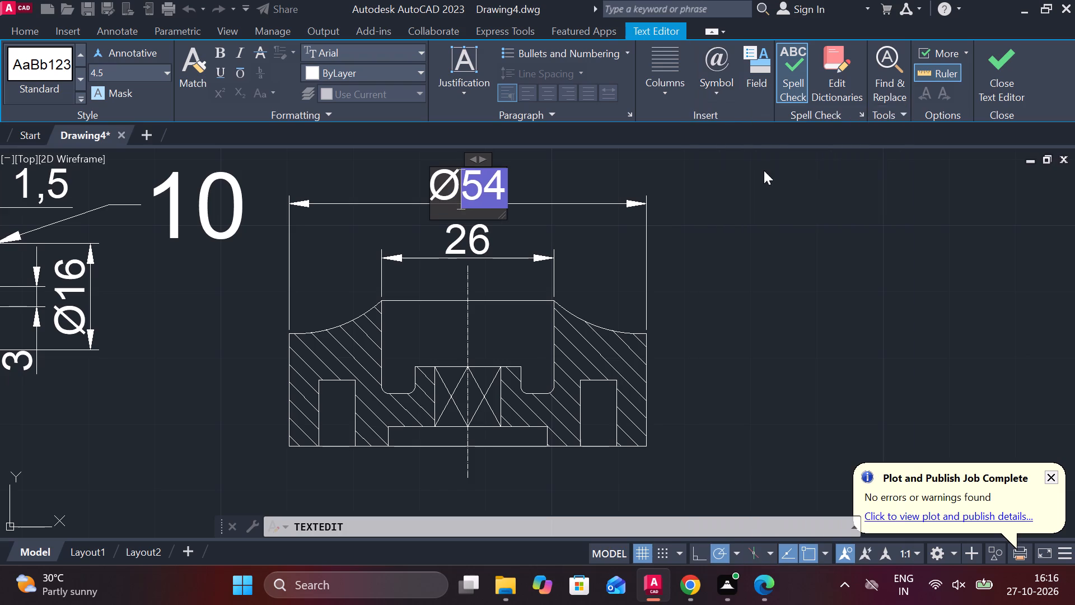
click(988, 53)
double_click(487, 238)
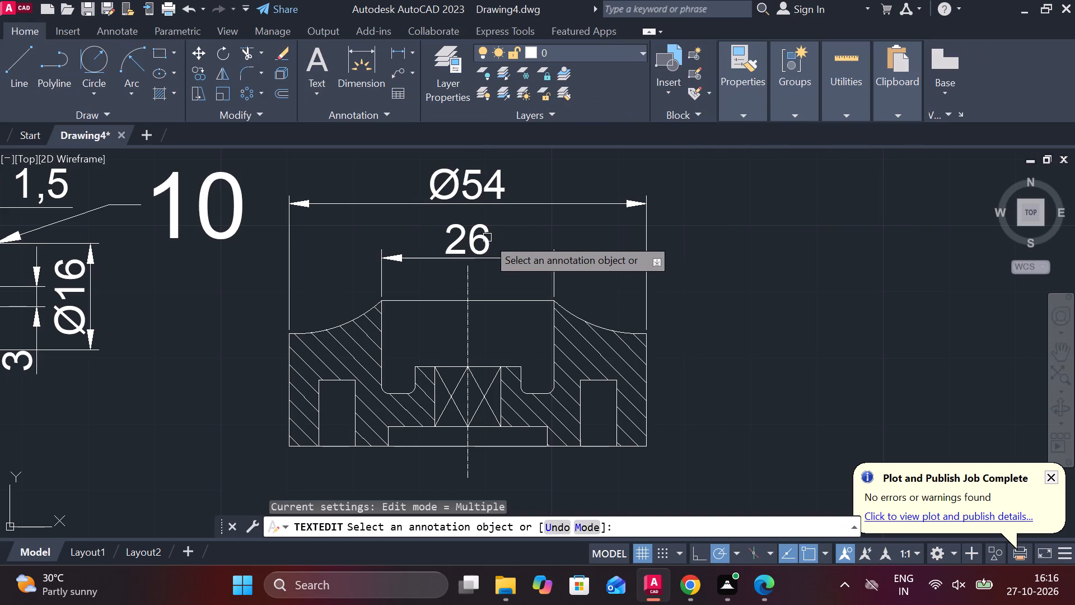
click(722, 91)
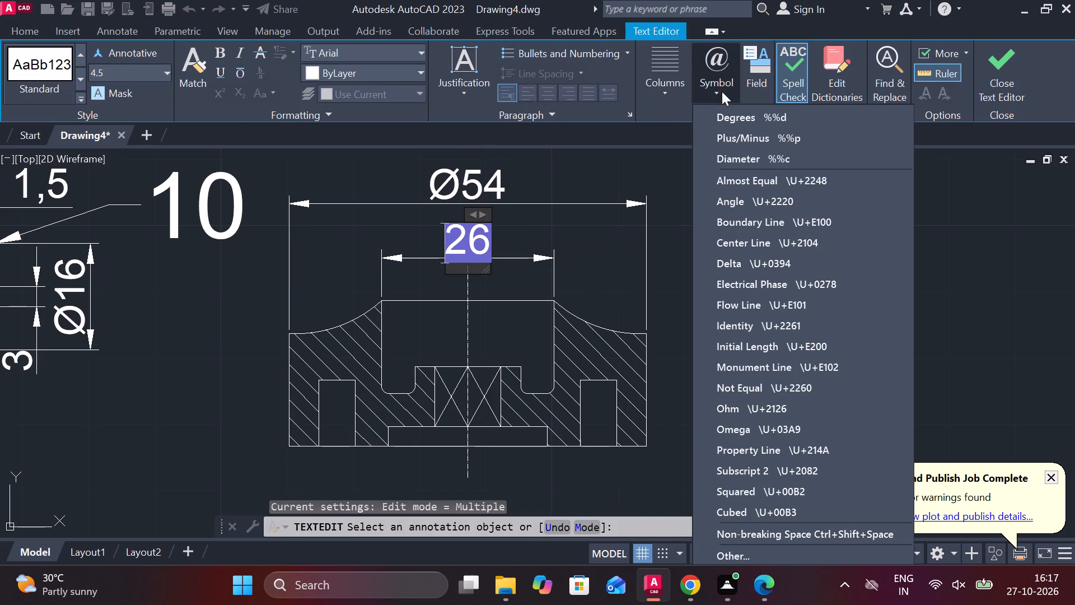
click(768, 161)
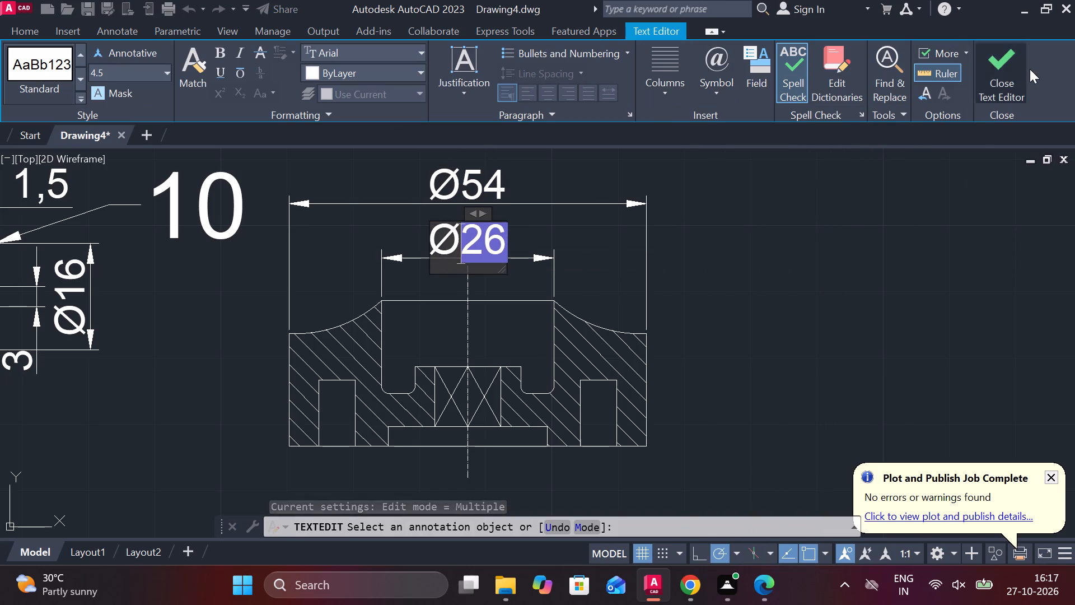
click(1030, 69)
click(1012, 77)
Add a vertical linear dimension for the sectioned view's overall height, placed right of the view.
scroll(713, 187, down, 1)
middle_drag(685, 230, 647, 179)
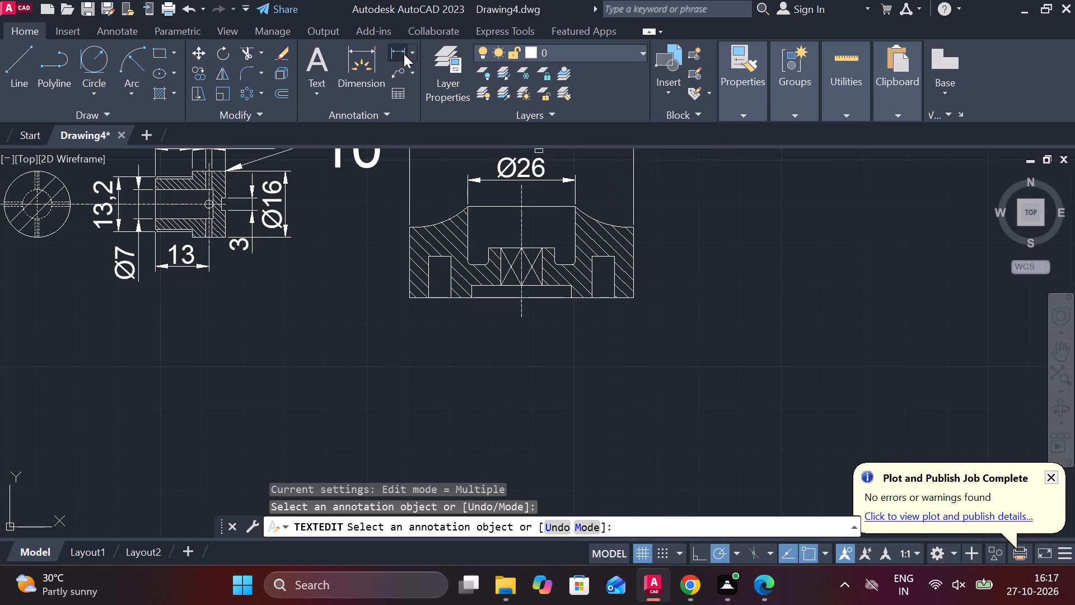
click(404, 54)
middle_drag(732, 257, 742, 287)
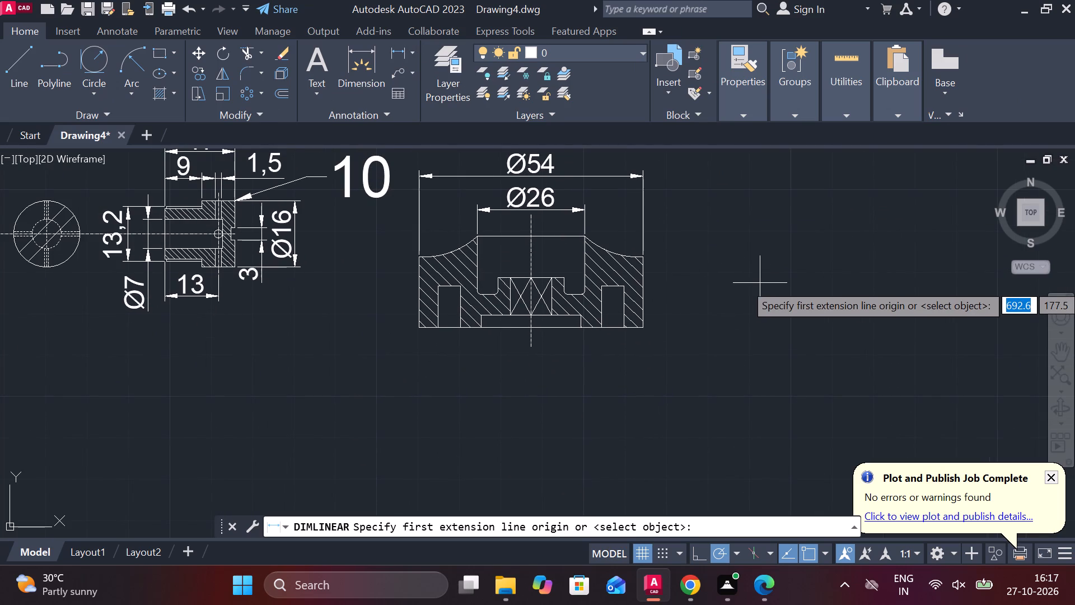
middle_drag(744, 311, 724, 301)
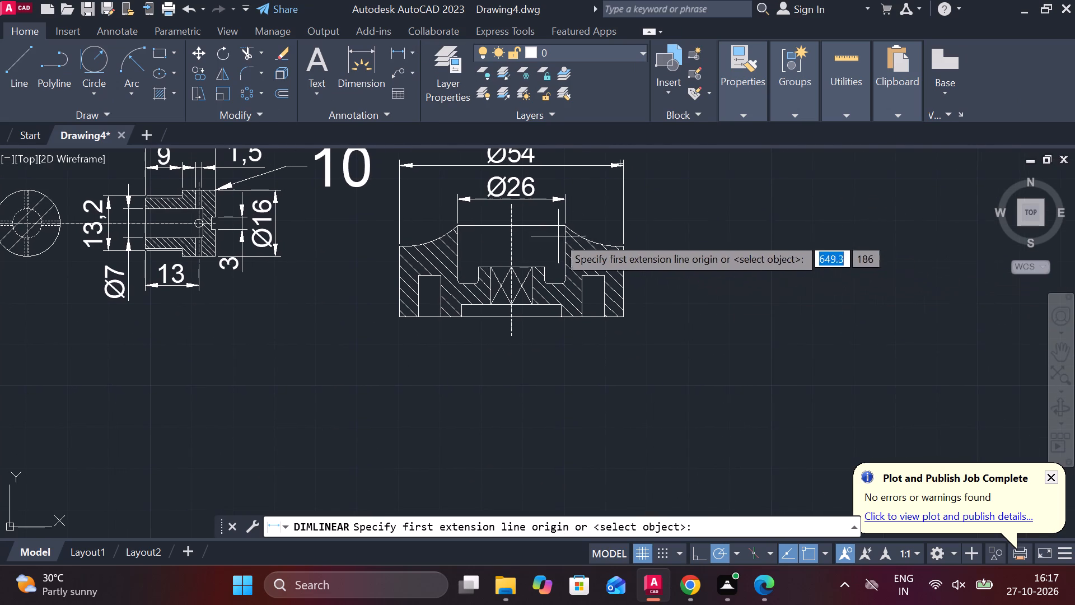
click(543, 226)
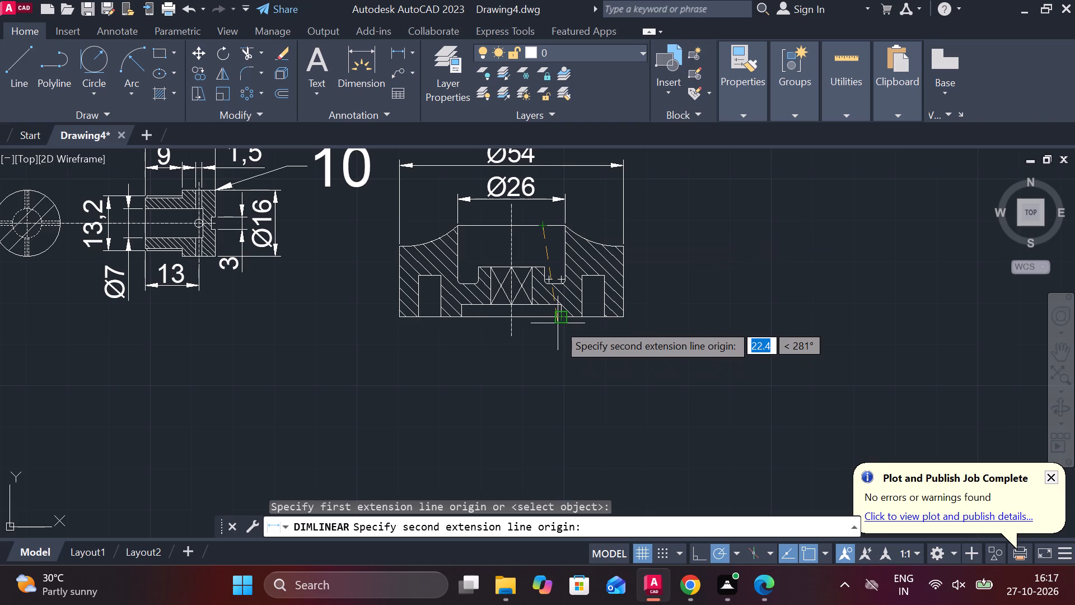
click(558, 323)
click(709, 294)
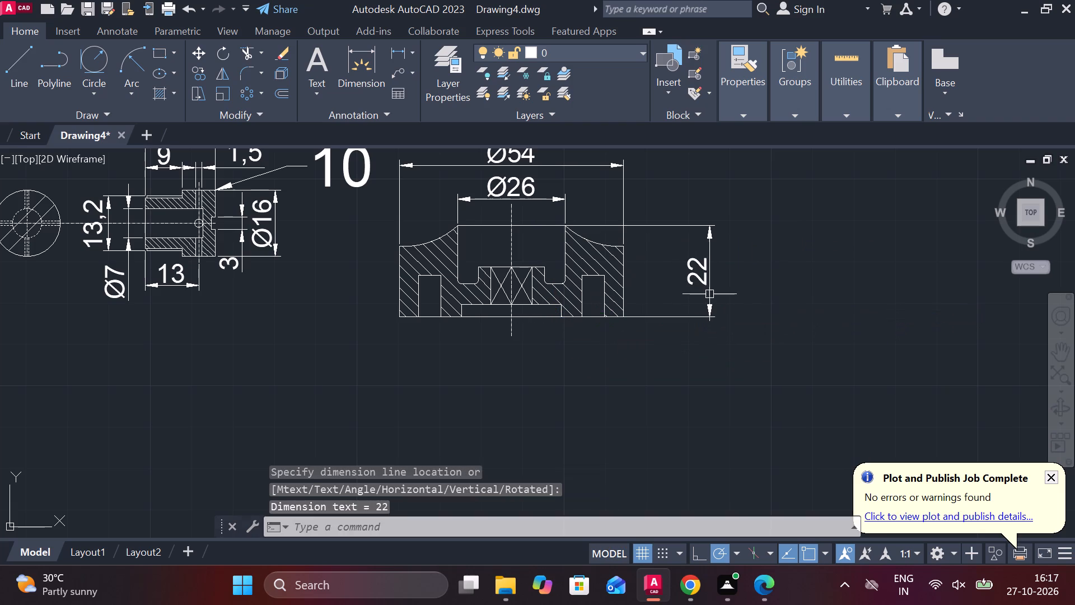
Add a vertical linear dimension for the right outer edge's height, between the view and the overall height dimension.
key(space)
click(634, 246)
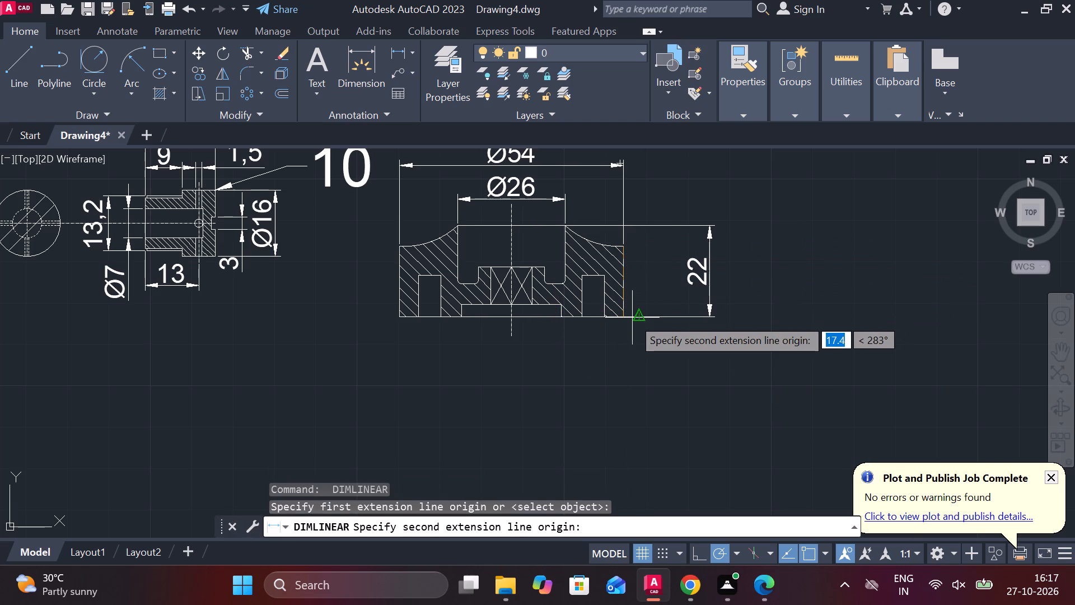
click(625, 317)
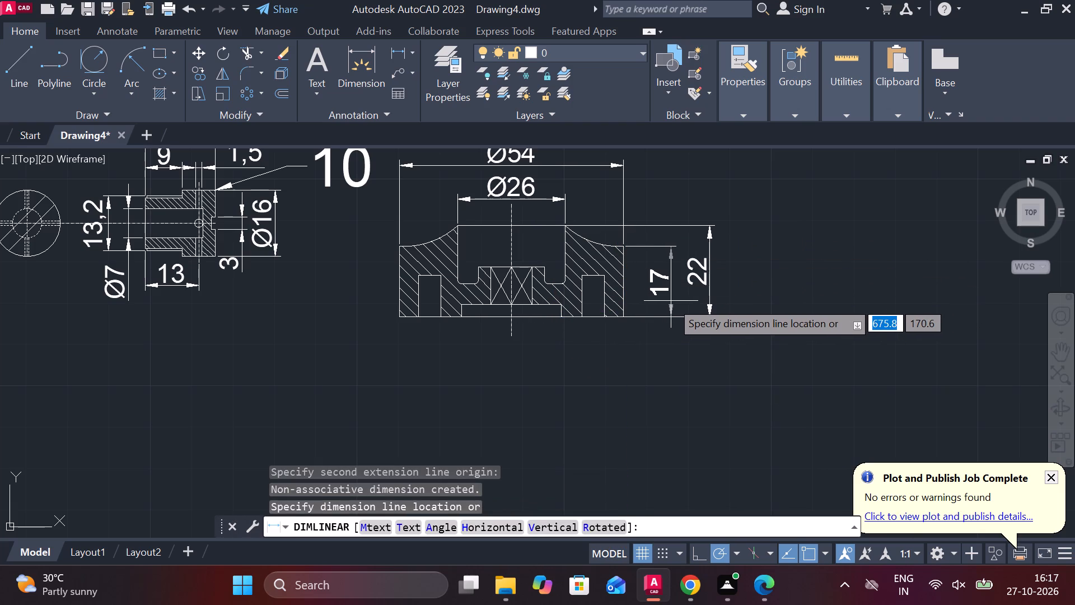
scroll(671, 301, up, 2)
click(695, 291)
Add a vertical linear dimension for the right blind hole's depth, positioned clear of the outer edge's height dimension and nearer the view.
key(space)
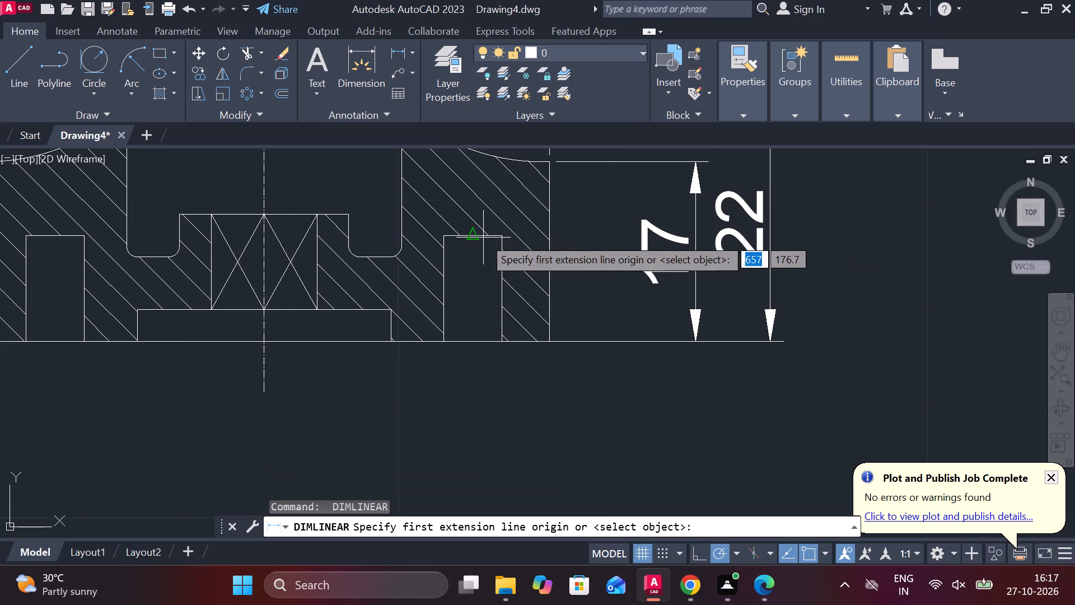
click(494, 235)
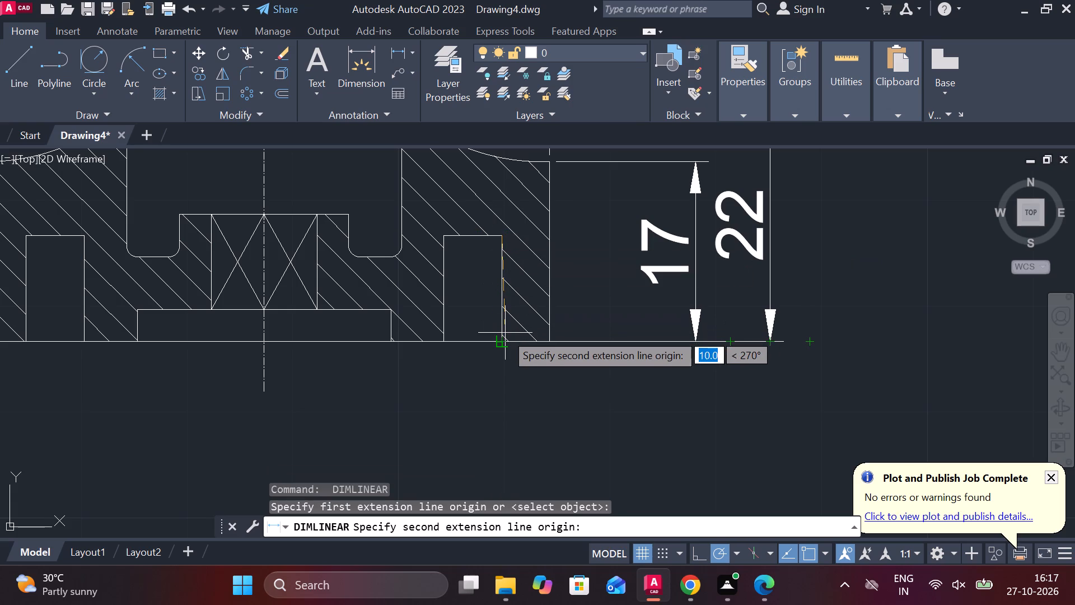
click(505, 339)
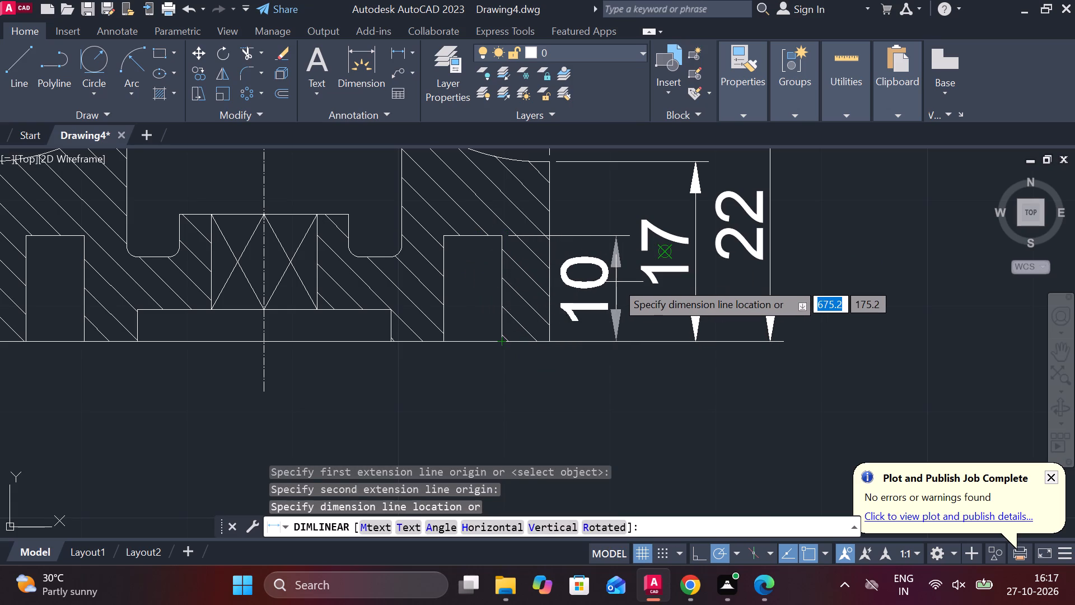
click(616, 282)
key(Escape)
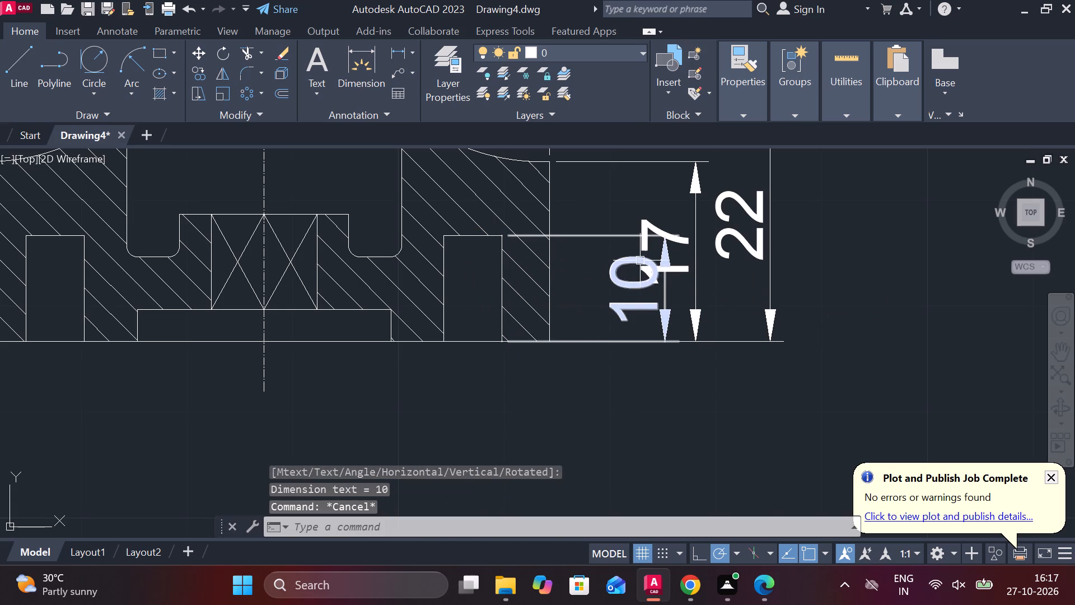
click(641, 260)
click(634, 287)
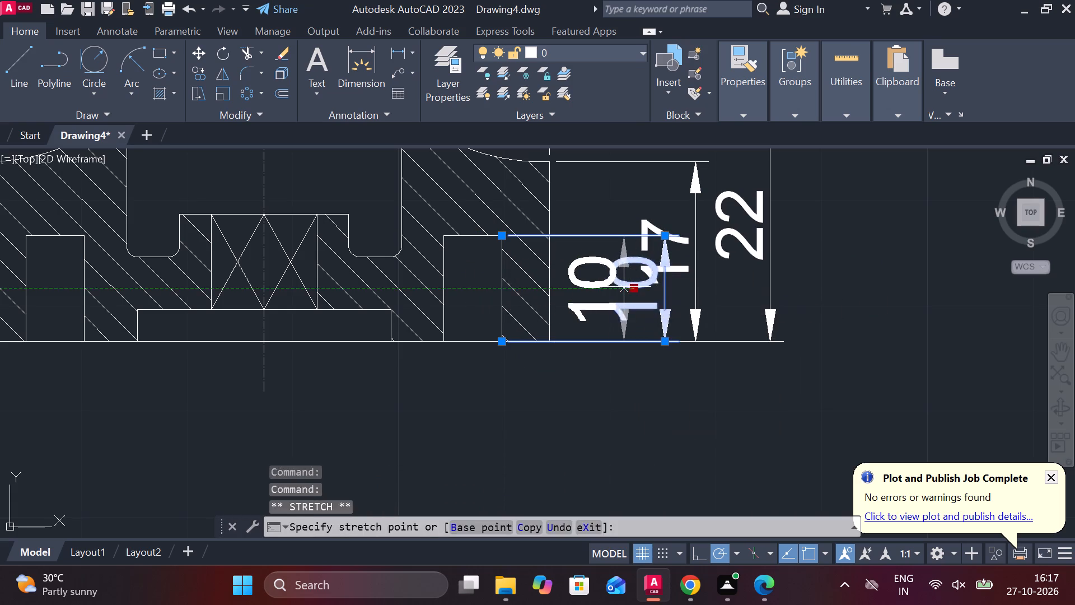
click(614, 286)
key(Escape)
Add a horizontal linear dimension for the bottom recess's width, placed below the sectioned view.
scroll(732, 294, down, 1)
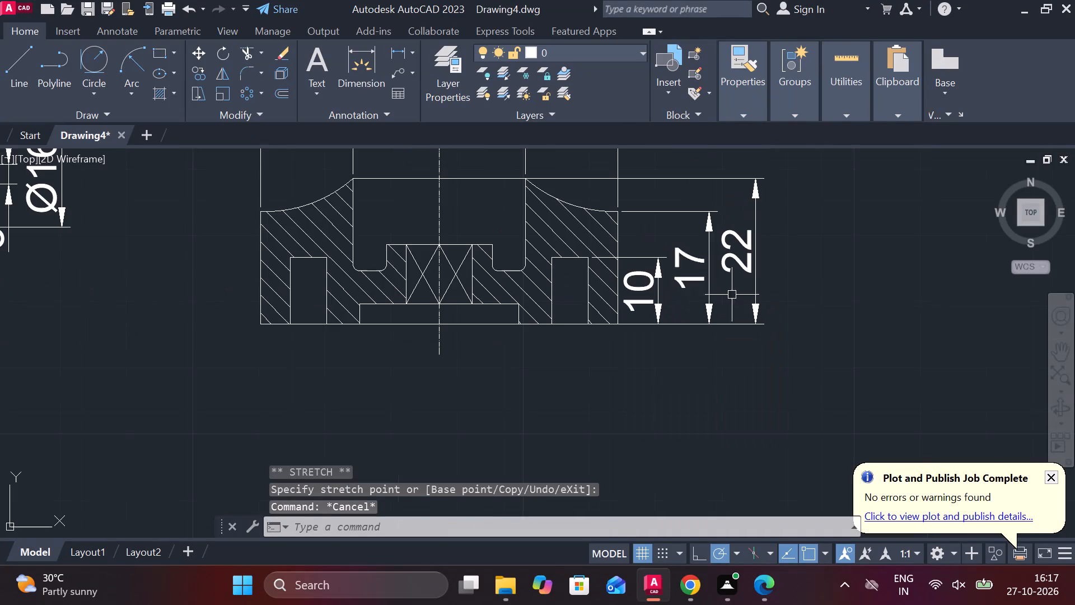
click(400, 53)
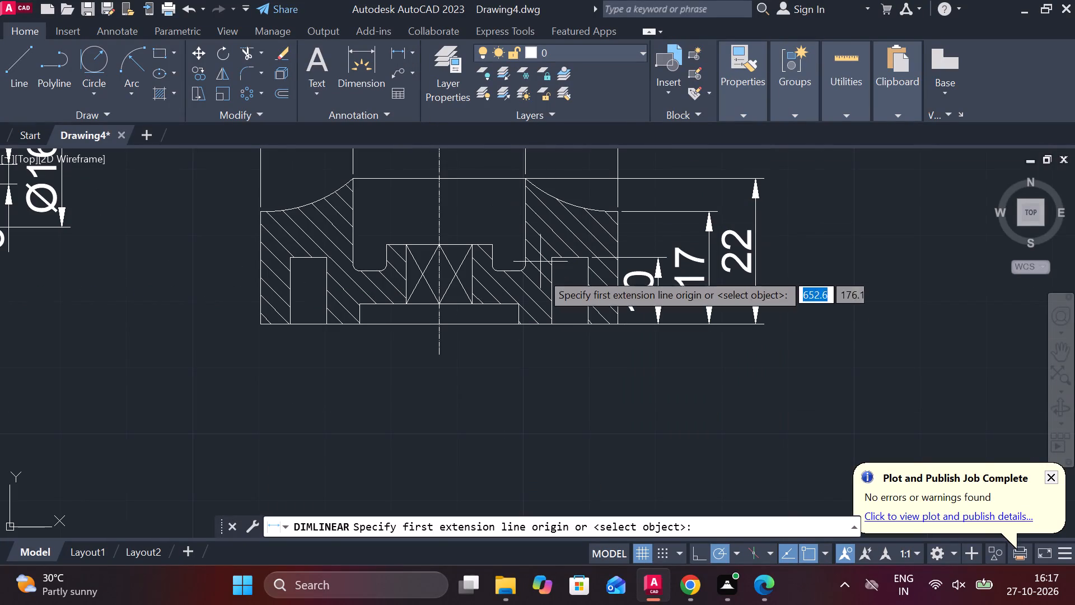
middle_drag(529, 310, 534, 298)
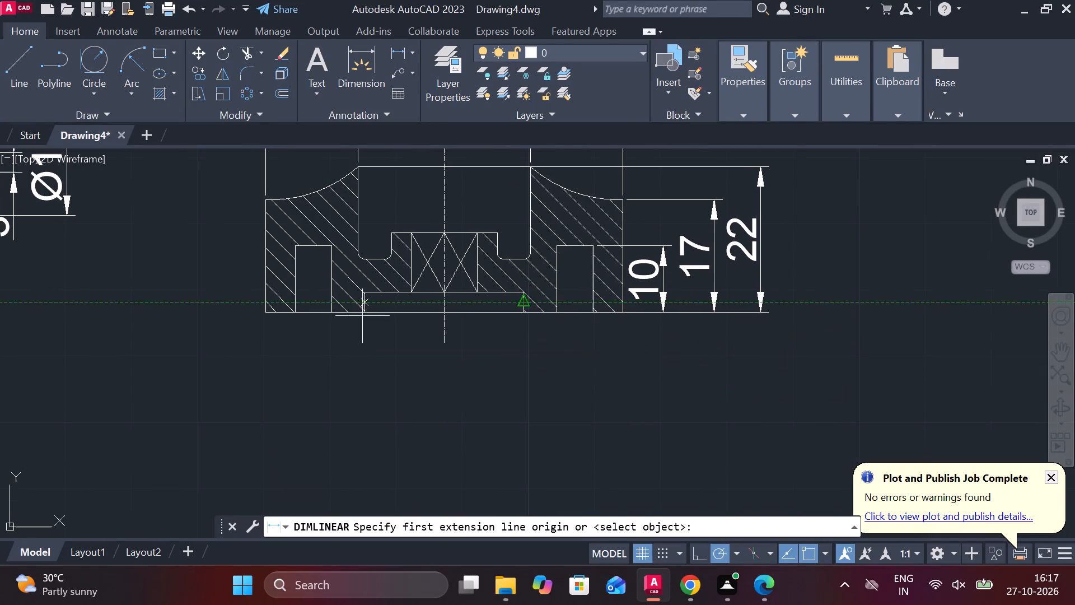
click(362, 315)
click(528, 312)
middle_drag(513, 347, 510, 348)
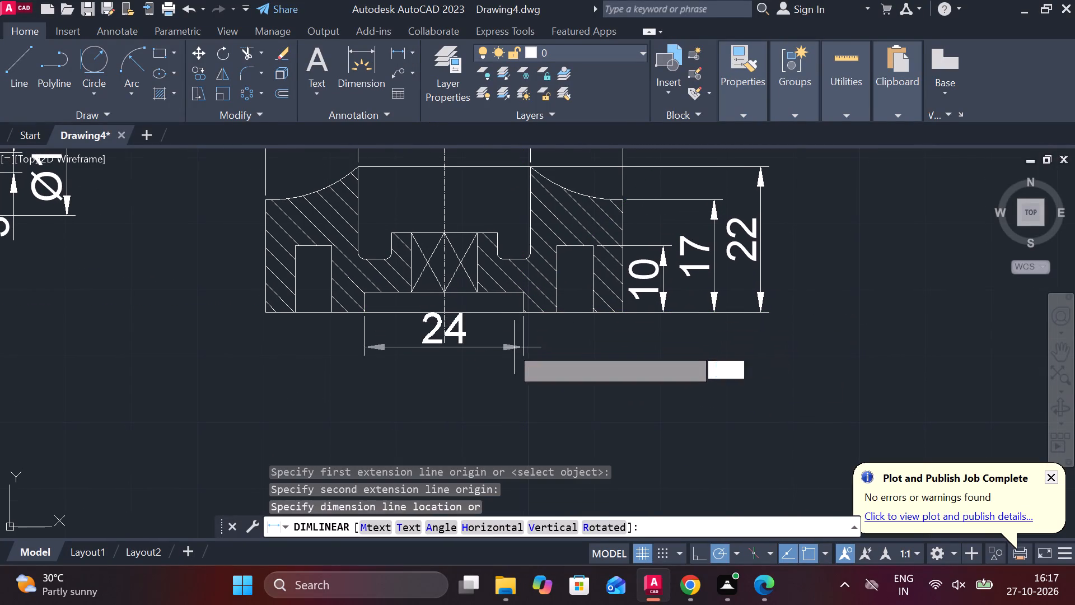
middle_drag(510, 348, 508, 333)
click(499, 361)
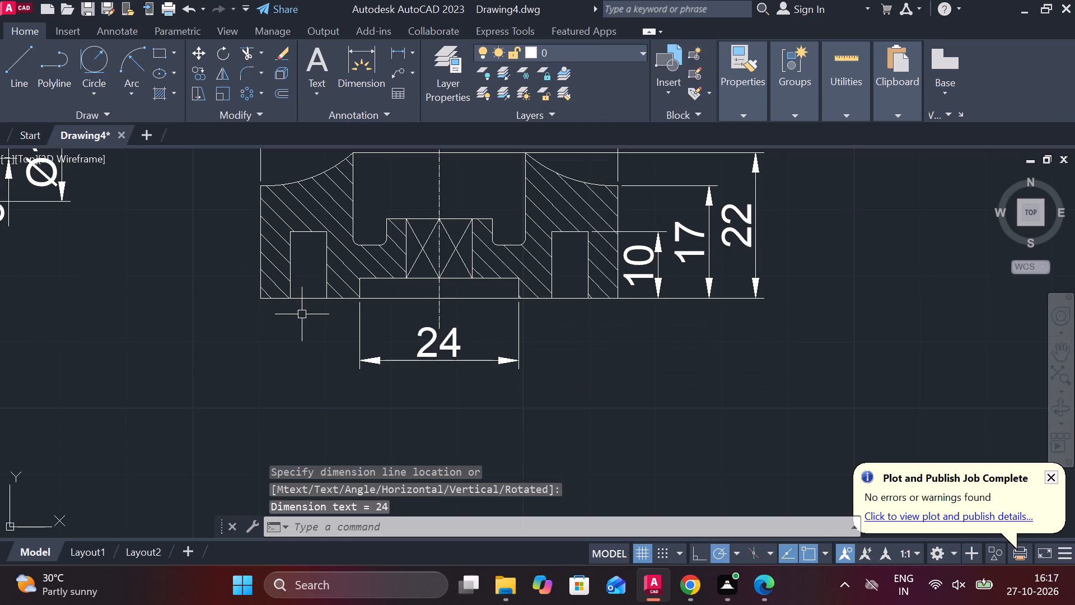
Add a horizontal linear dimension between the inner edges of the two blind holes, placed below the recess width dimension.
key(space)
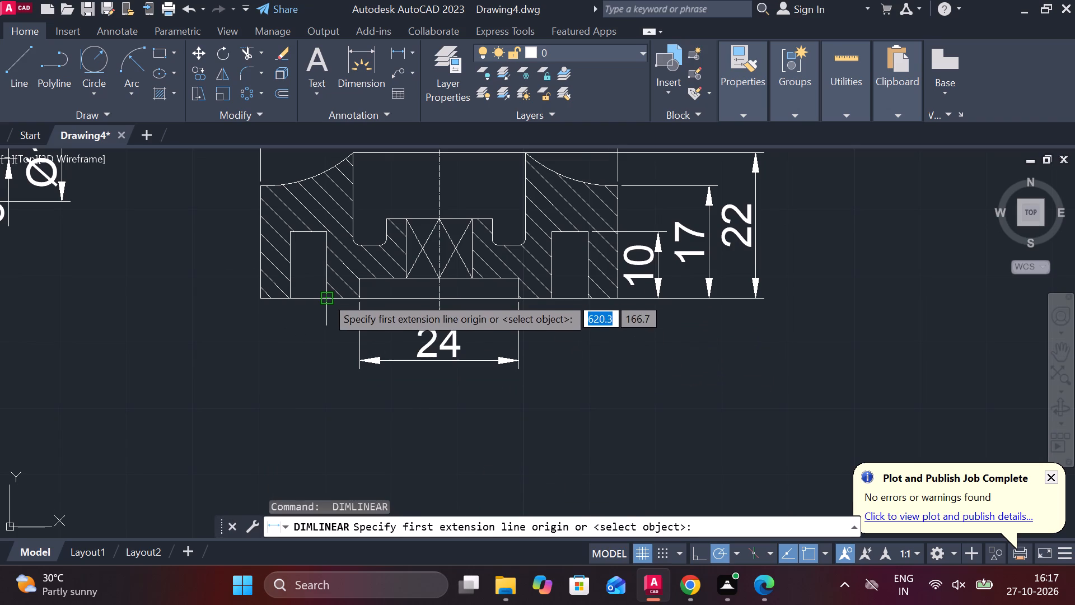
click(326, 296)
click(552, 297)
middle_drag(550, 350, 552, 287)
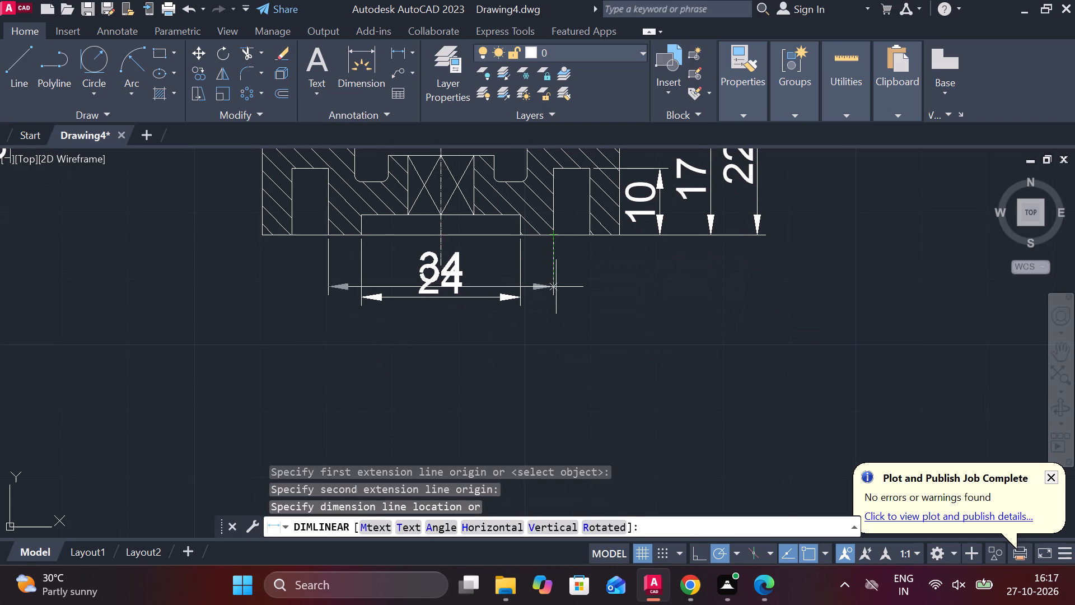
click(557, 344)
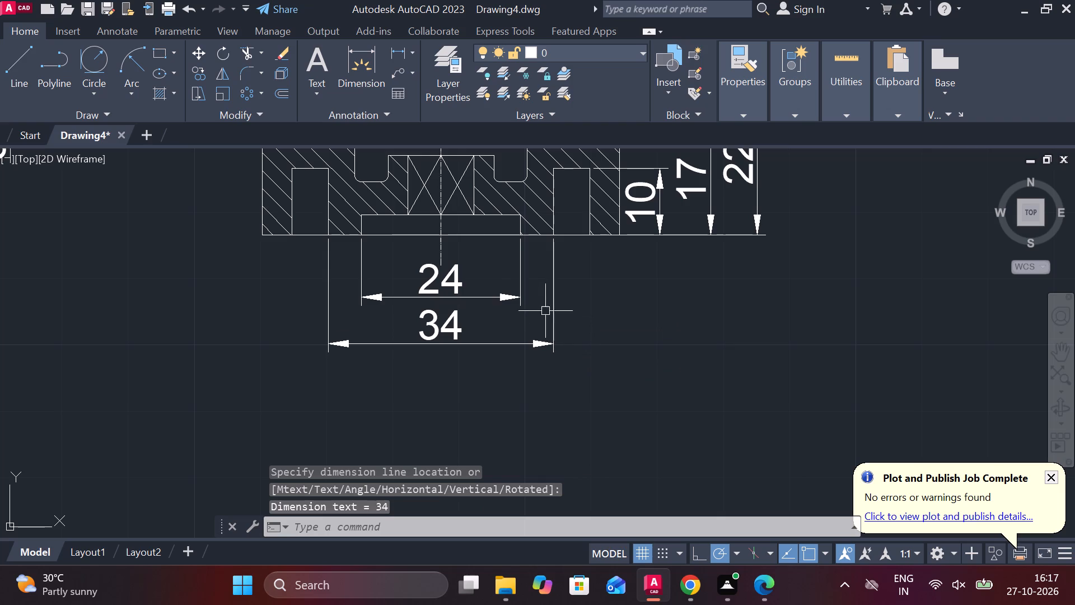
key(Escape)
Add a diameter symbol before the 34 dimension text below the sectioned view.
double_click(460, 320)
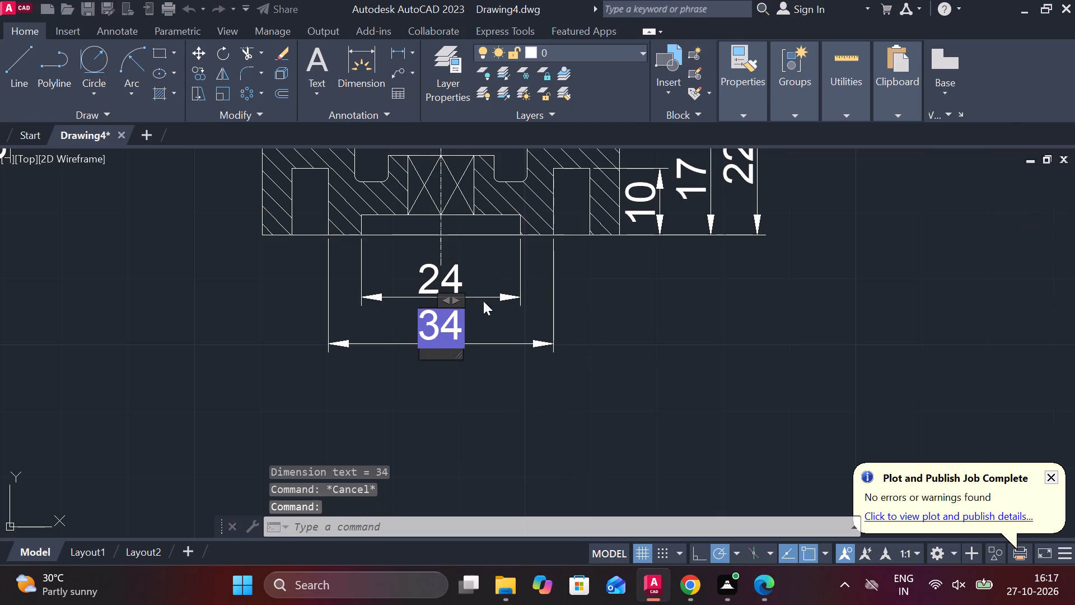
click(721, 90)
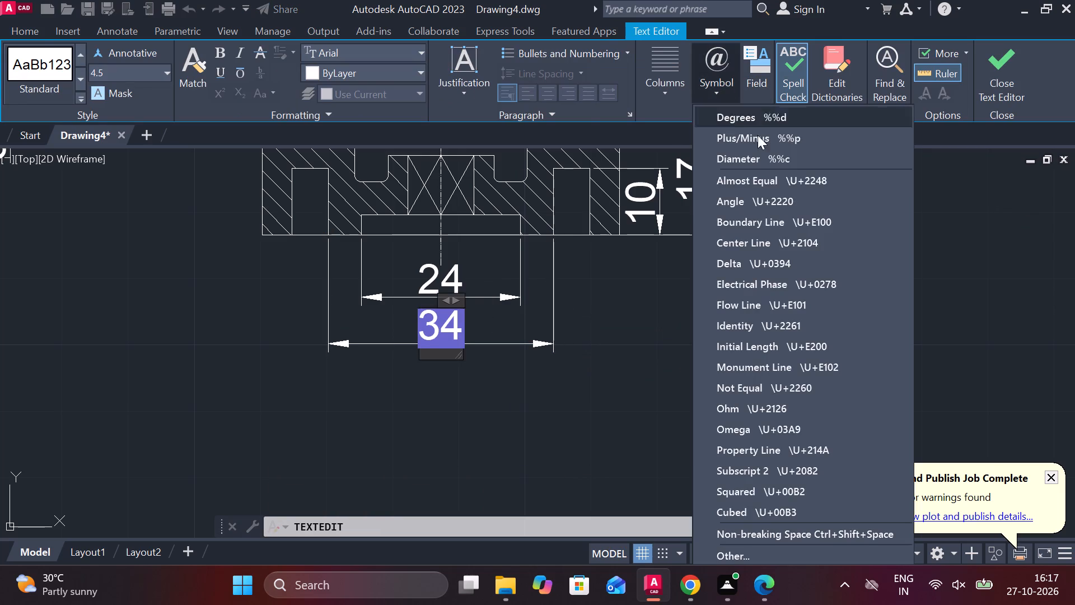
double_click(749, 167)
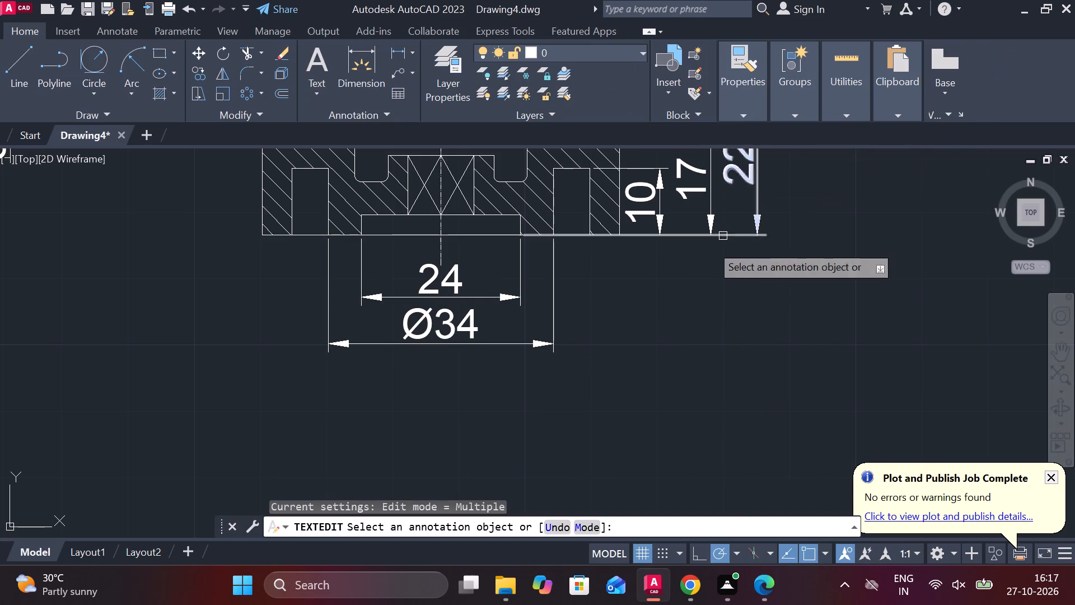
key(Escape)
Move the Ø34 dimension line farther below the sectioned view, widening its gap to the 24 dimension.
click(441, 340)
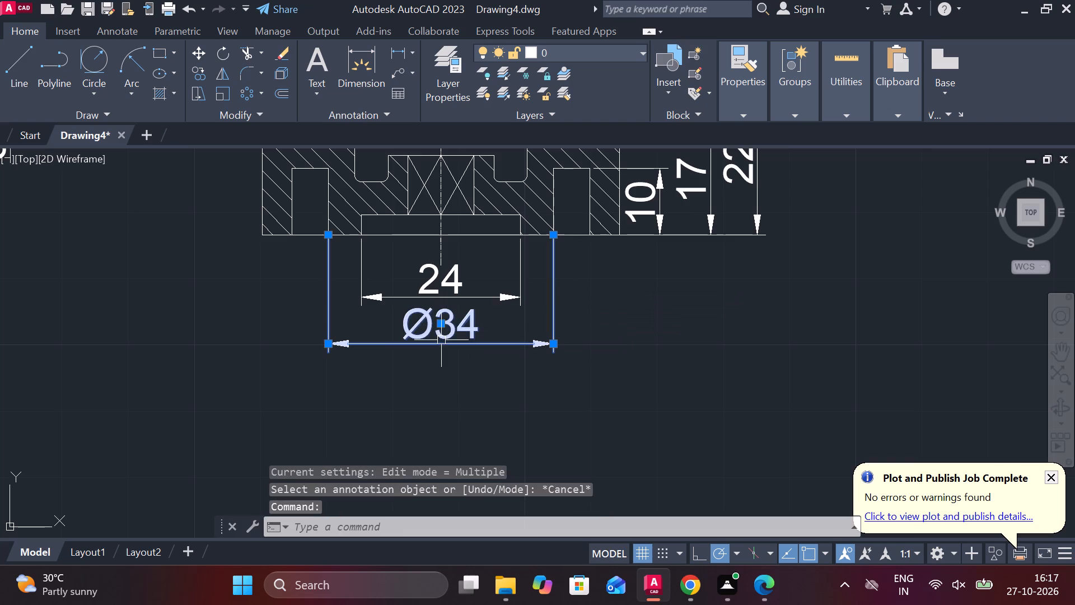
click(437, 326)
click(436, 365)
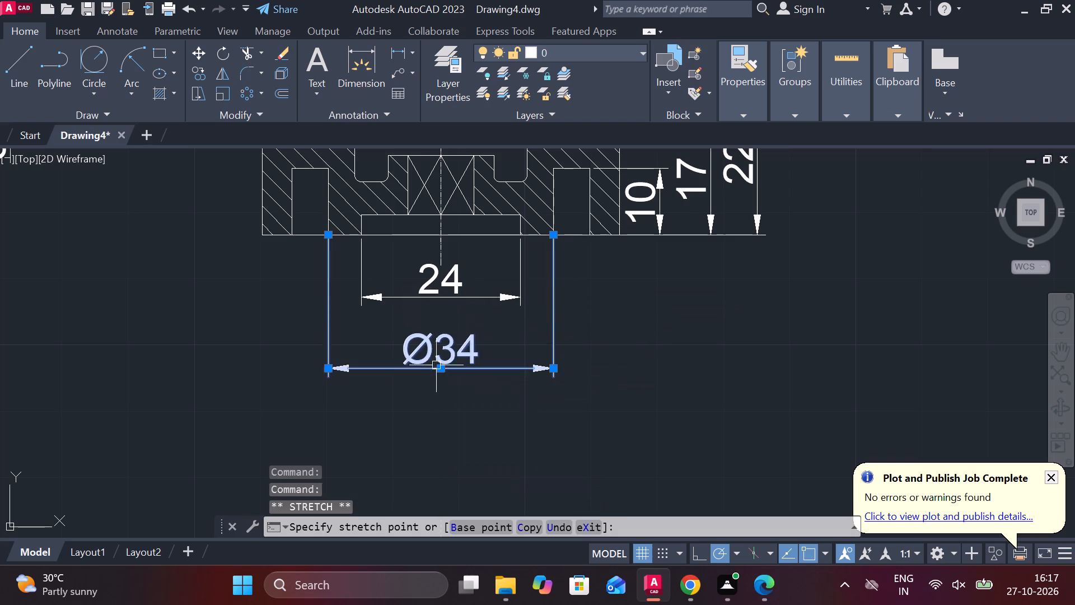
key(Escape)
Add a diameter symbol before the 24 dimension text of the bottom recess.
double_click(443, 277)
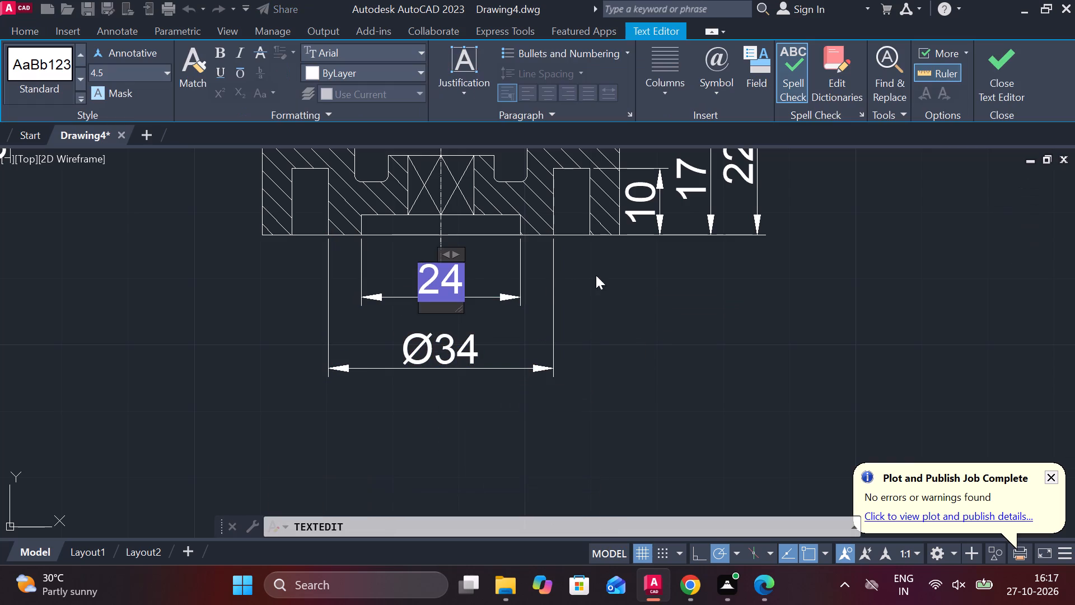
click(720, 97)
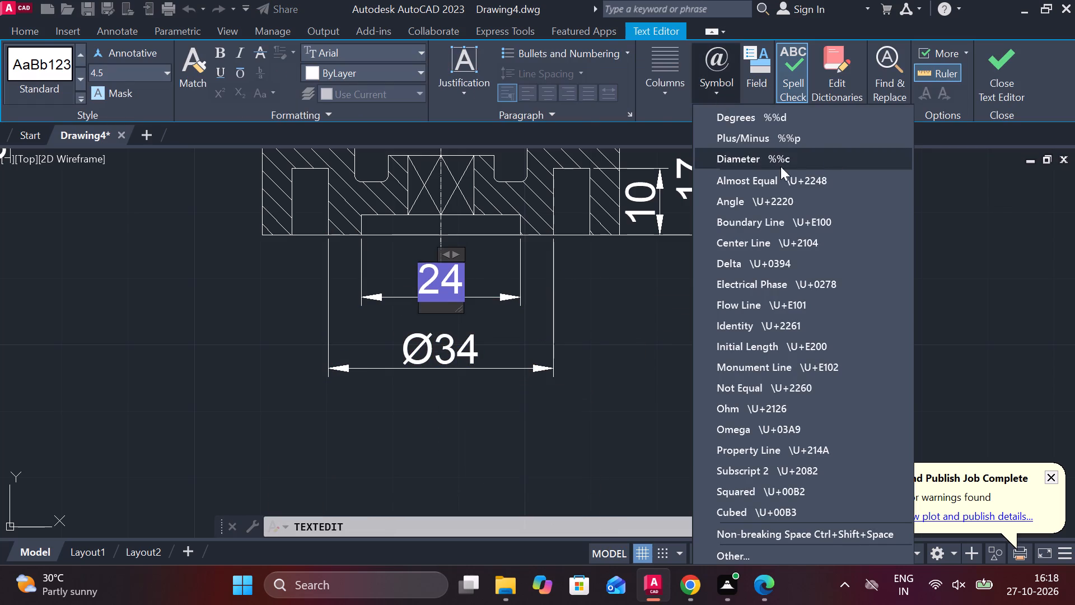
click(747, 166)
click(994, 92)
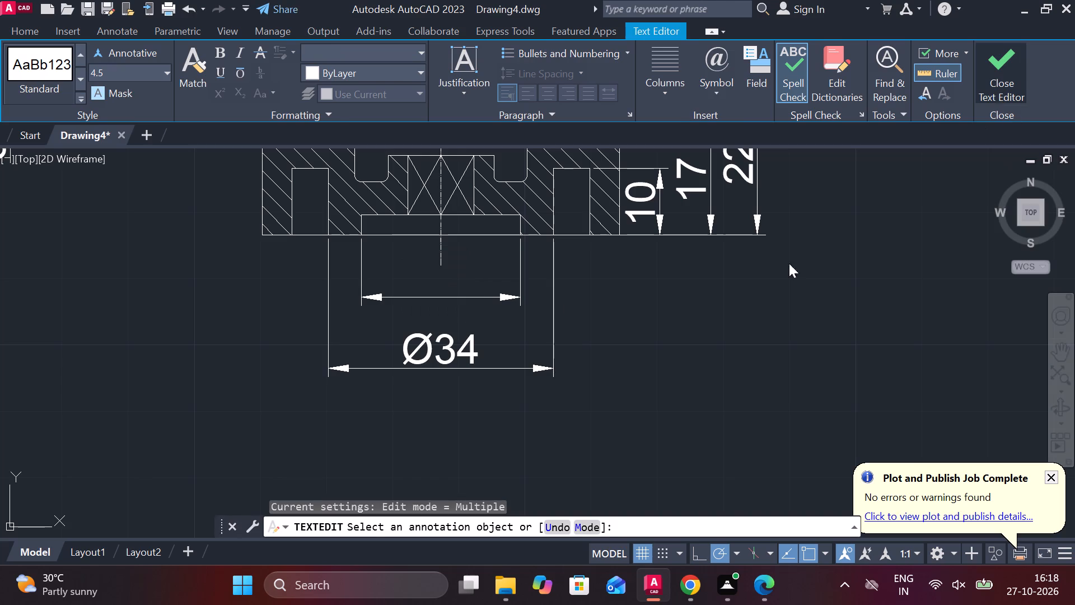
key(Escape)
Move the Ø24 dimension line slightly farther below the sectioned view, closer to the Ø34 dimension.
click(447, 297)
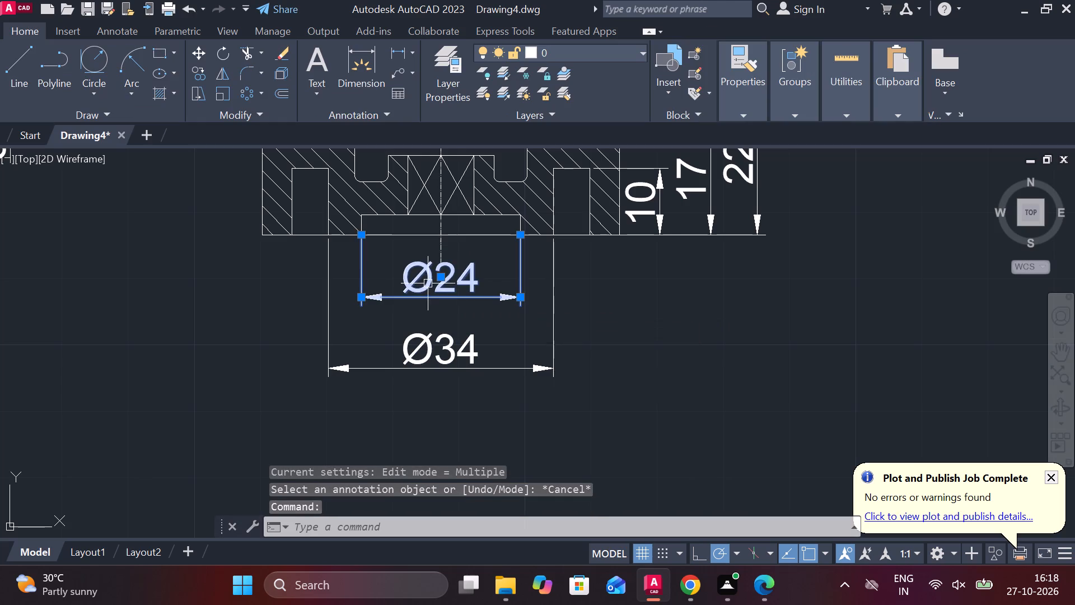
click(443, 276)
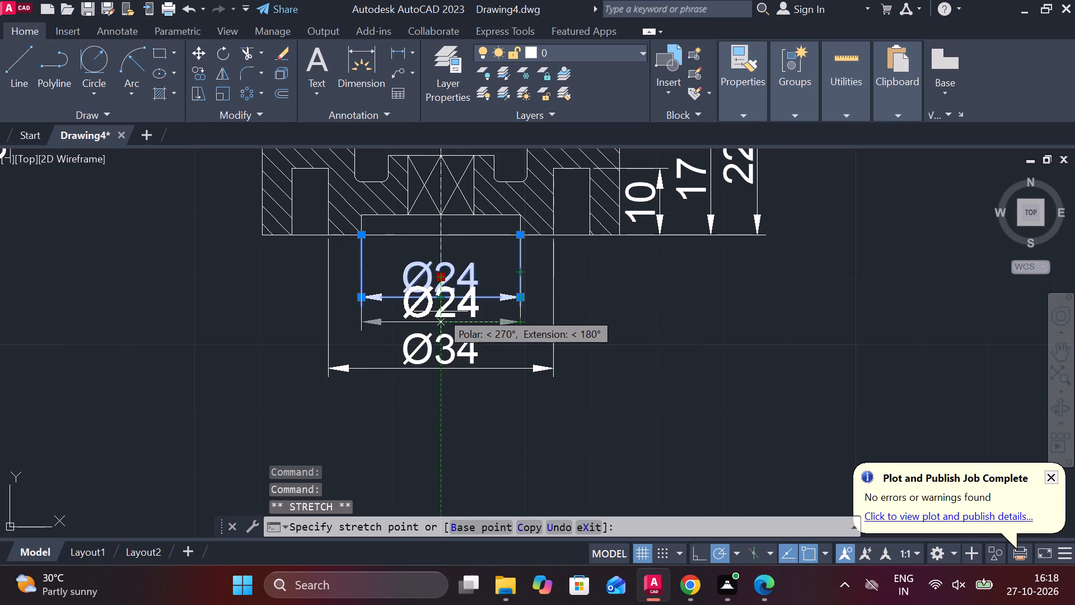
scroll(441, 311, up, 2)
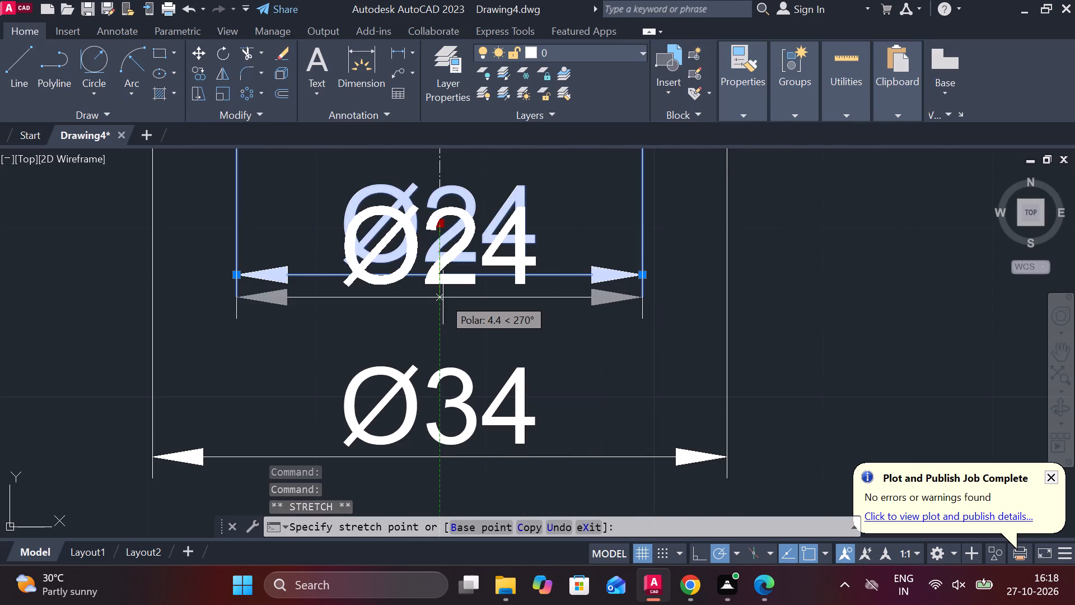
click(443, 297)
scroll(467, 294, down, 2)
key(Escape)
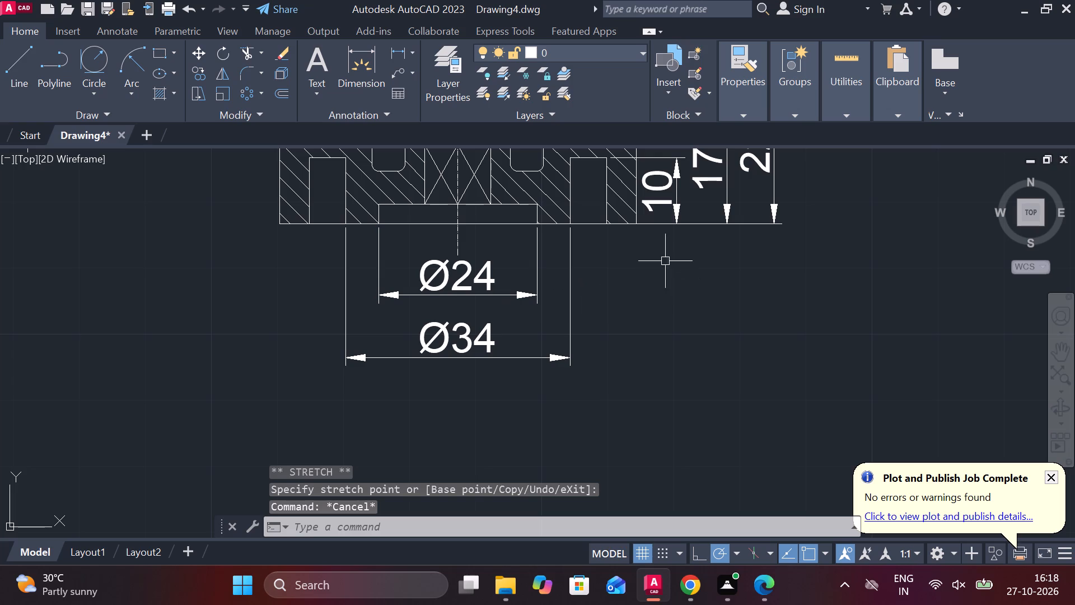
Add a horizontal linear dimension between the outer edges of the two blind holes, placed below the Ø34 dimension.
click(390, 53)
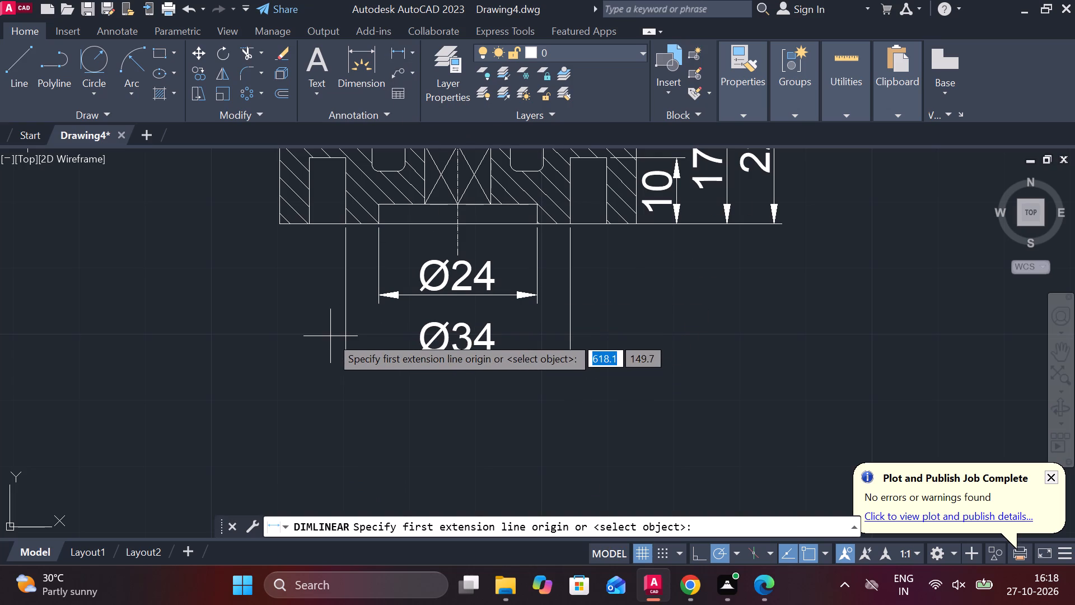
click(309, 227)
click(603, 227)
middle_drag(641, 323, 643, 258)
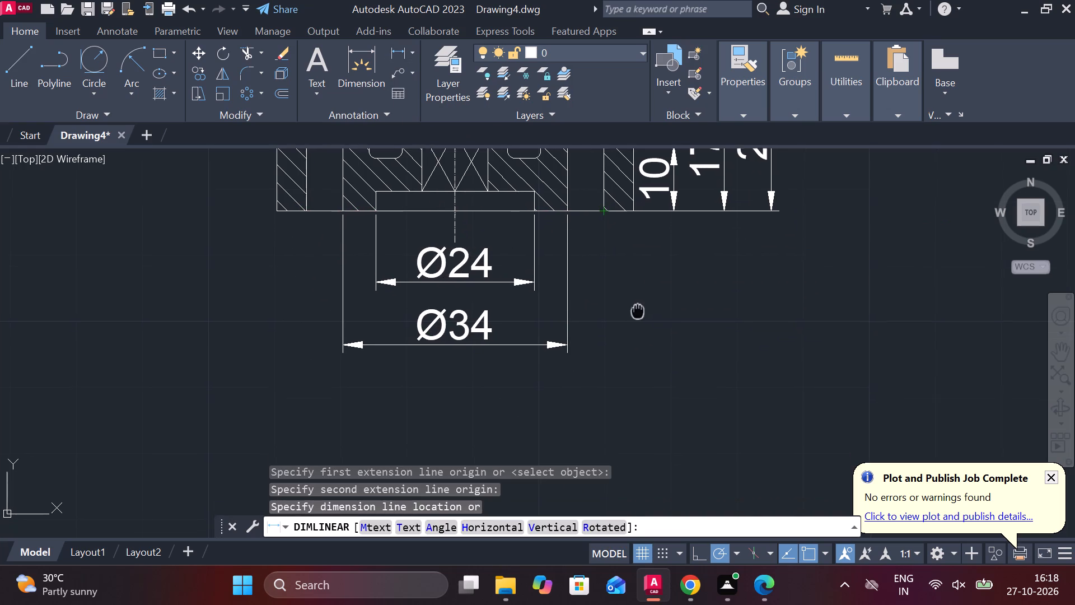
middle_drag(643, 258, 652, 246)
click(649, 343)
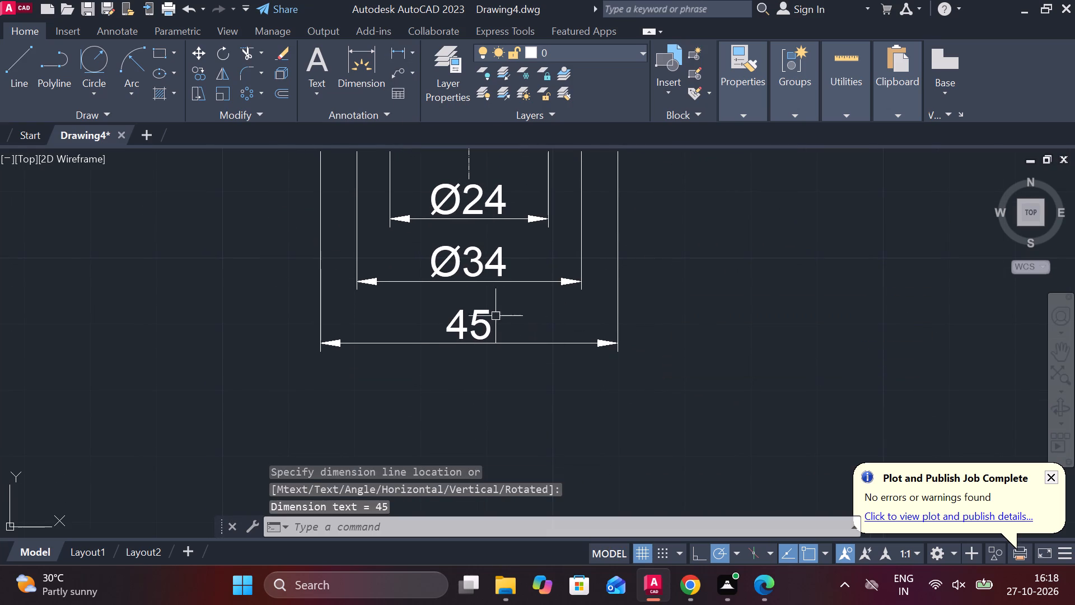
Replace the 45 dimension text below the sectioned view with a diameter symbol followed by 45.
triple_click(487, 319)
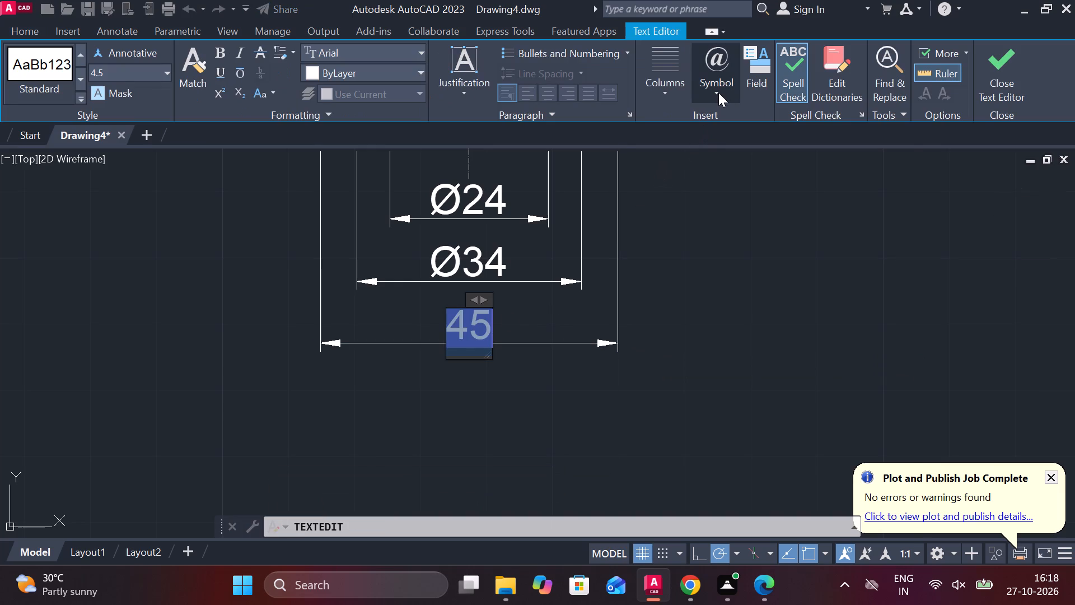
click(718, 92)
click(741, 165)
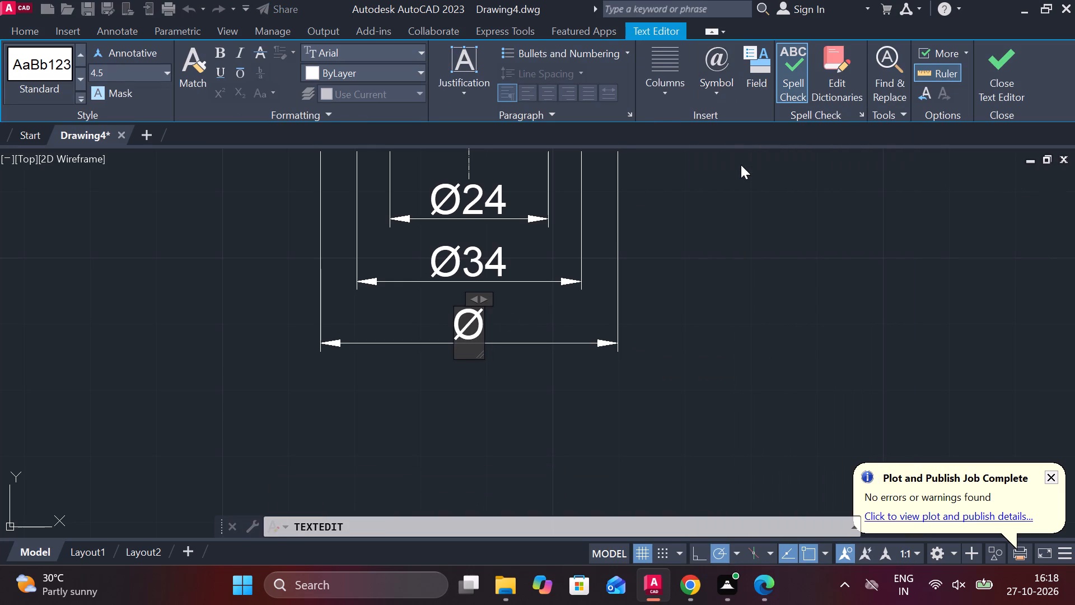
text(45)
double_click(1000, 91)
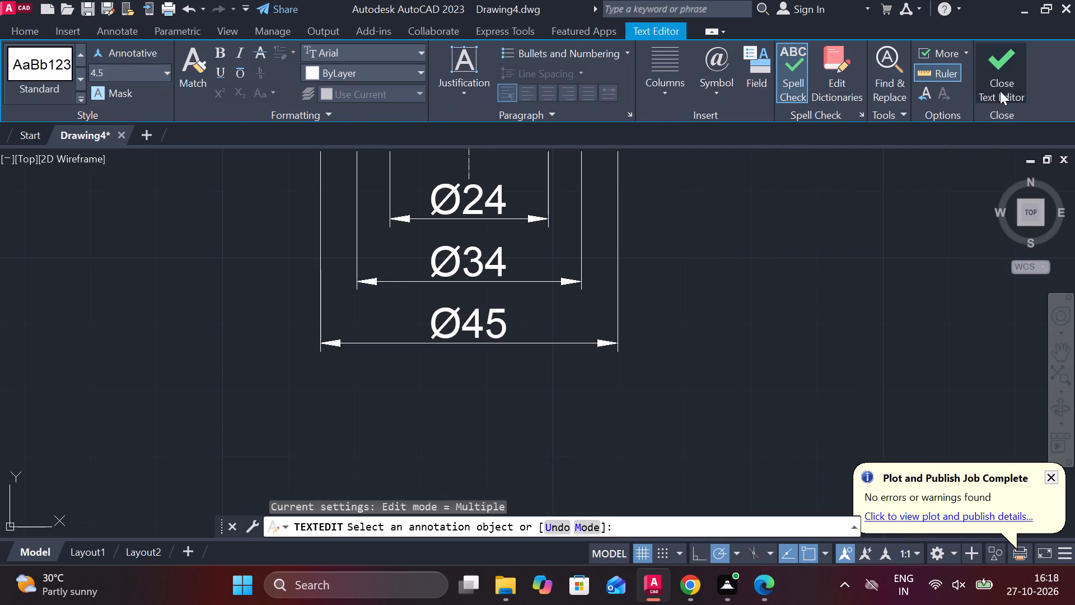
Add a radius dimension to the right-hand concave arc on top of the sectioned view, placed above the arc.
scroll(543, 452, down, 1)
middle_drag(752, 352, 747, 394)
scroll(752, 352, down, 1)
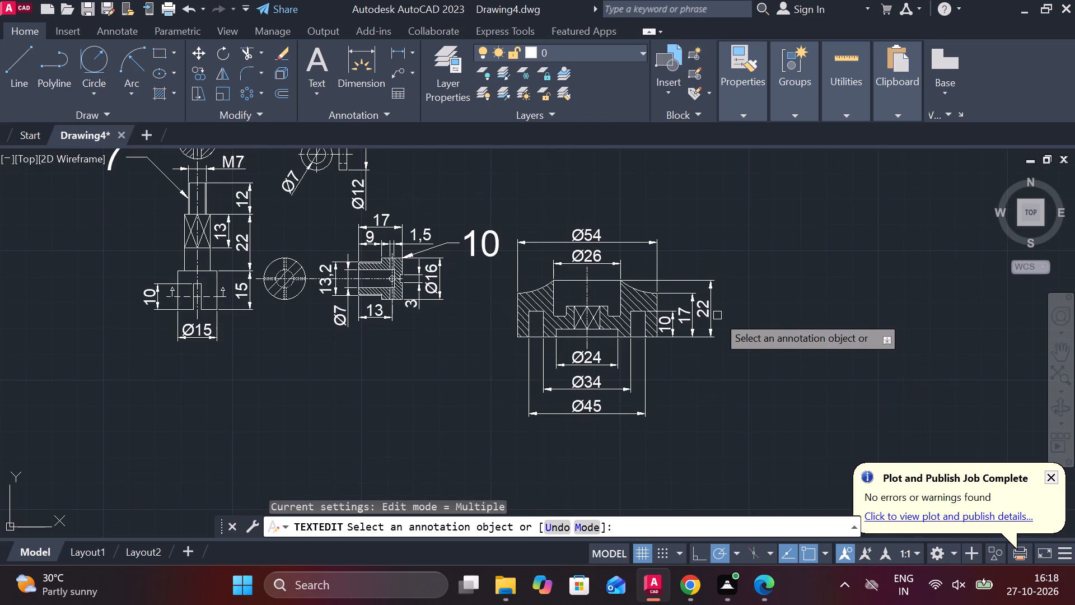
scroll(717, 315, up, 1)
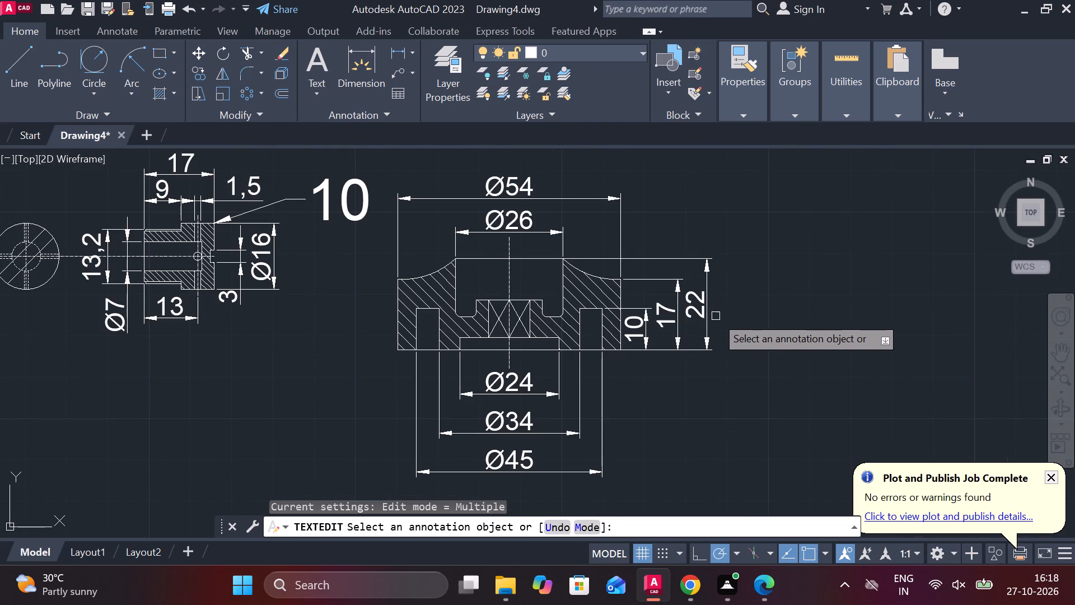
click(409, 51)
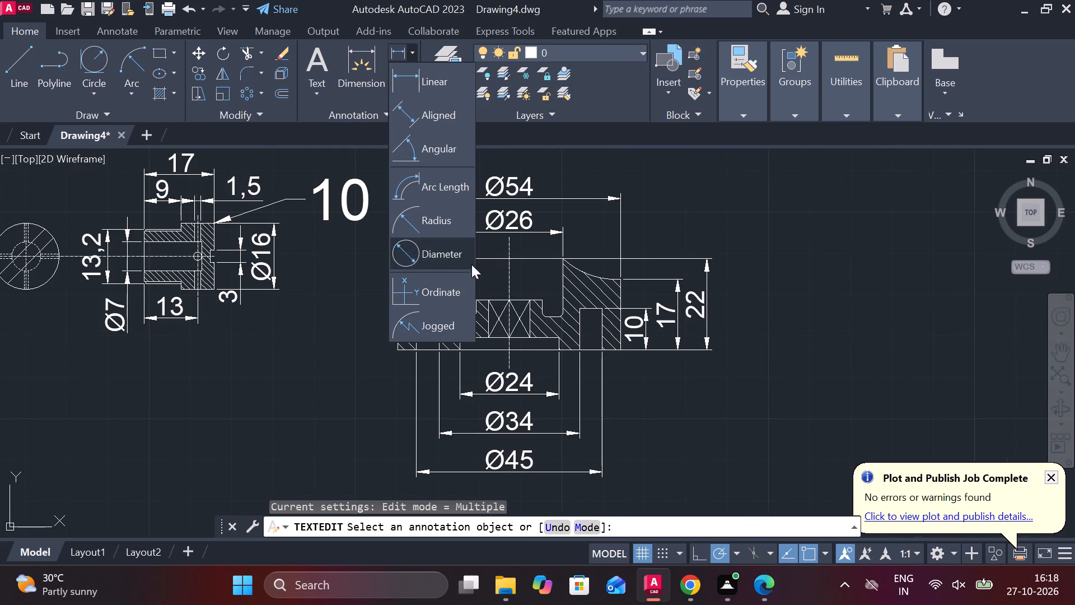
click(415, 219)
click(583, 269)
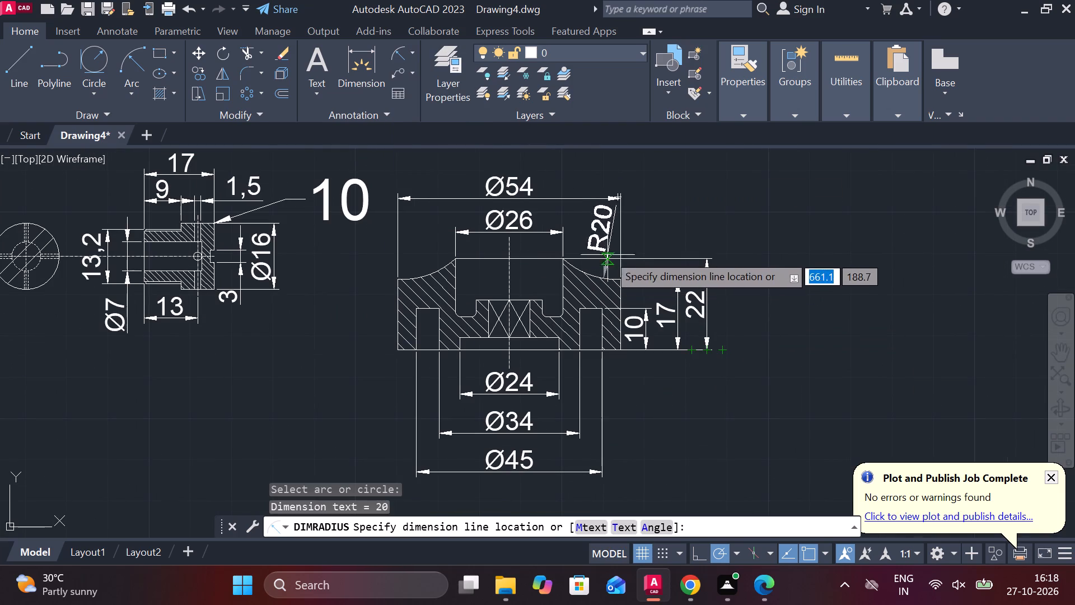
click(596, 252)
Add a horizontal linear dimension across the full width of the raised central boss, placed just above it inside the recess.
middle_drag(650, 246, 619, 245)
middle_drag(646, 303, 622, 302)
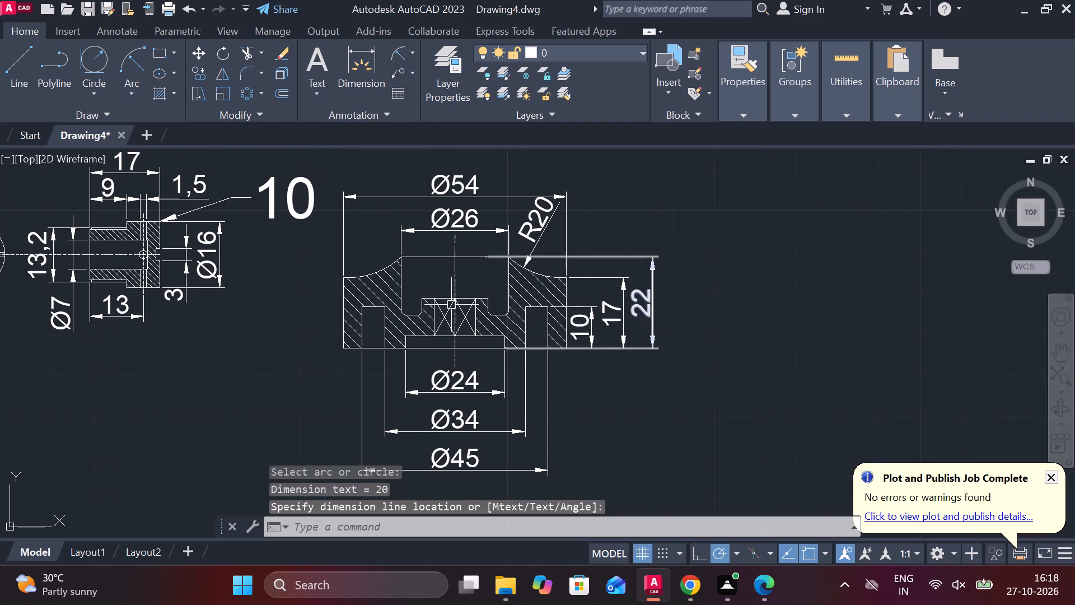
scroll(452, 288, up, 2)
click(415, 55)
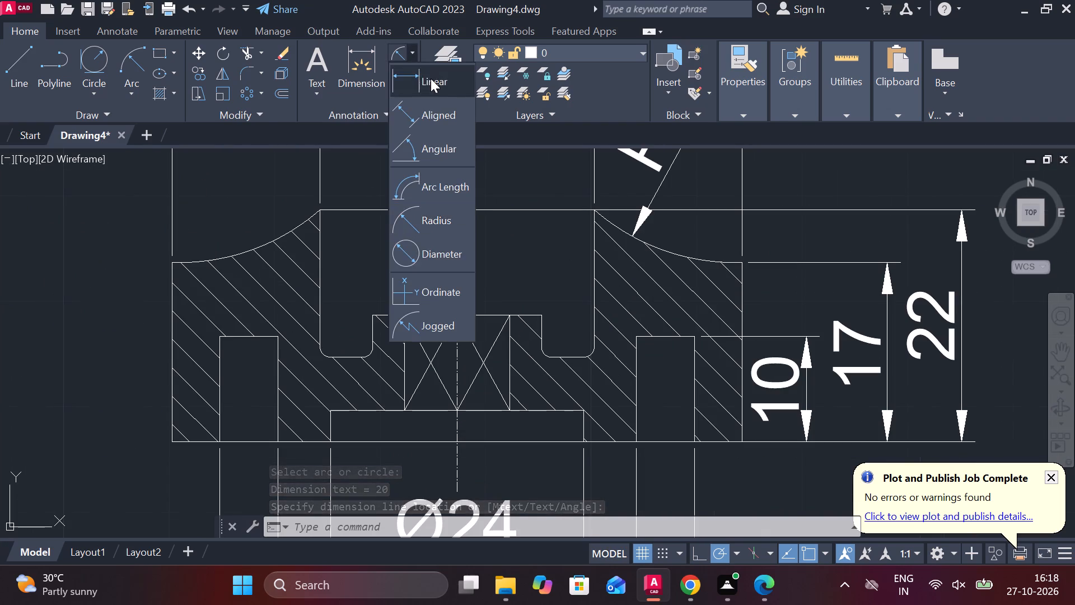
click(431, 78)
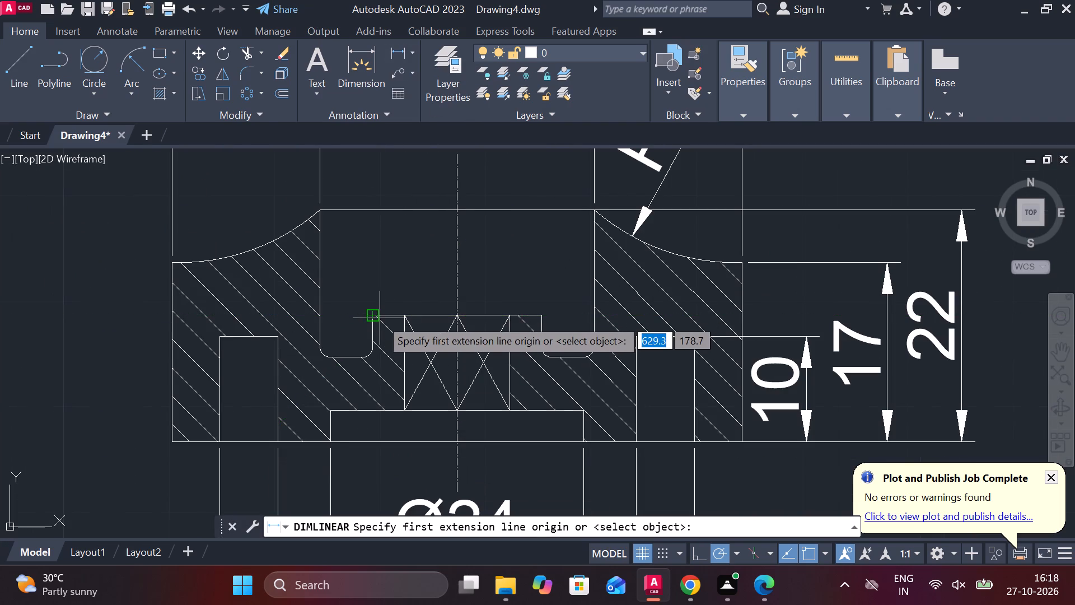
click(368, 313)
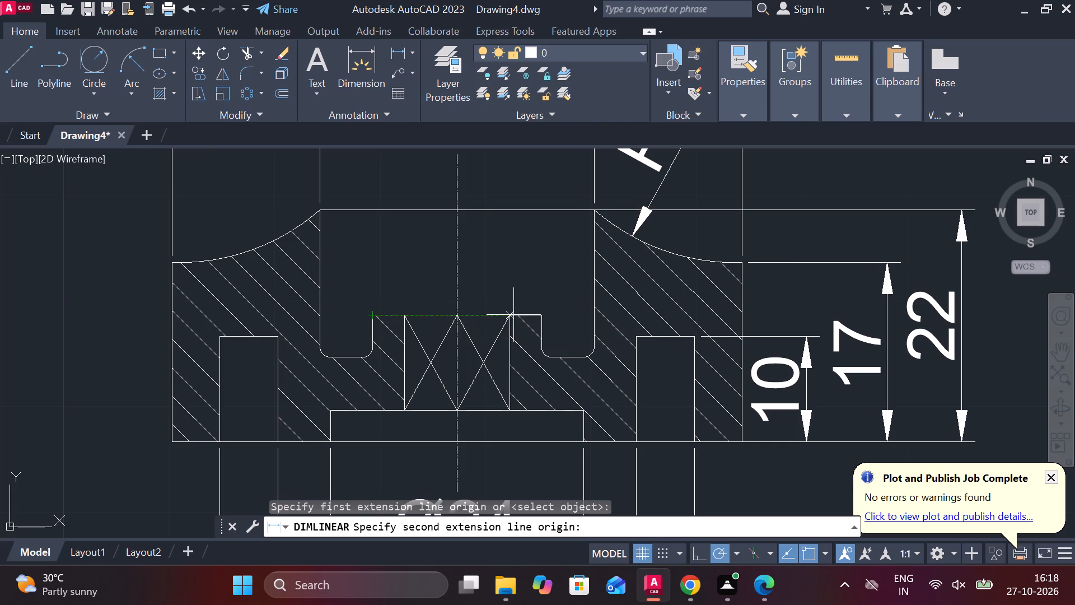
click(544, 316)
click(471, 296)
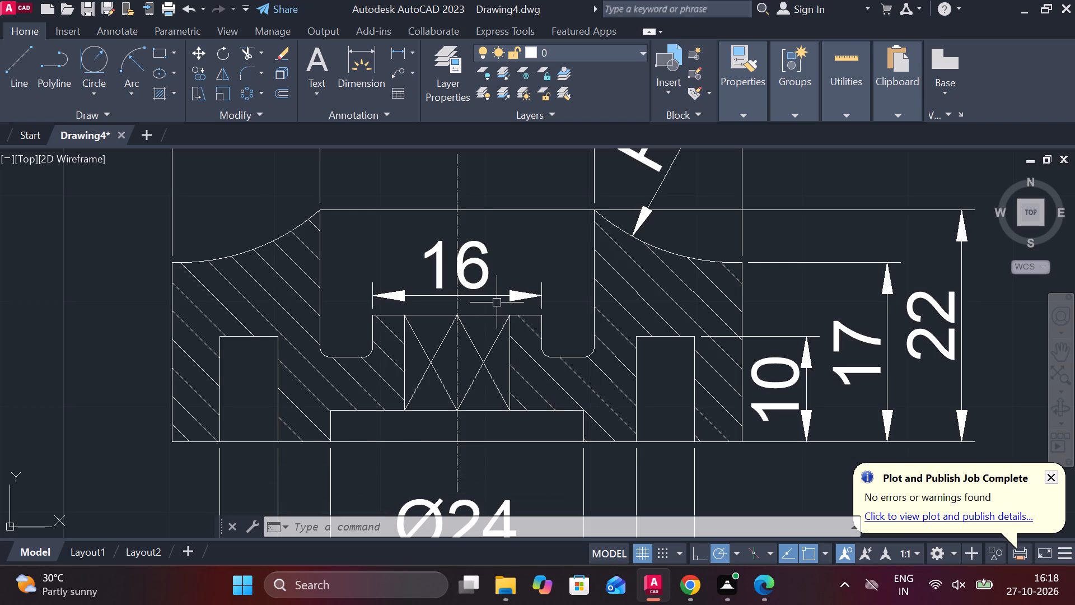
key(Escape)
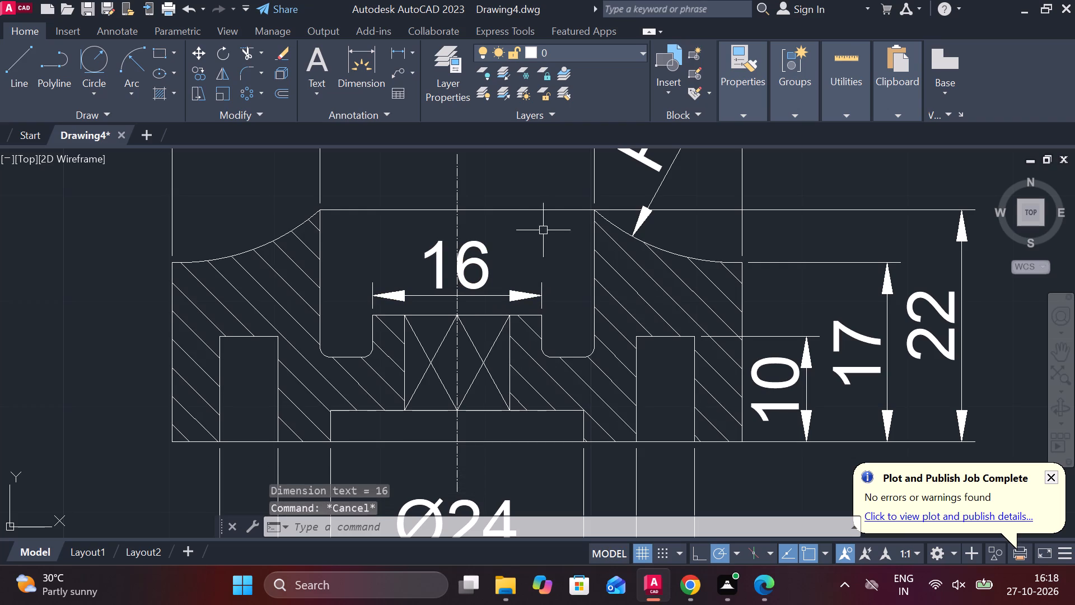
Add a vertical linear dimension from the section's top edge to the right-hand groove floor, placed inside the recess.
key(space)
click(560, 216)
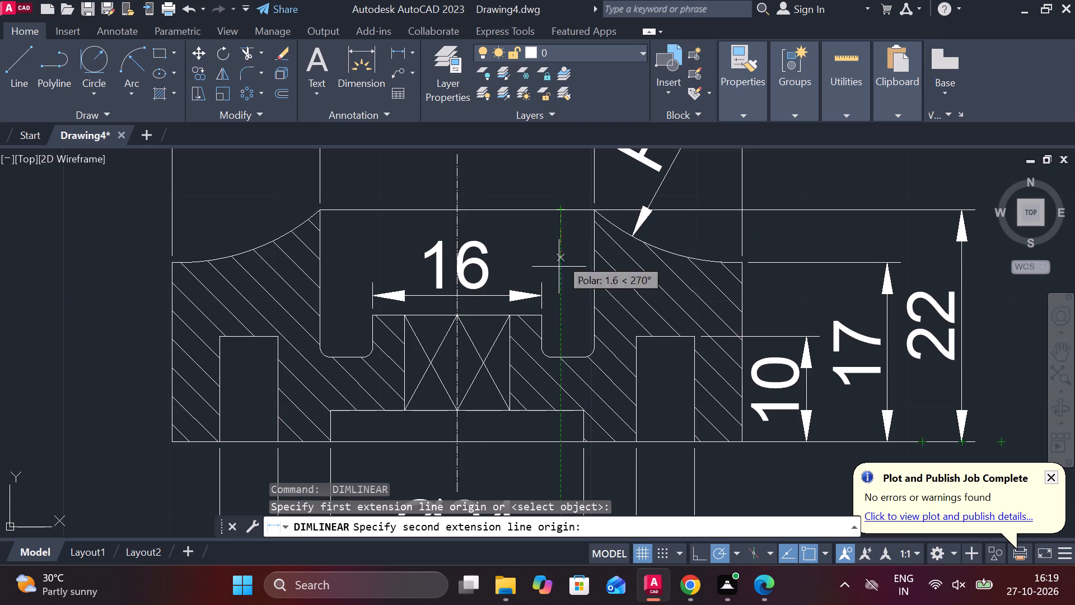
click(564, 364)
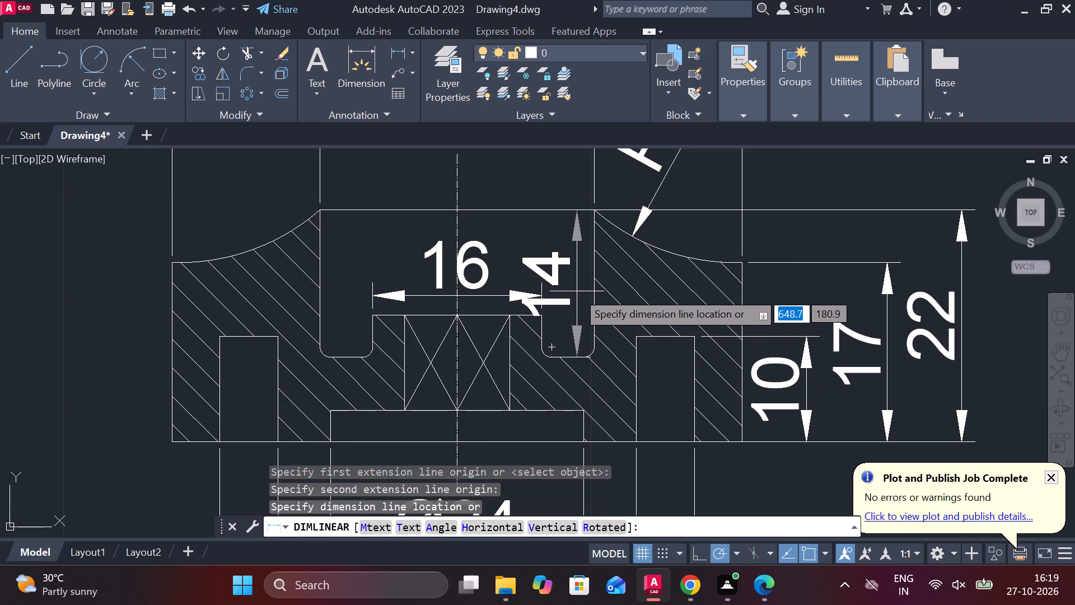
click(575, 257)
key(Escape)
Raise the 16 dimension line slightly above the central boss, keeping it inside the recess.
click(480, 272)
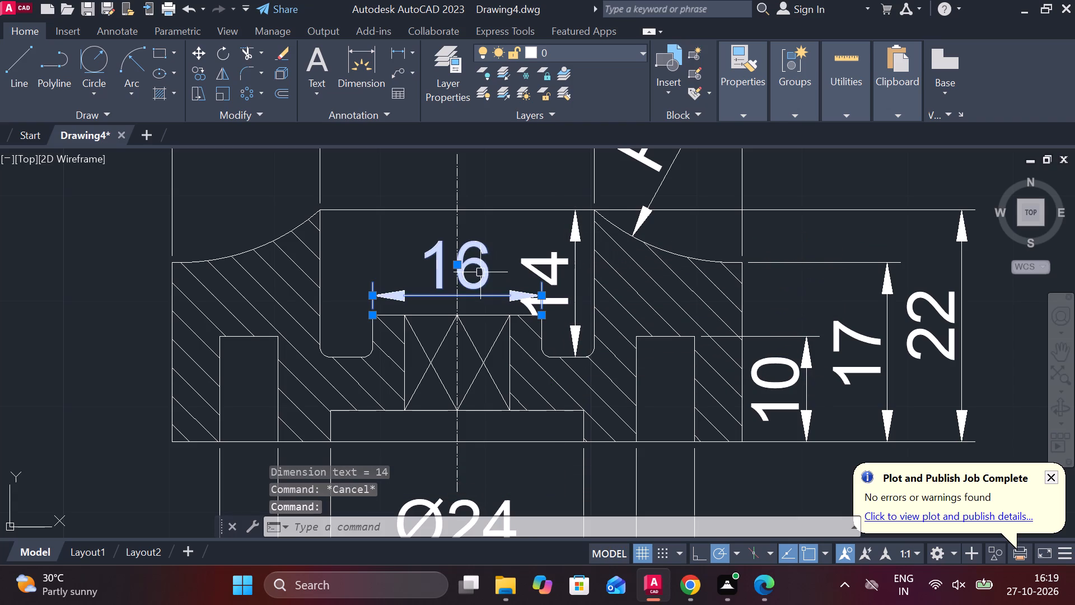
click(460, 266)
middle_drag(466, 193, 433, 311)
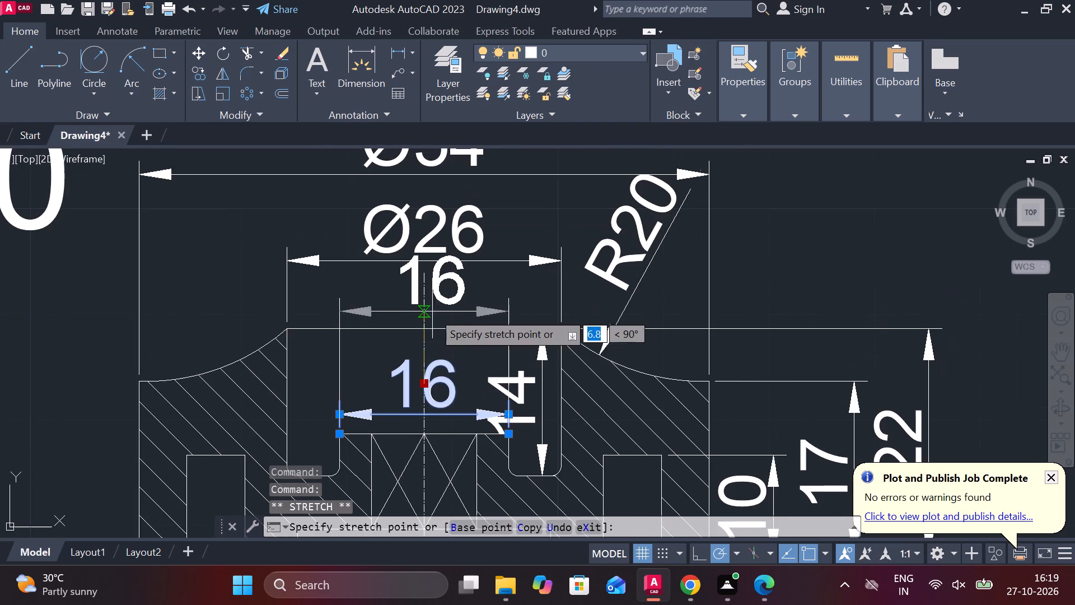
middle_drag(427, 356, 423, 314)
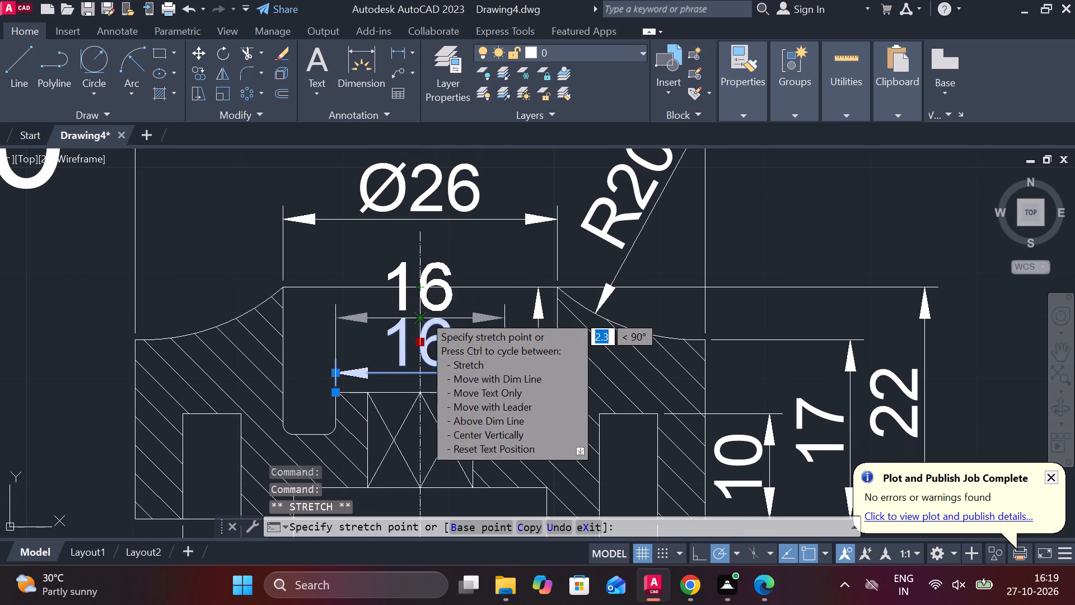
scroll(416, 348, up, 2)
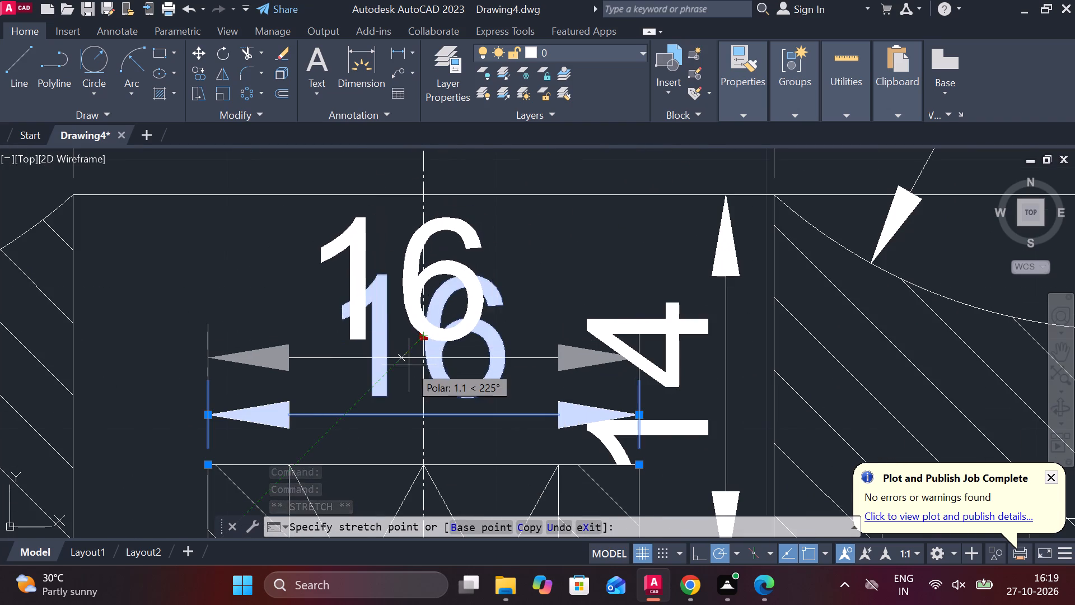
click(413, 365)
key(Escape)
Move the Ø54 dimension line higher above the sectioned view, widening its gap to the Ø26 dimension.
scroll(466, 352, down, 1)
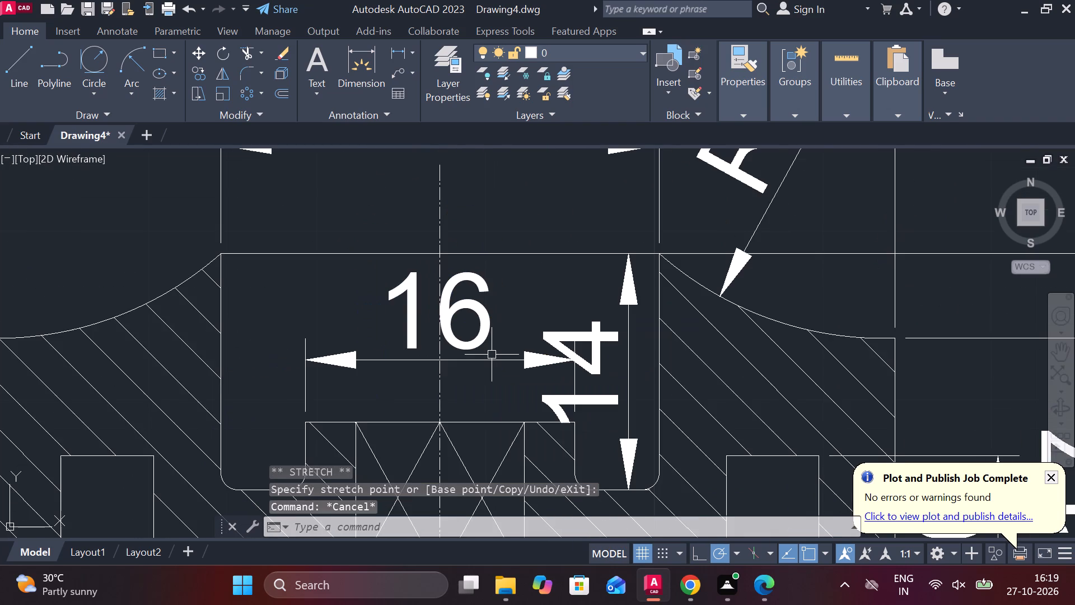
scroll(510, 357, down, 3)
scroll(526, 332, up, 2)
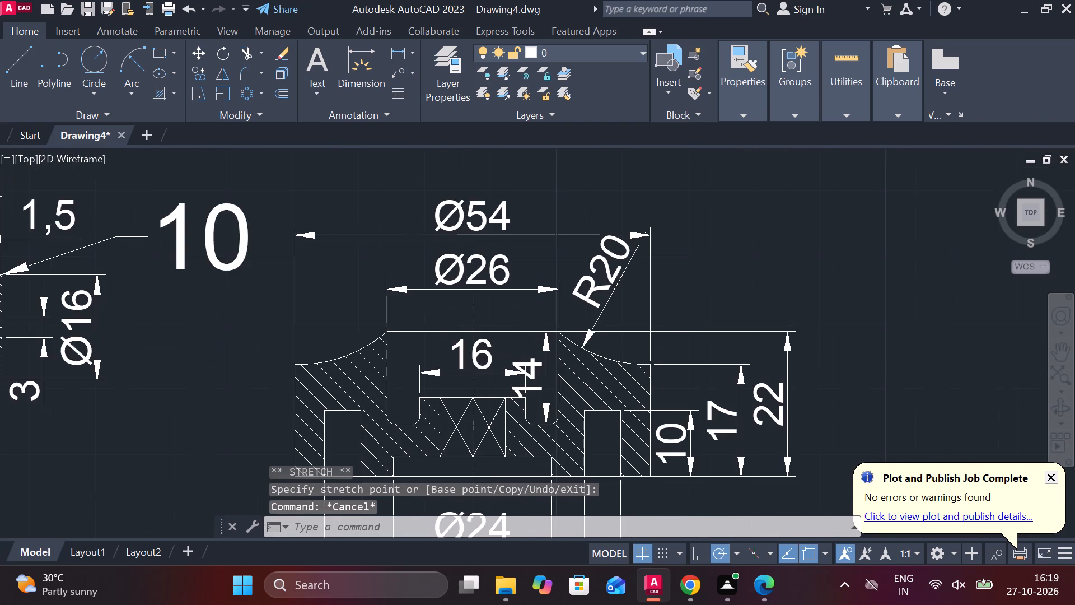
scroll(526, 332, down, 1)
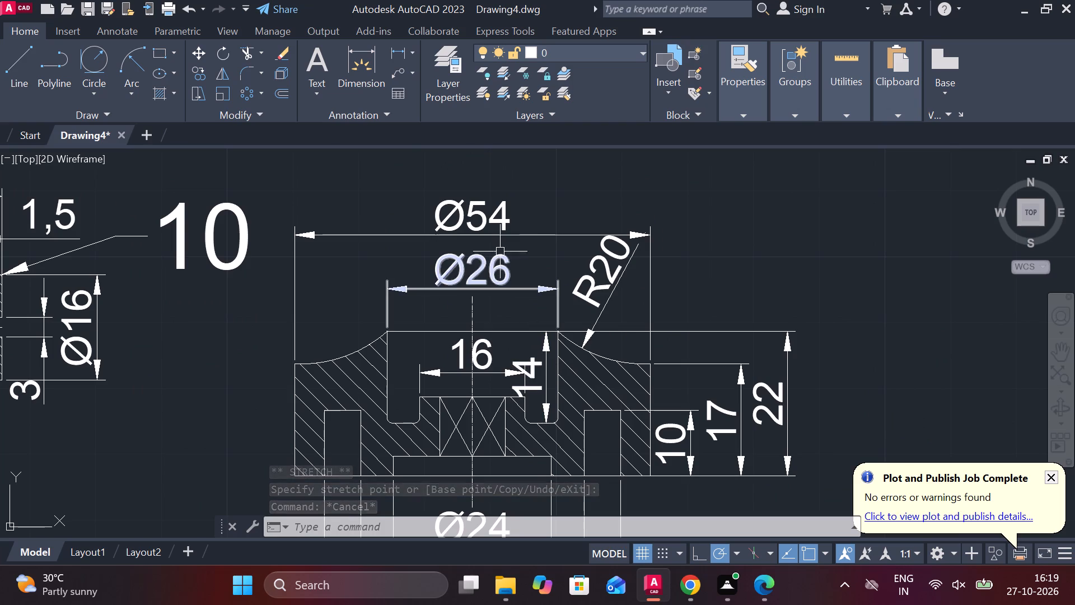
click(495, 234)
middle_drag(496, 234, 484, 342)
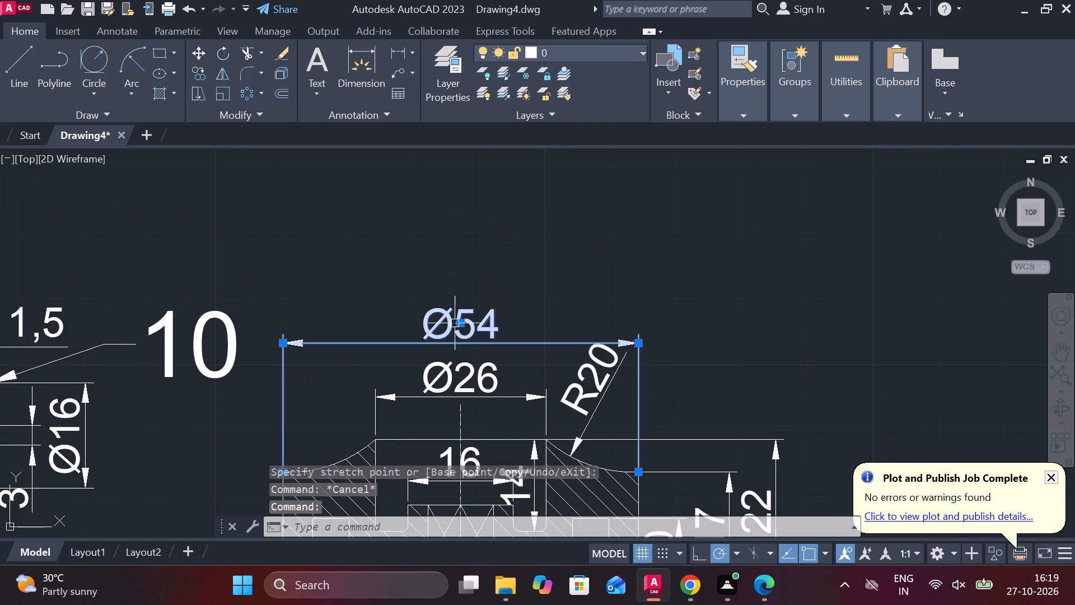
click(458, 323)
click(458, 281)
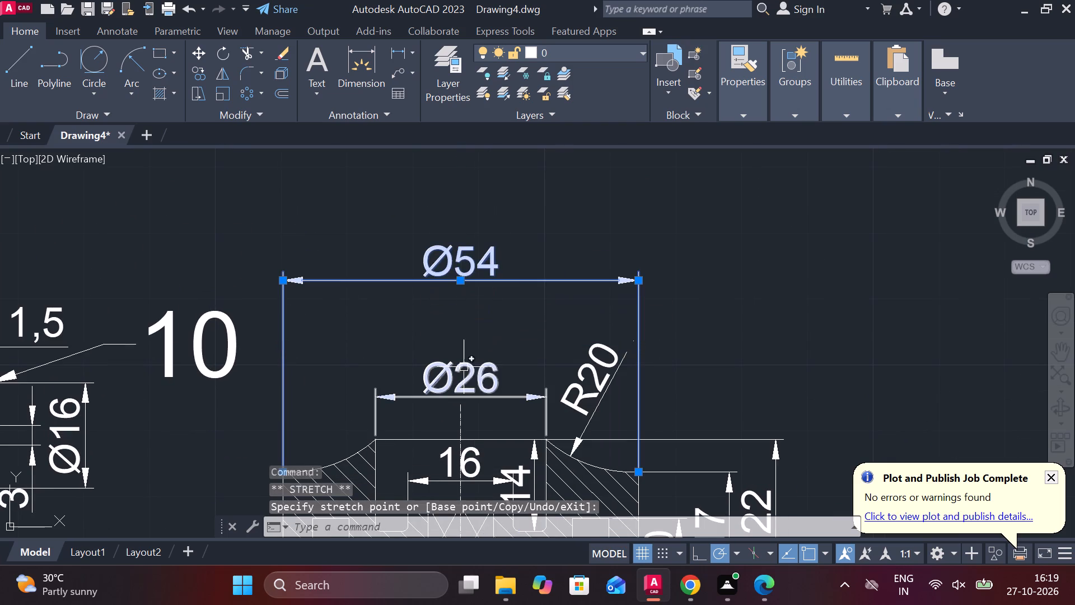
key(Escape)
Move the Ø26 dimension line higher above the sectioned view, leaving more room over the top edge.
click(461, 377)
click(461, 375)
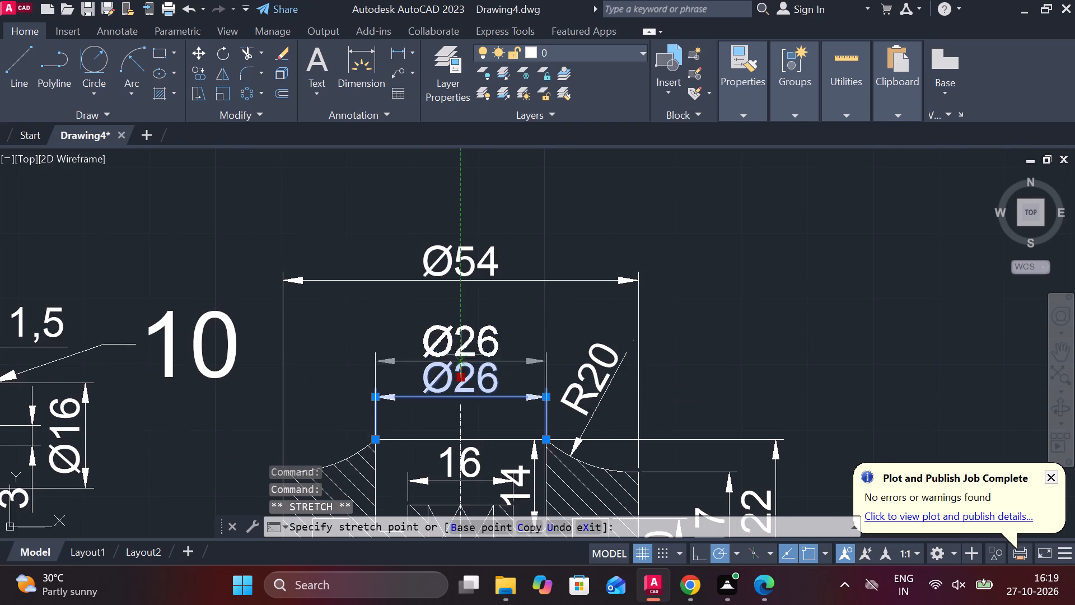
click(461, 340)
middle_drag(470, 363, 443, 249)
key(Escape)
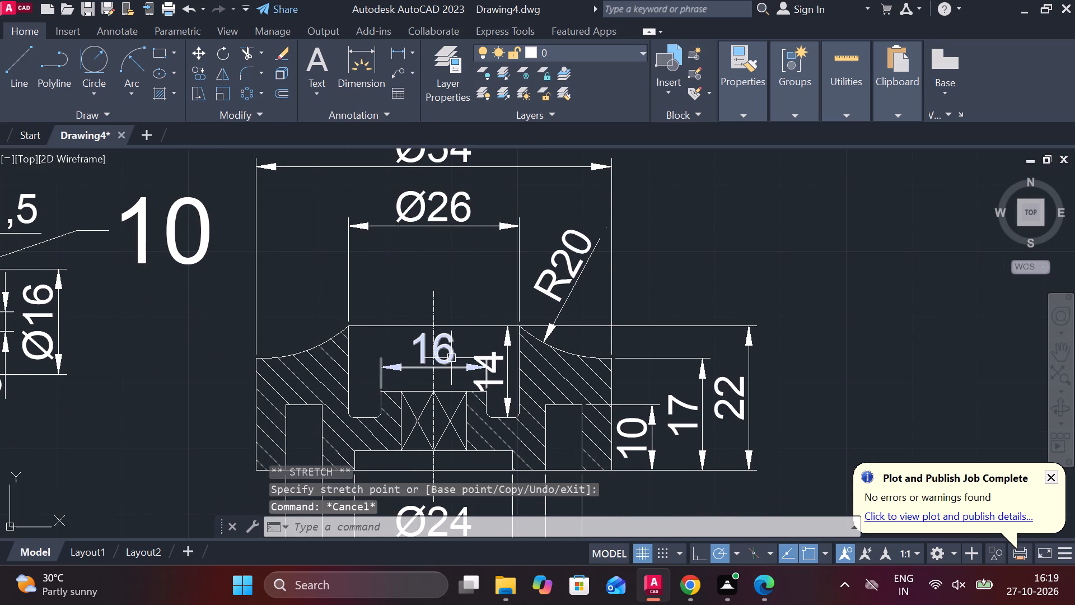
Move the 16 dimension line out of the recess, placing it above the section's top edge and below the Ø26 dimension.
click(451, 358)
scroll(454, 355, up, 1)
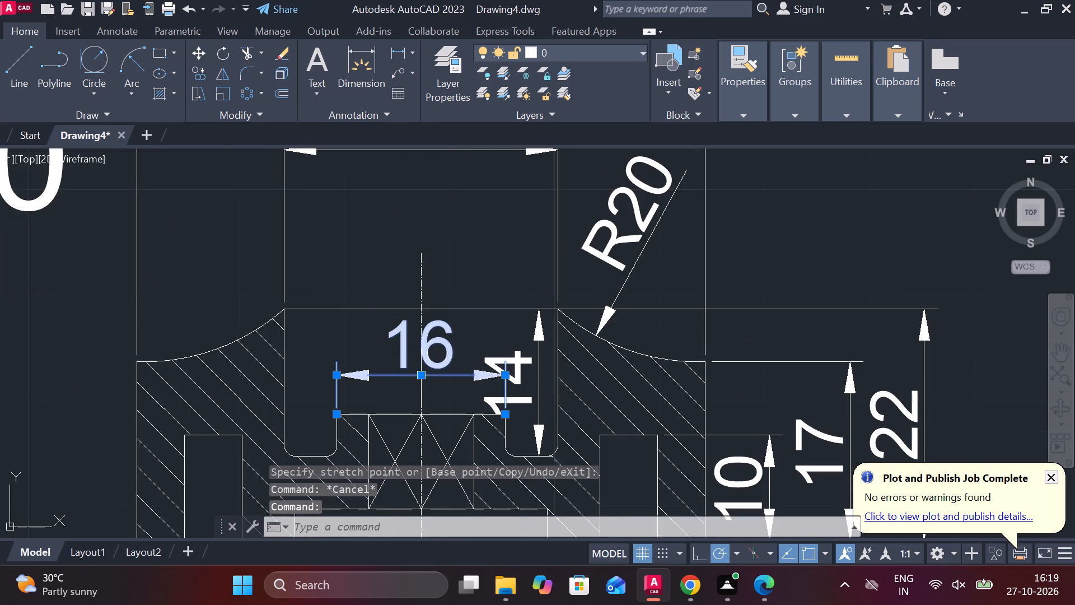
click(420, 374)
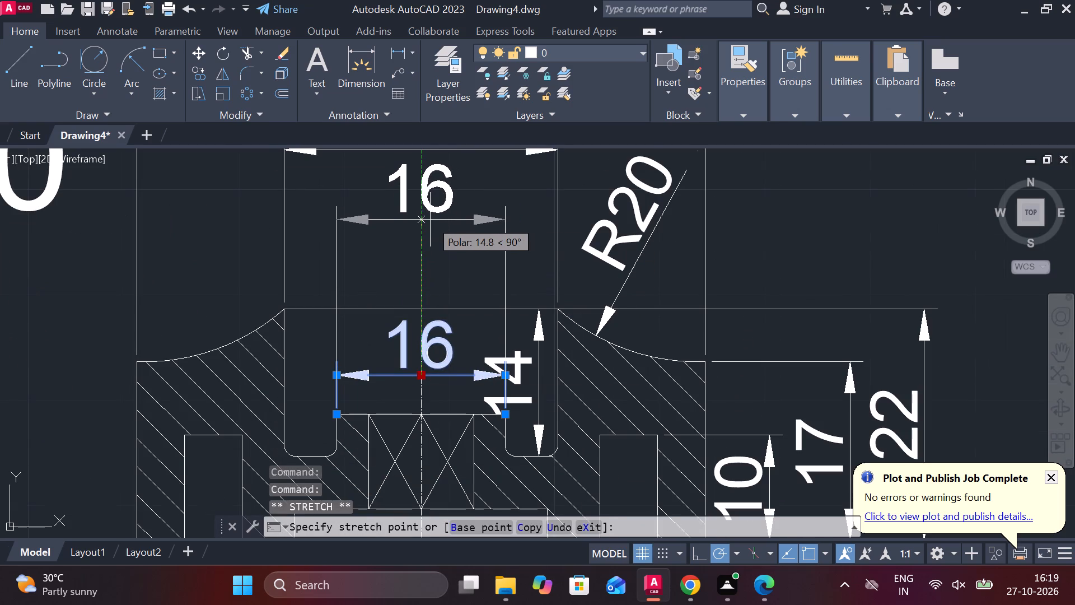
click(430, 226)
key(Escape)
Shift the 14 dimension line slightly toward the centreline, keeping it over the right-hand groove.
click(535, 377)
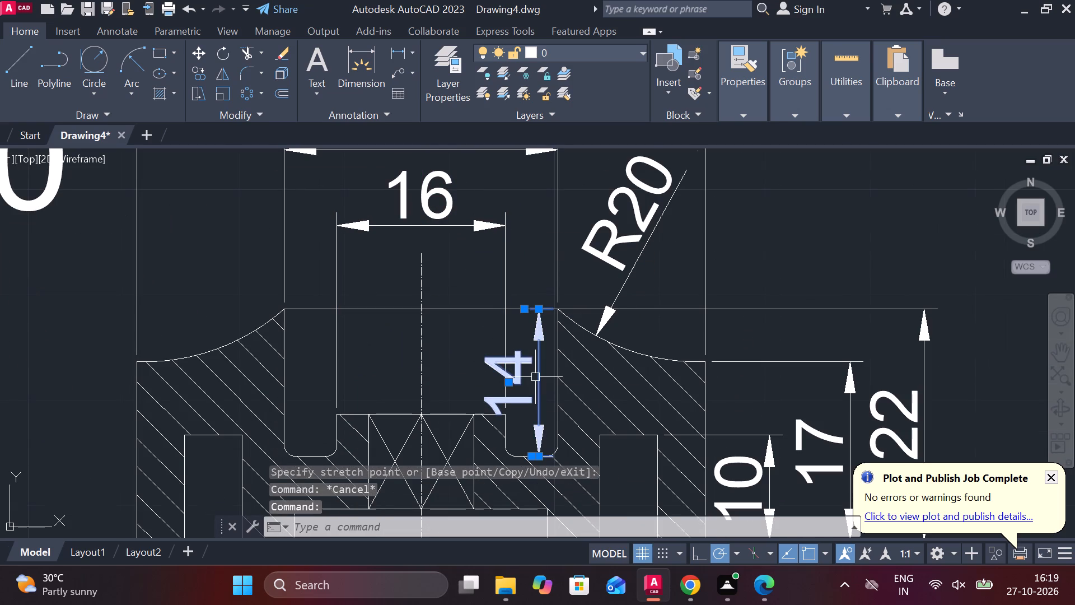
click(511, 379)
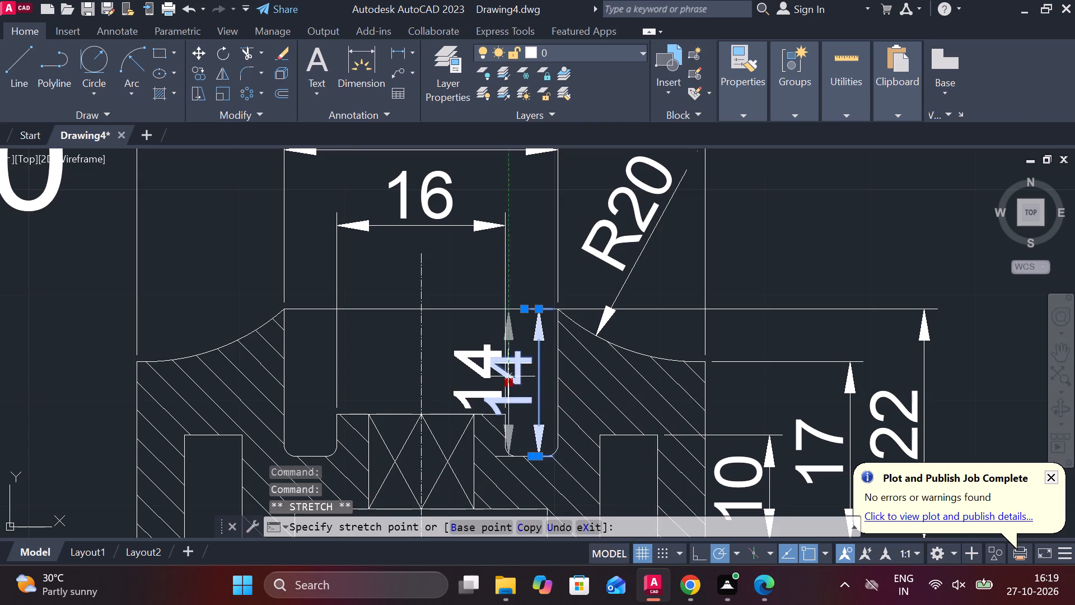
scroll(464, 361, up, 2)
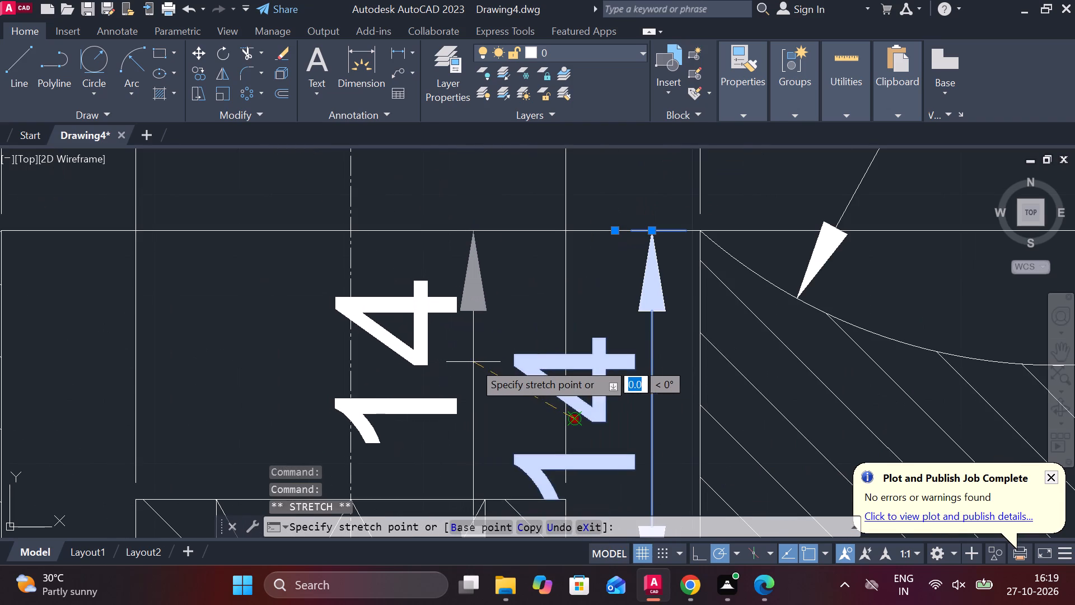
scroll(494, 363, down, 1)
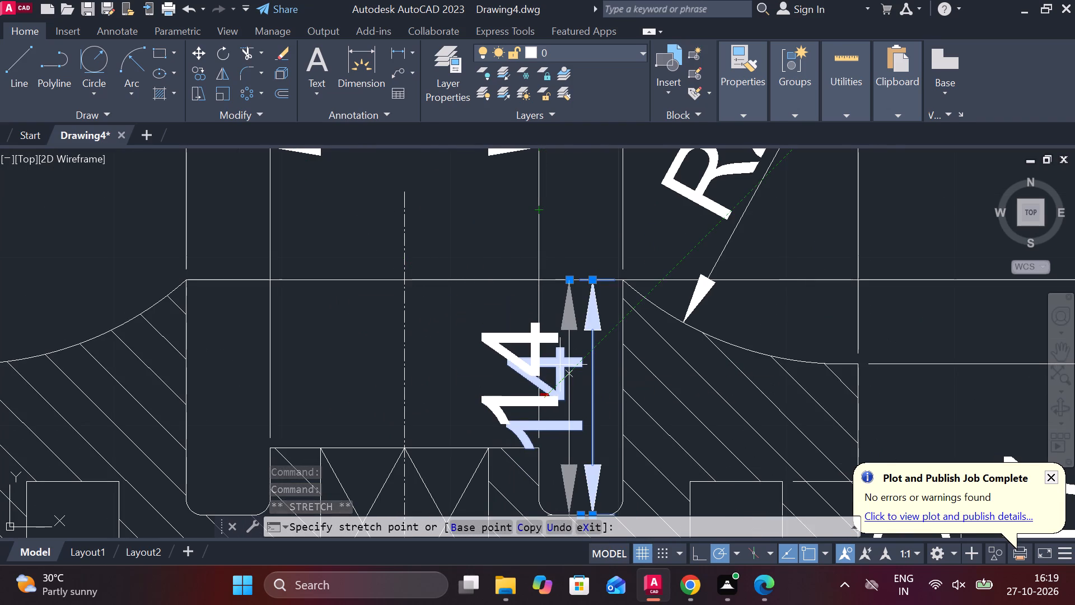
click(563, 366)
key(Escape)
scroll(563, 376, down, 1)
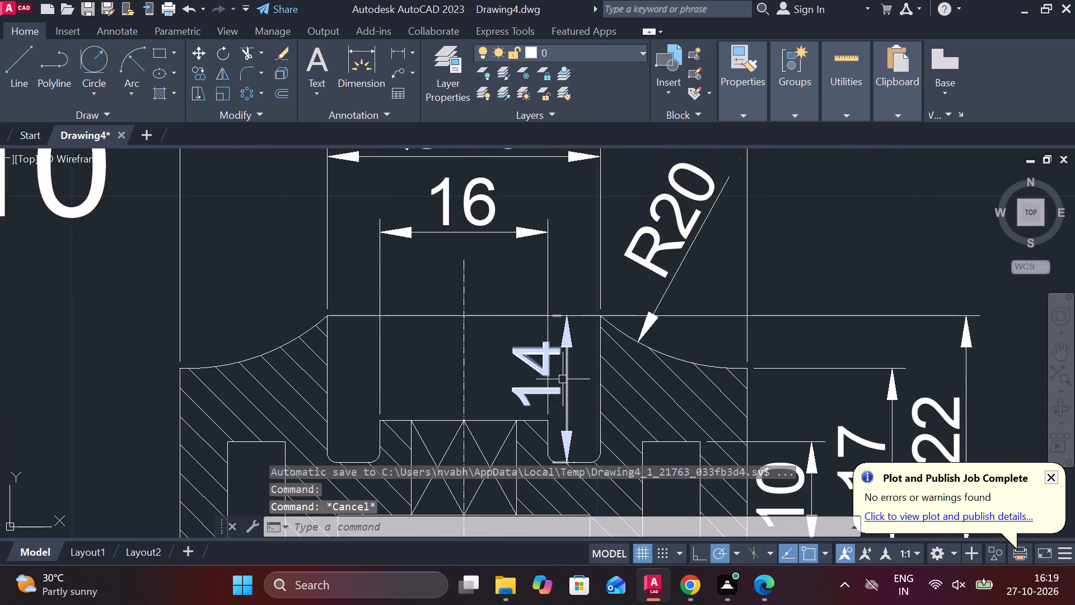
Add a vertical linear dimension from the section's top edge to the central boss top, just left of the centreline.
middle_drag(571, 402, 493, 293)
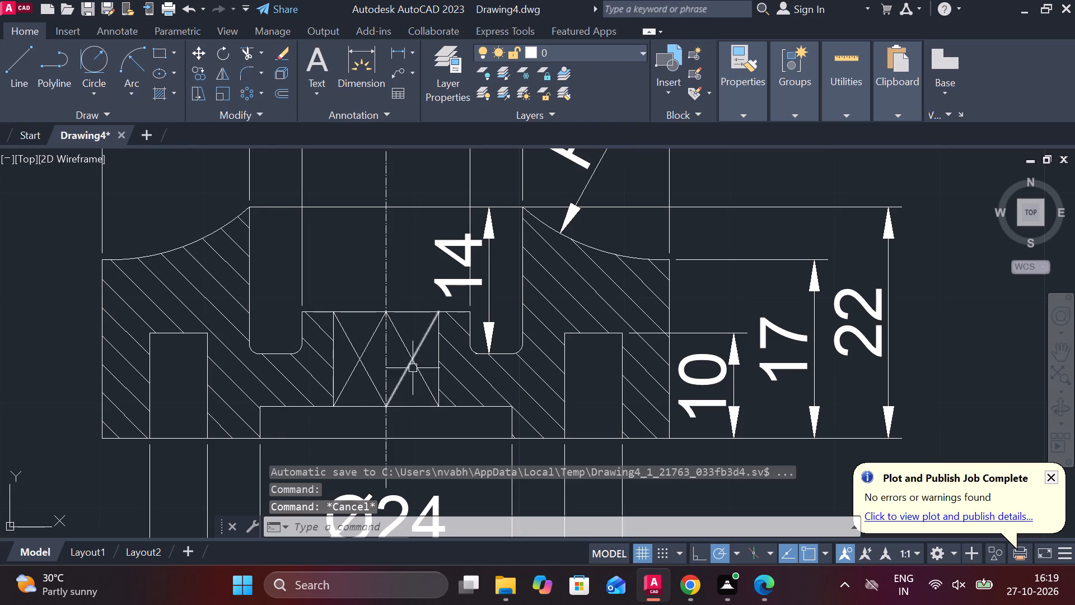
scroll(454, 309, down, 1)
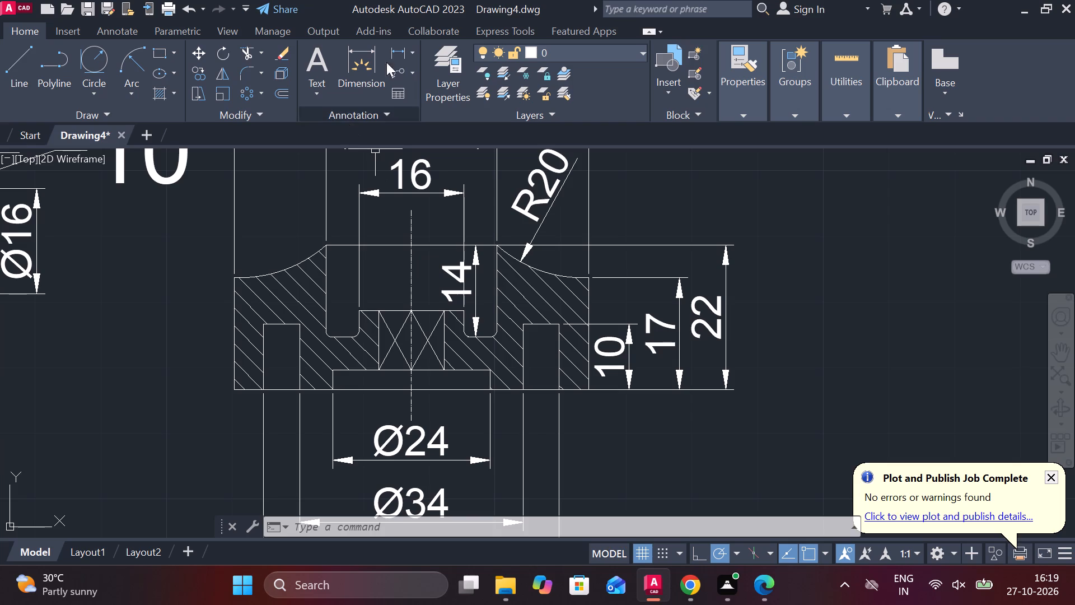
click(394, 47)
click(417, 239)
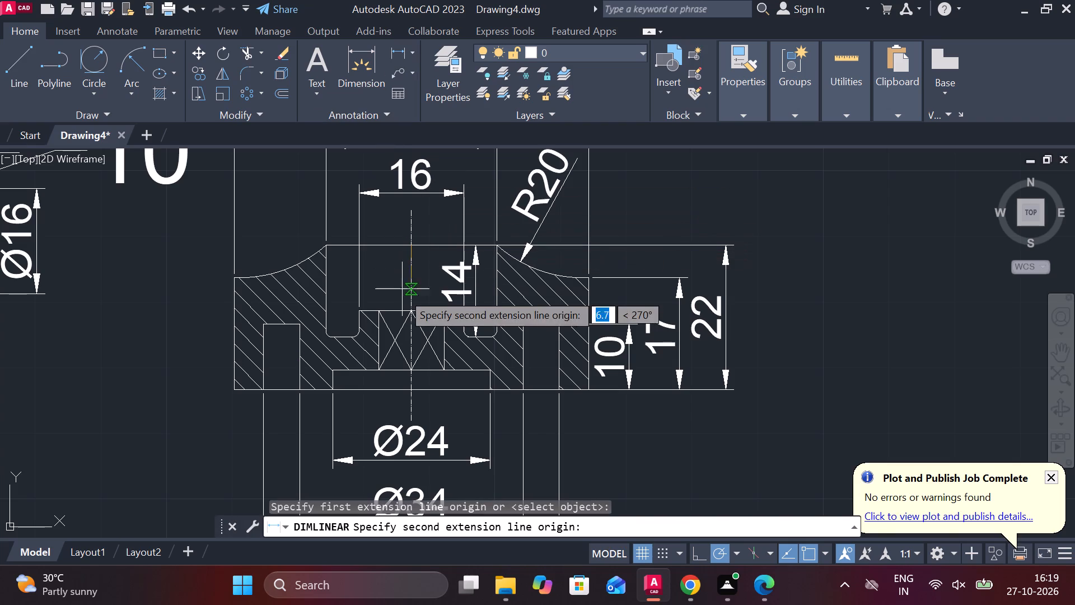
click(405, 301)
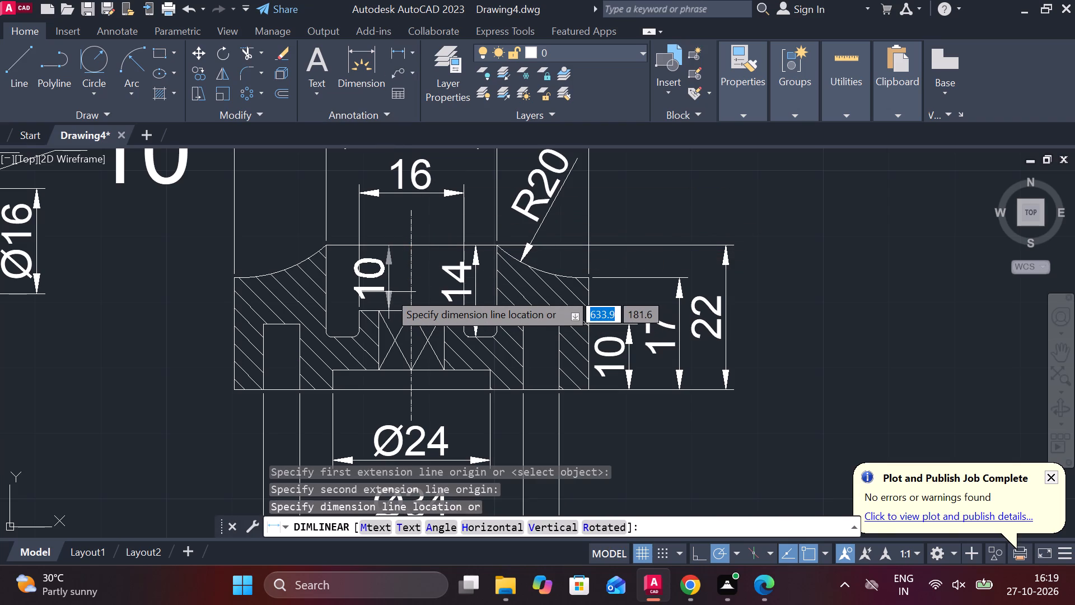
scroll(389, 292, up, 2)
click(405, 288)
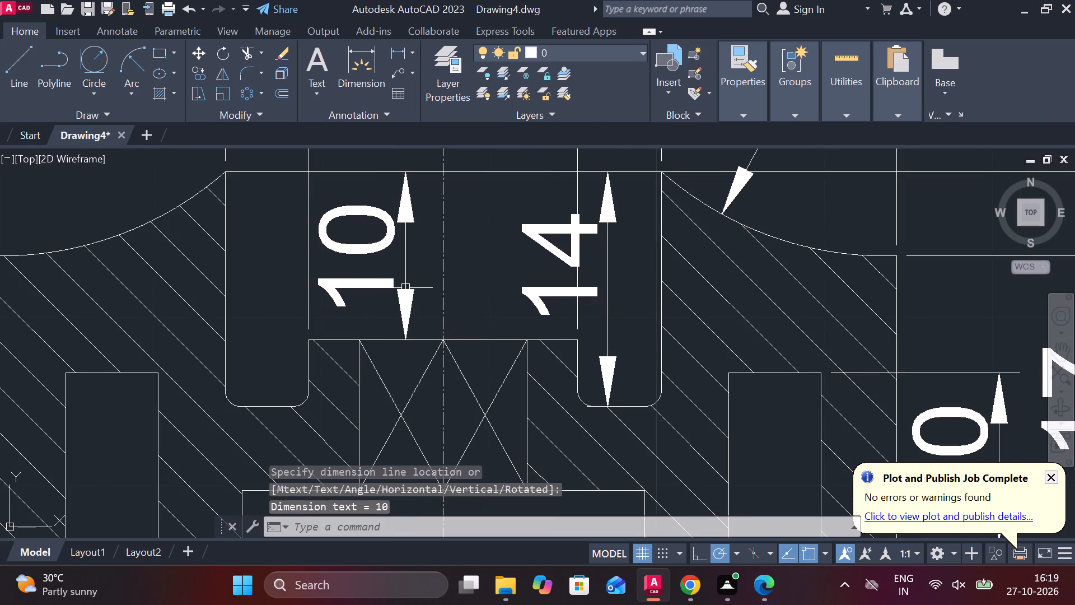
Add a diameter symbol to the 16 dimension text above the sectioned view, making it Ø16.
scroll(405, 288, down, 2)
scroll(487, 333, down, 1)
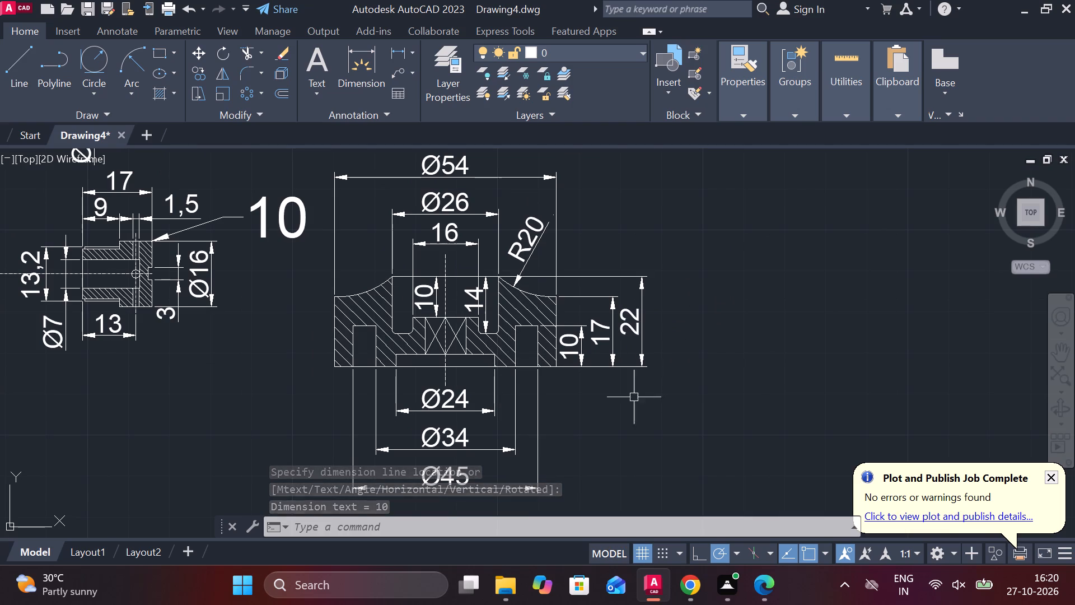
middle_drag(543, 402, 514, 370)
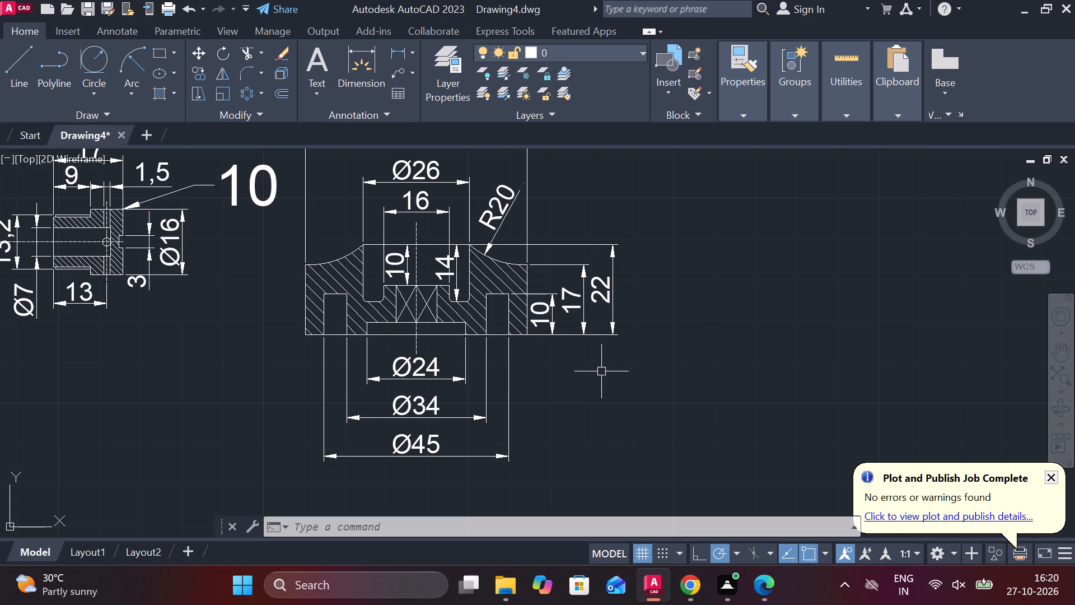
middle_drag(587, 357, 595, 426)
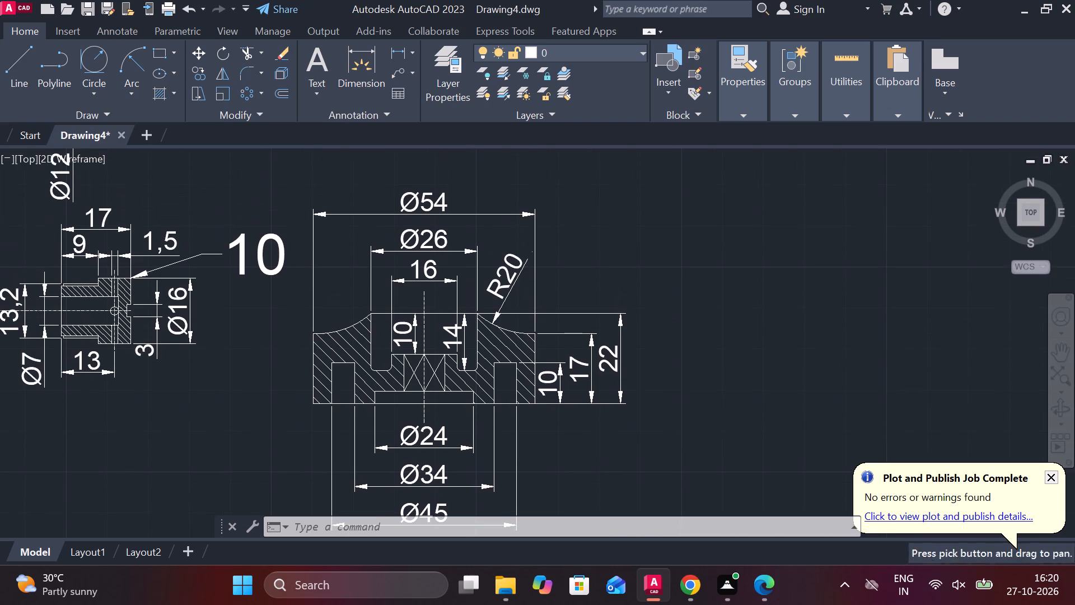
double_click(416, 265)
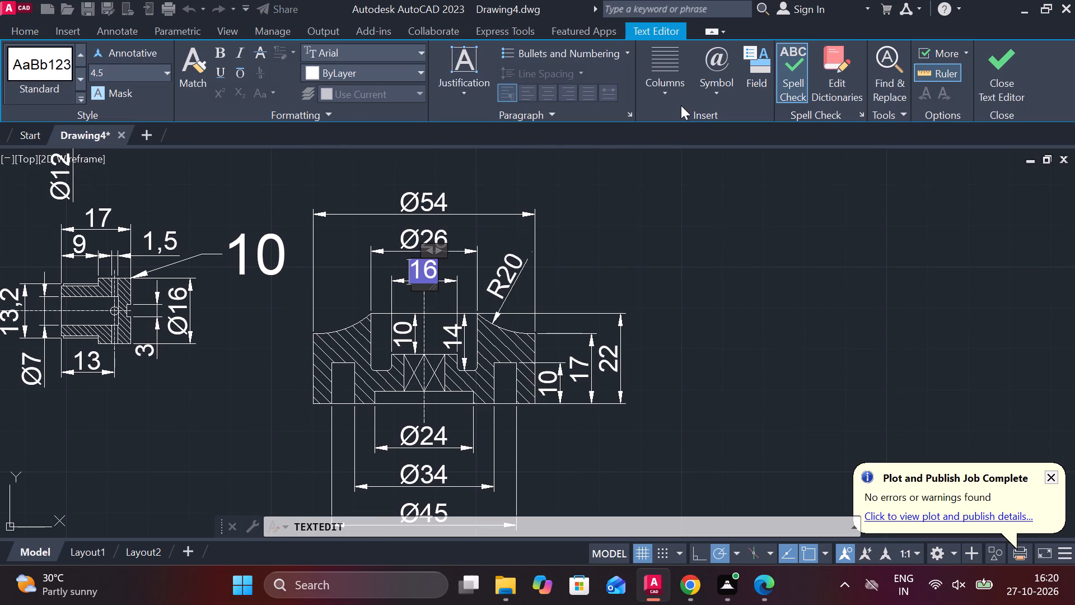
click(714, 96)
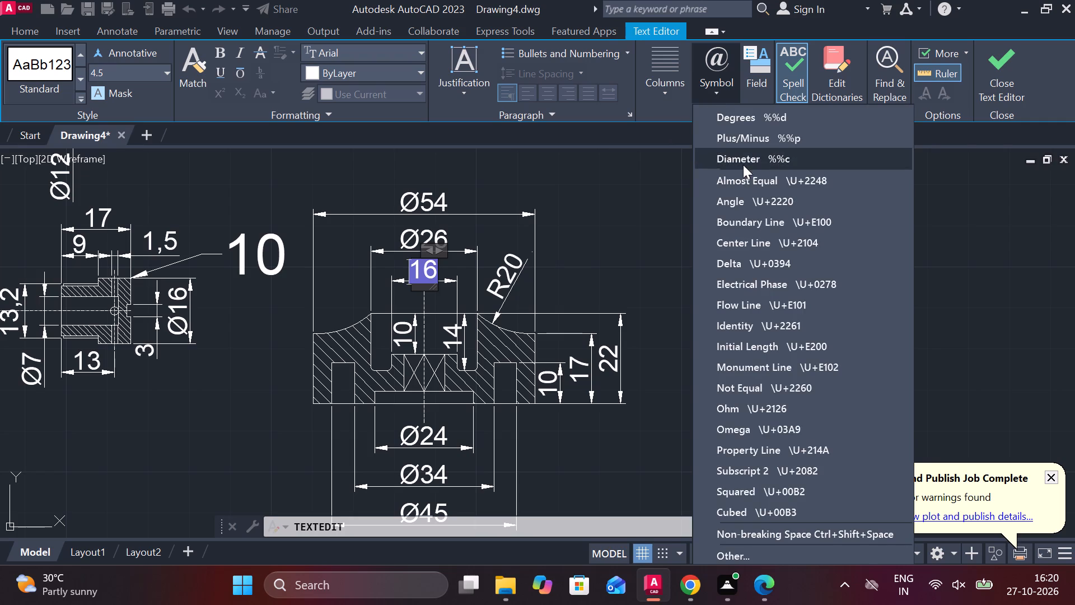
click(743, 165)
click(995, 73)
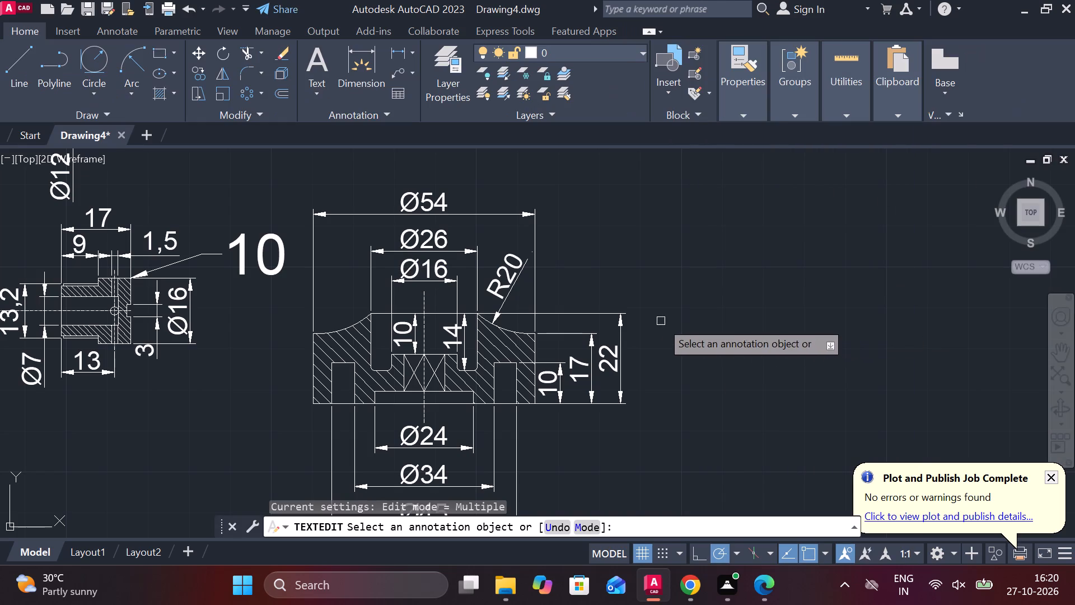
key(Escape)
Lower the Ø16 dimension line slightly toward the section's top edge, widening its gap to the Ø26 dimension.
scroll(414, 289, up, 1)
click(443, 249)
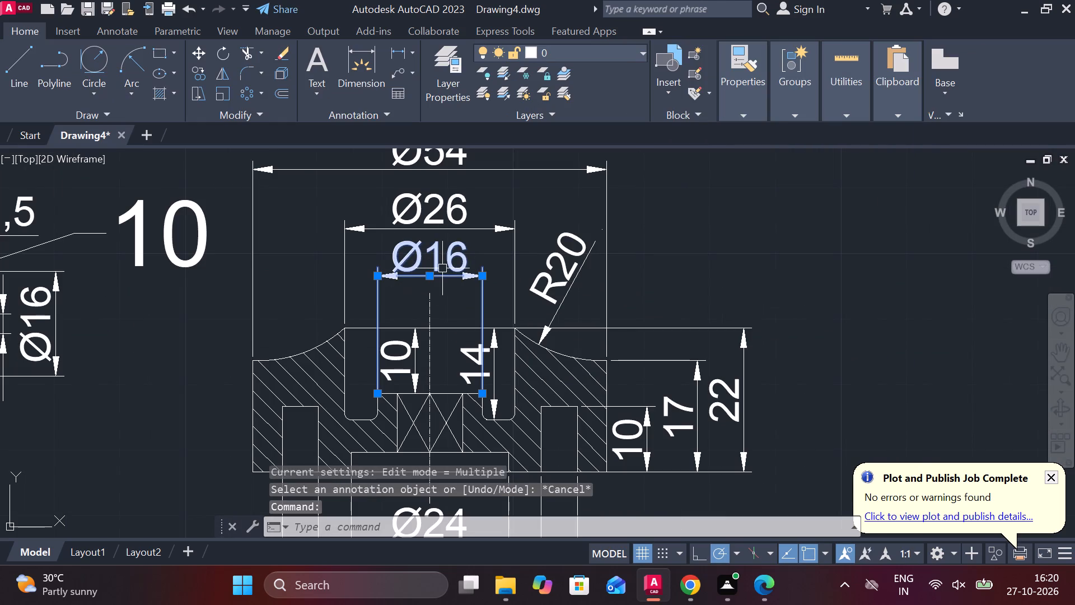
click(430, 276)
click(430, 290)
key(Escape)
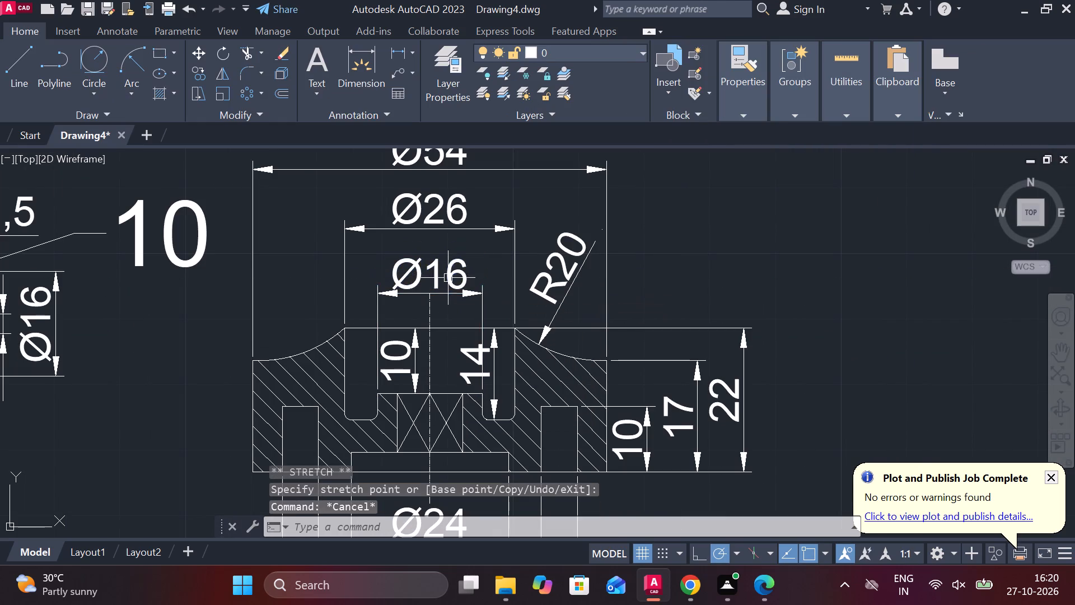
Add a multileader labelled 4 at text height 10, from the section's upper-right corner to a landing above and right of it.
scroll(730, 319, down, 1)
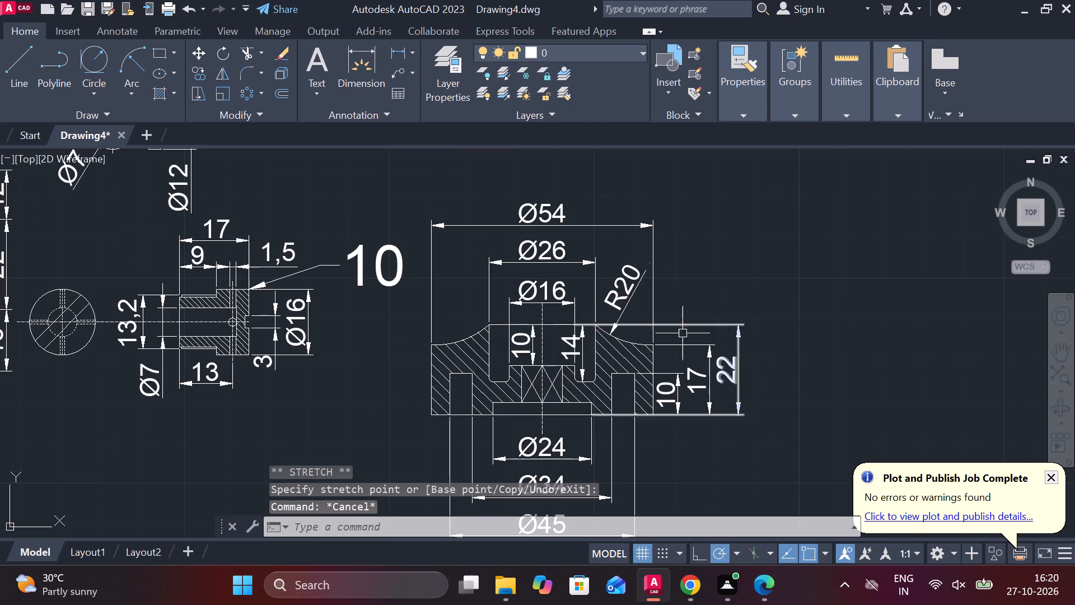
scroll(598, 284, down, 1)
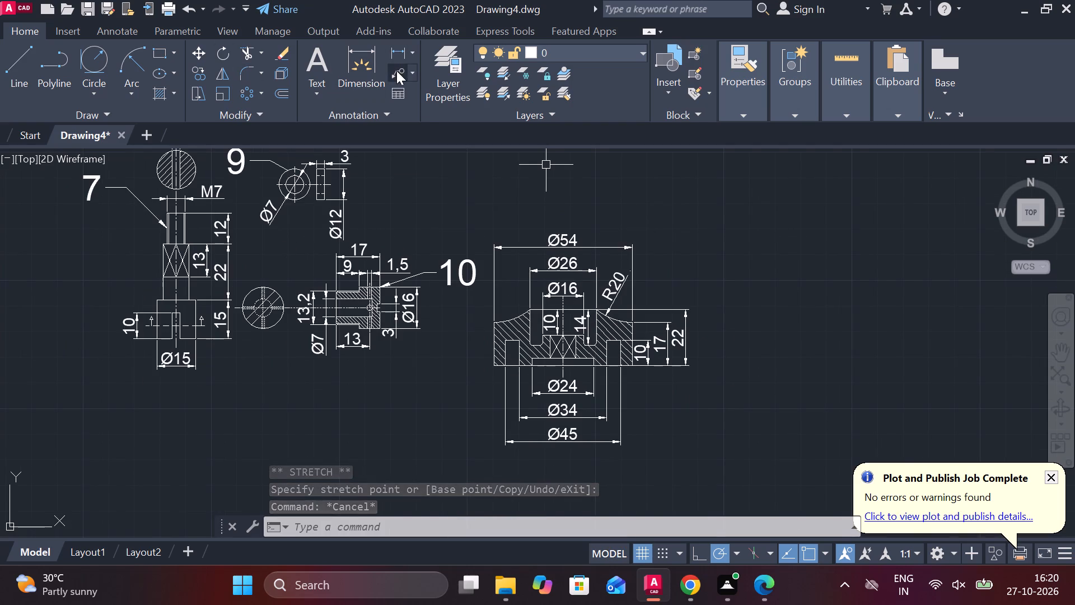
click(396, 71)
scroll(657, 297, up, 1)
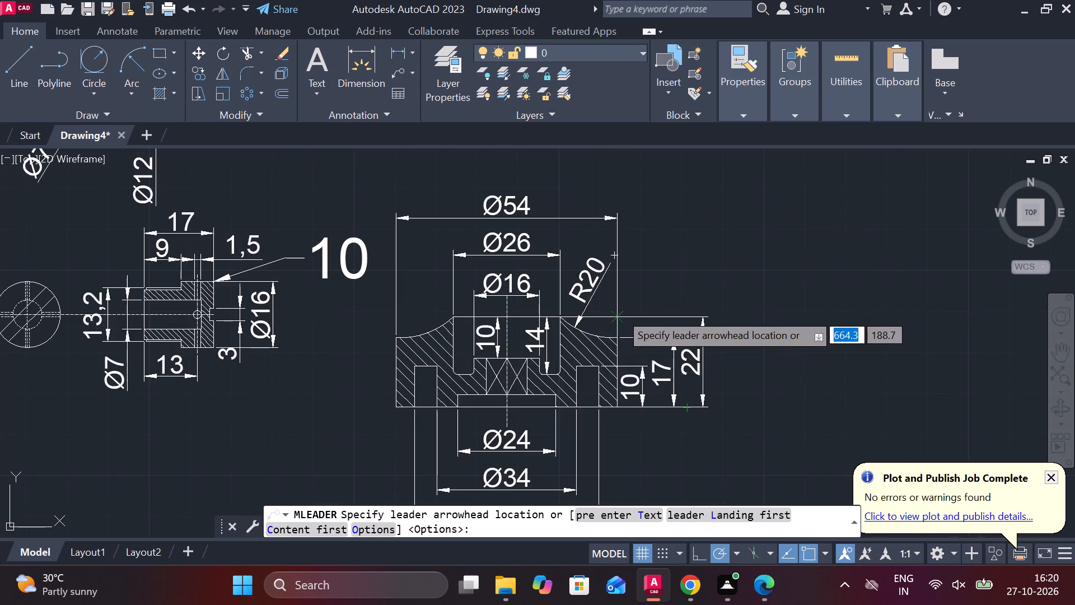
click(620, 315)
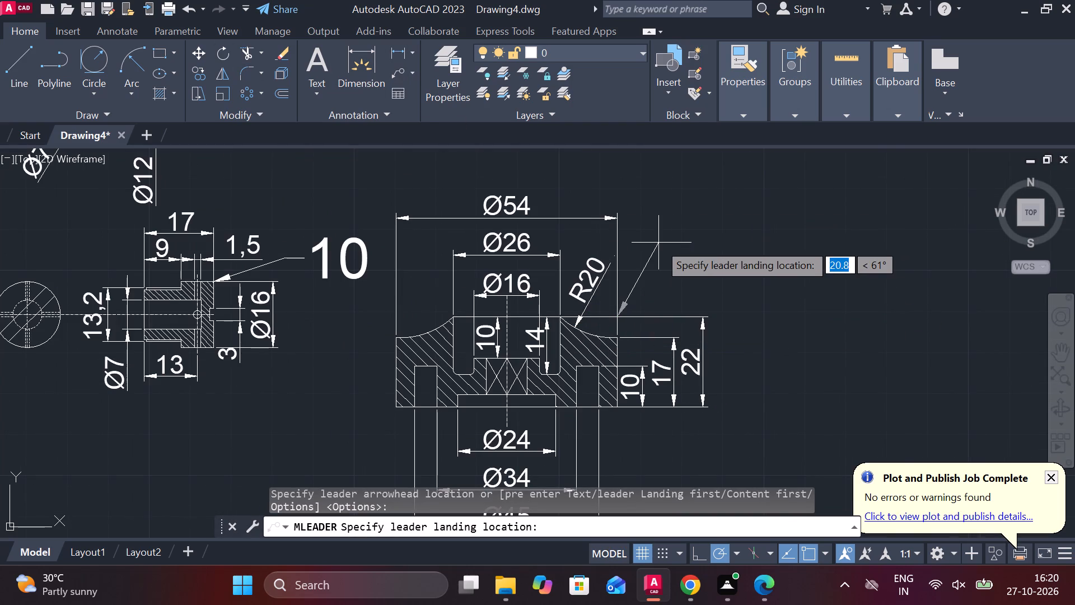
click(658, 243)
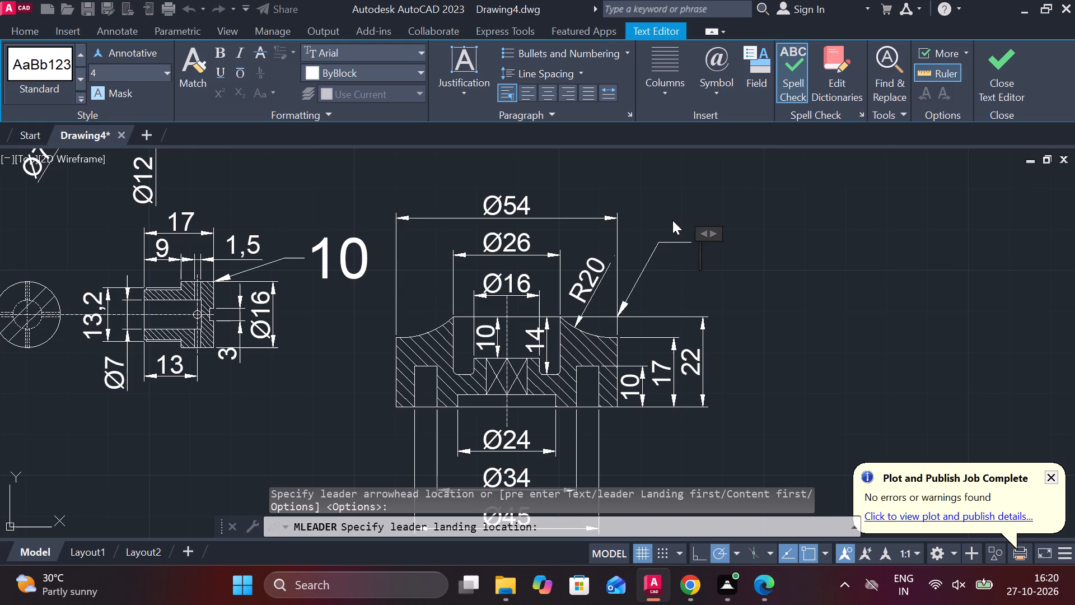
click(146, 73)
text(10)
key(Return)
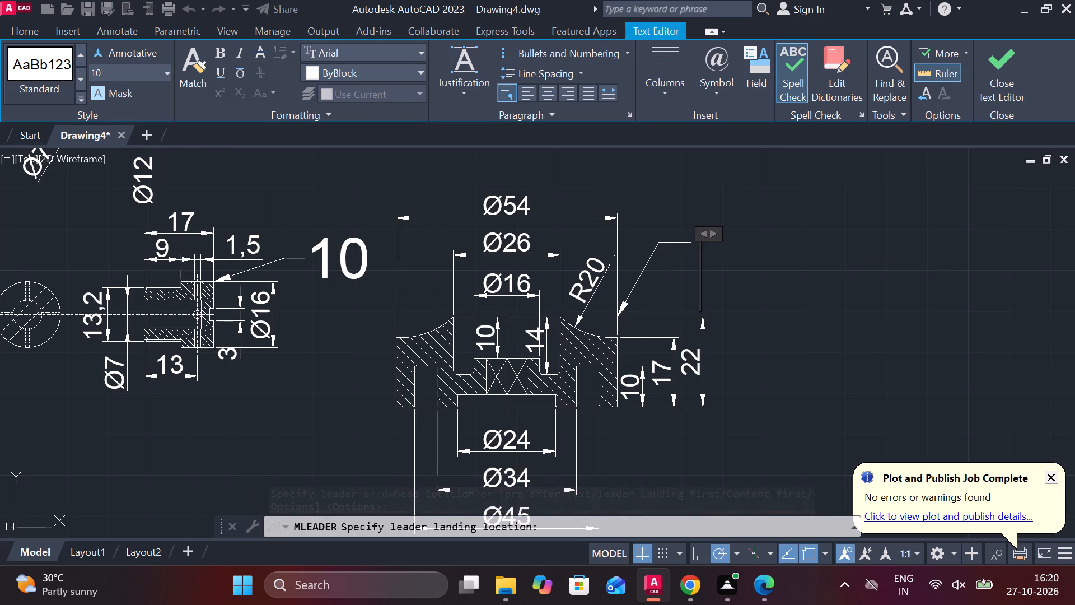
key(4)
click(987, 71)
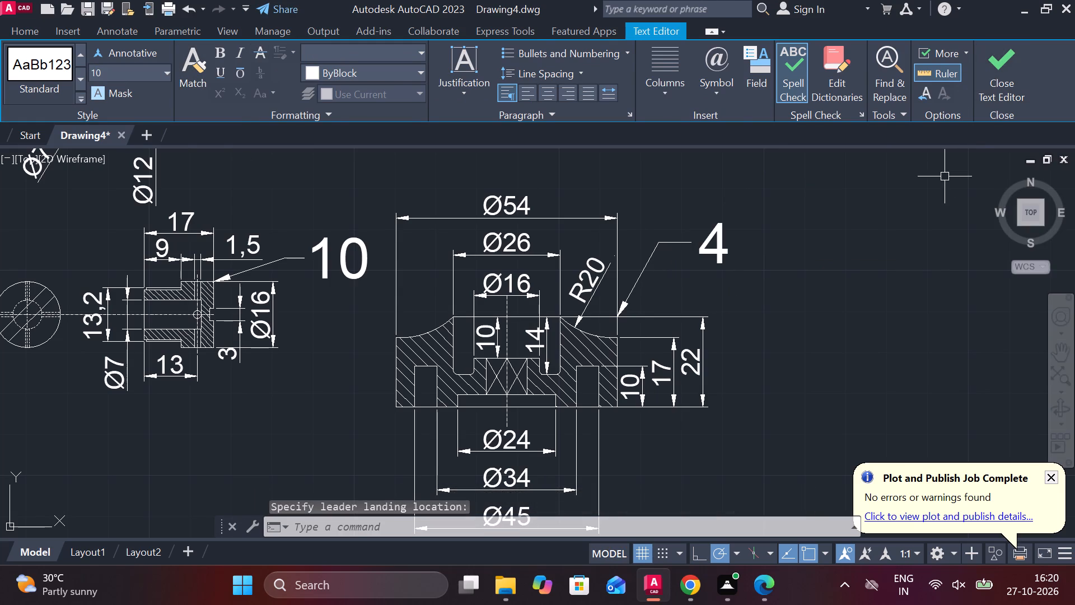
Move the whole sectioned view of part 4, with its dimensions and leader, to the free area below parts 7 and 10.
scroll(622, 332, down, 1)
middle_drag(615, 343, 607, 339)
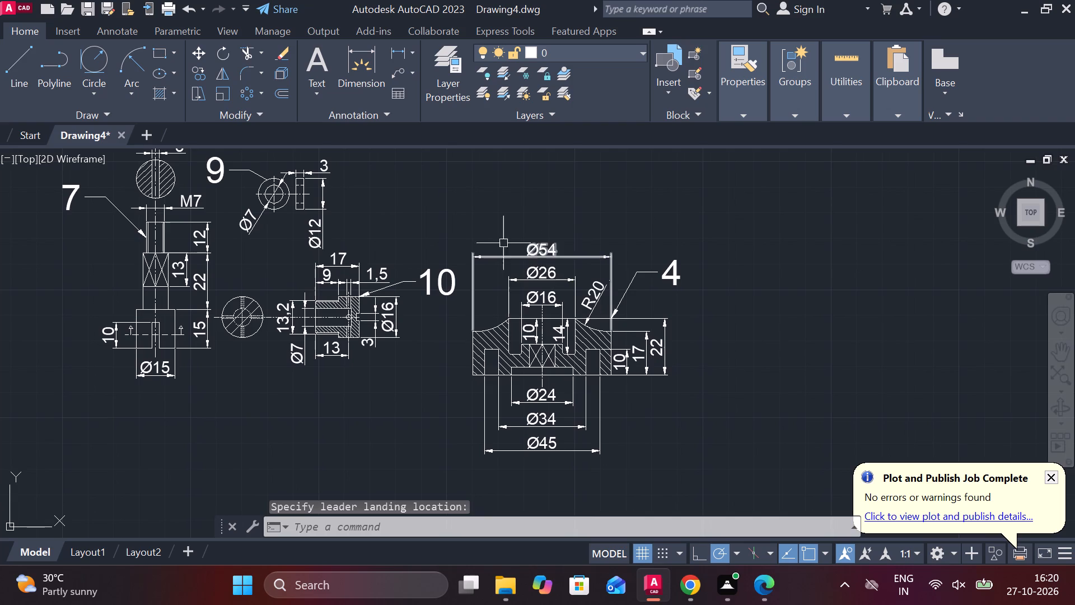
click(467, 231)
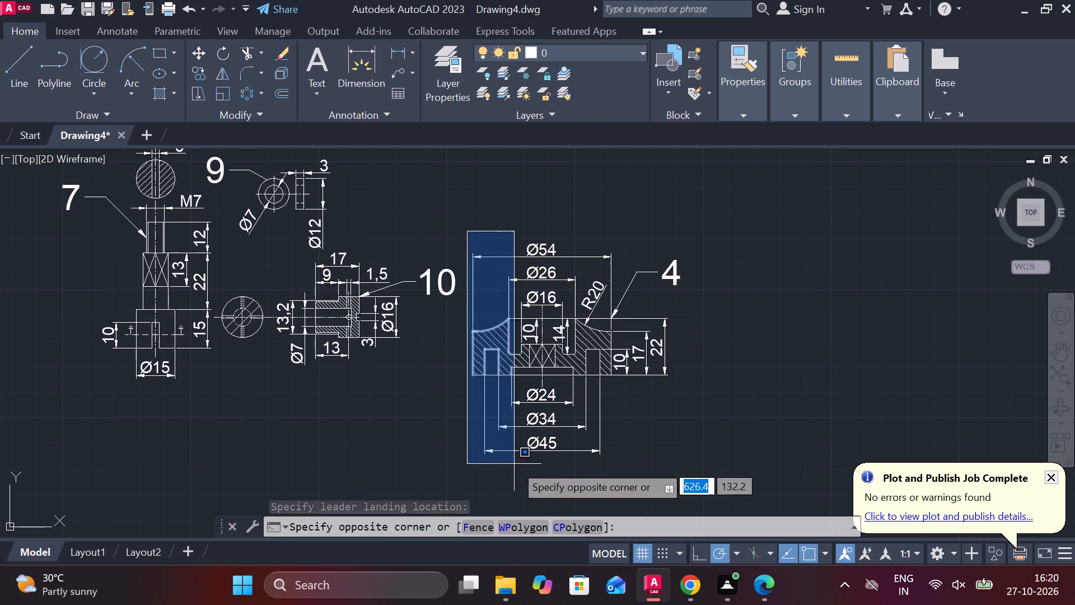
click(700, 463)
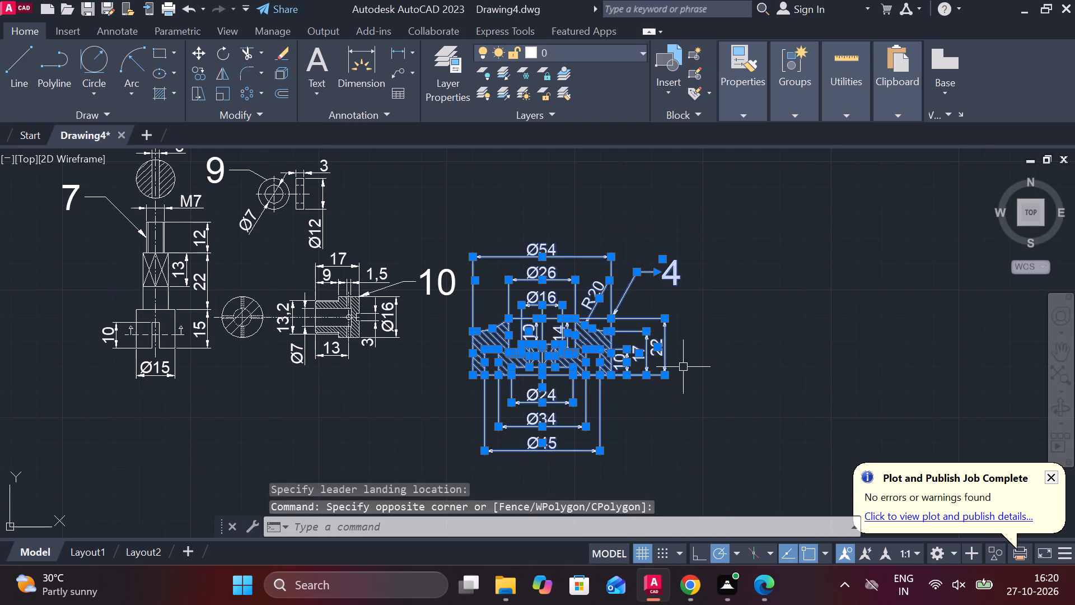
key(m)
key(Return)
click(730, 342)
scroll(730, 342, down, 1)
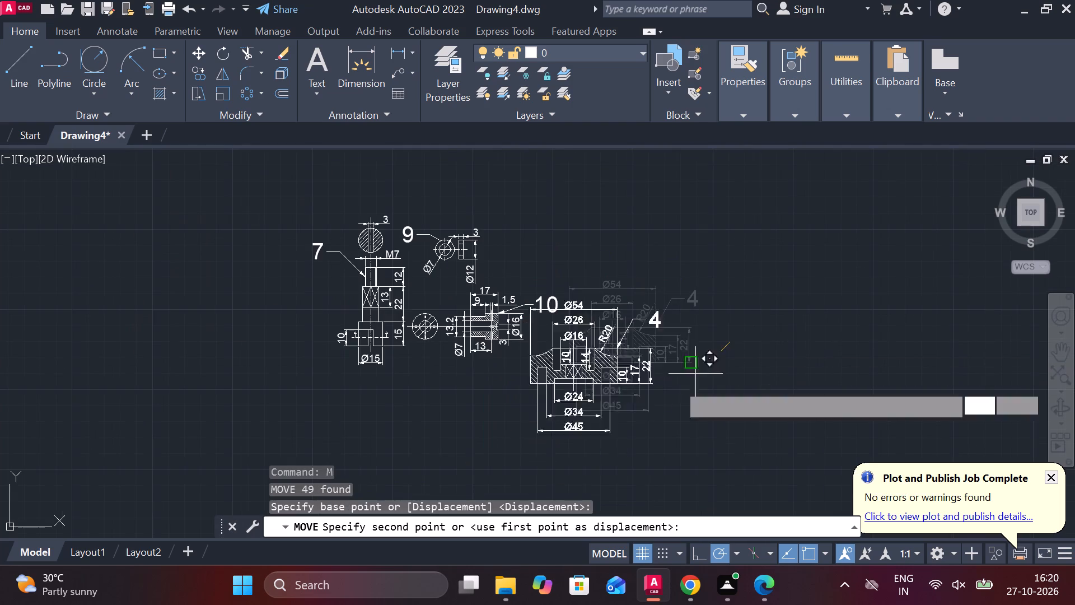
scroll(697, 329, up, 2)
scroll(697, 329, down, 2)
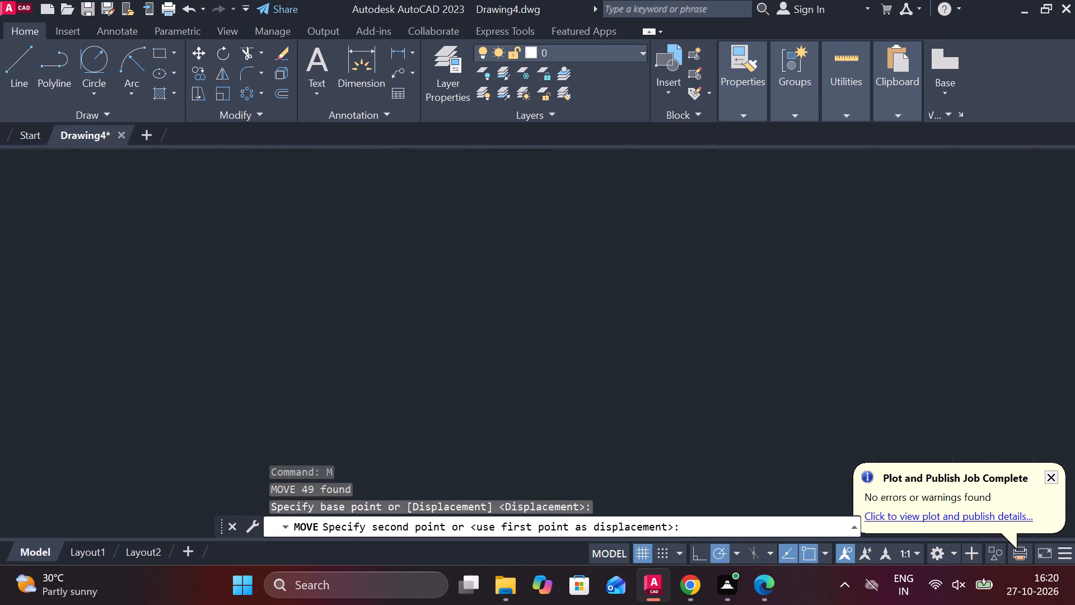
scroll(444, 319, up, 2)
scroll(707, 380, down, 1)
middle_drag(711, 373, 713, 373)
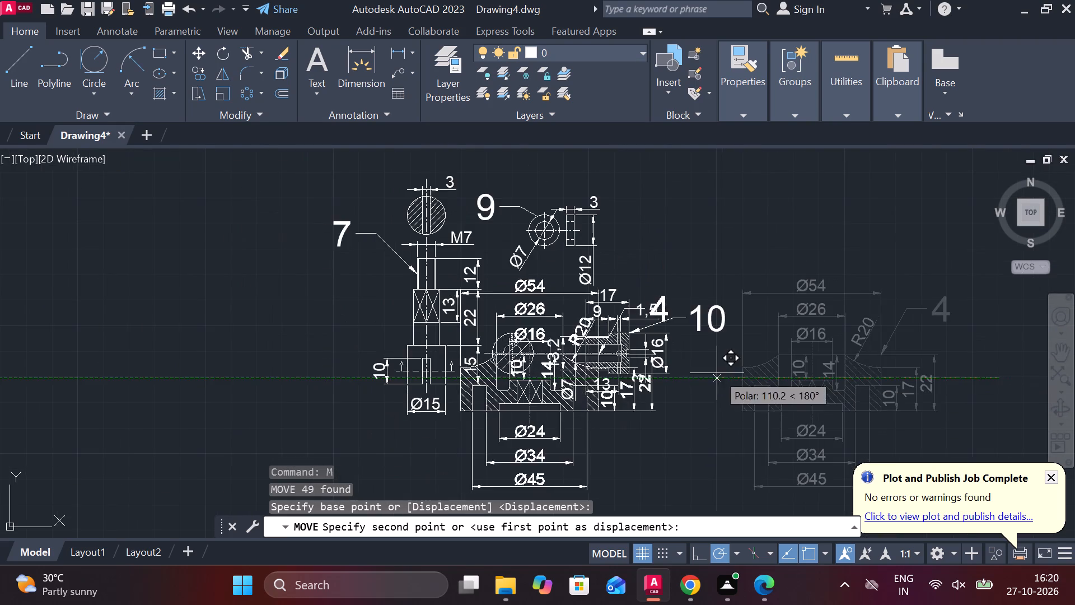
middle_drag(713, 373, 675, 272)
middle_drag(654, 389, 637, 306)
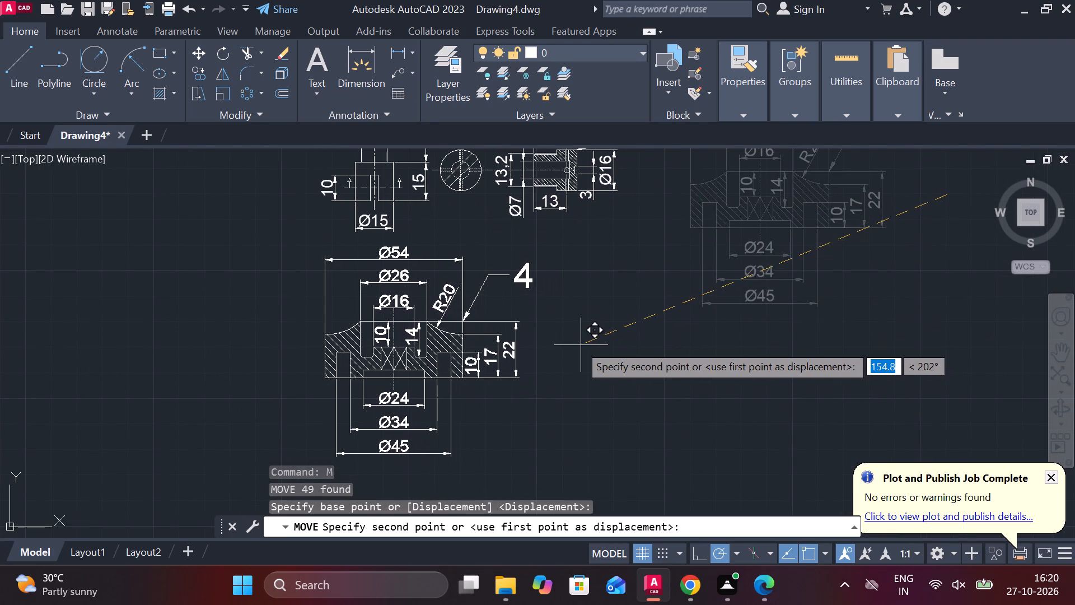
click(571, 341)
scroll(647, 341, down, 1)
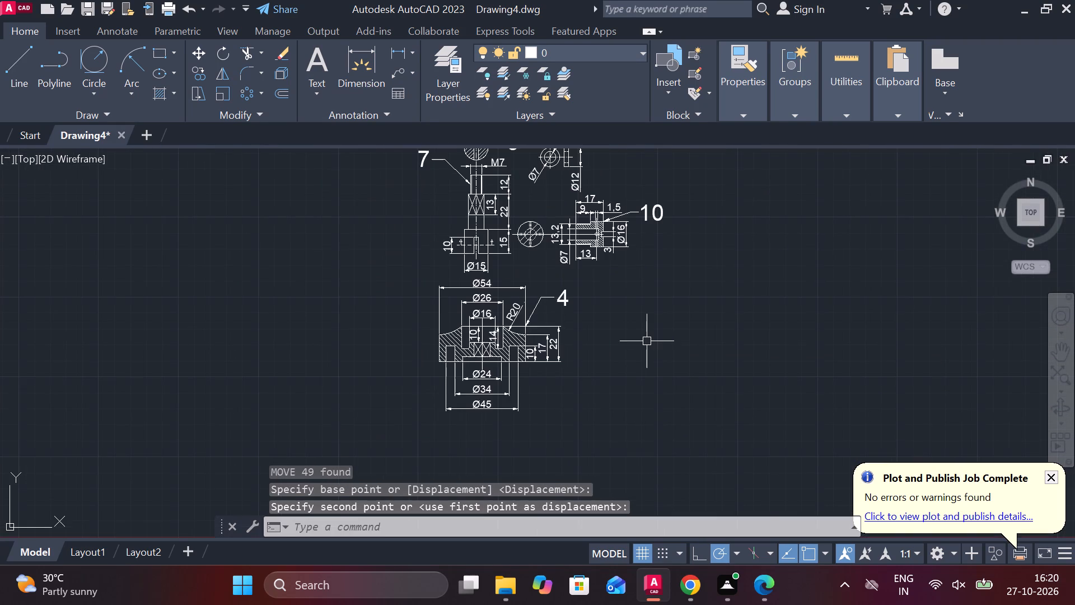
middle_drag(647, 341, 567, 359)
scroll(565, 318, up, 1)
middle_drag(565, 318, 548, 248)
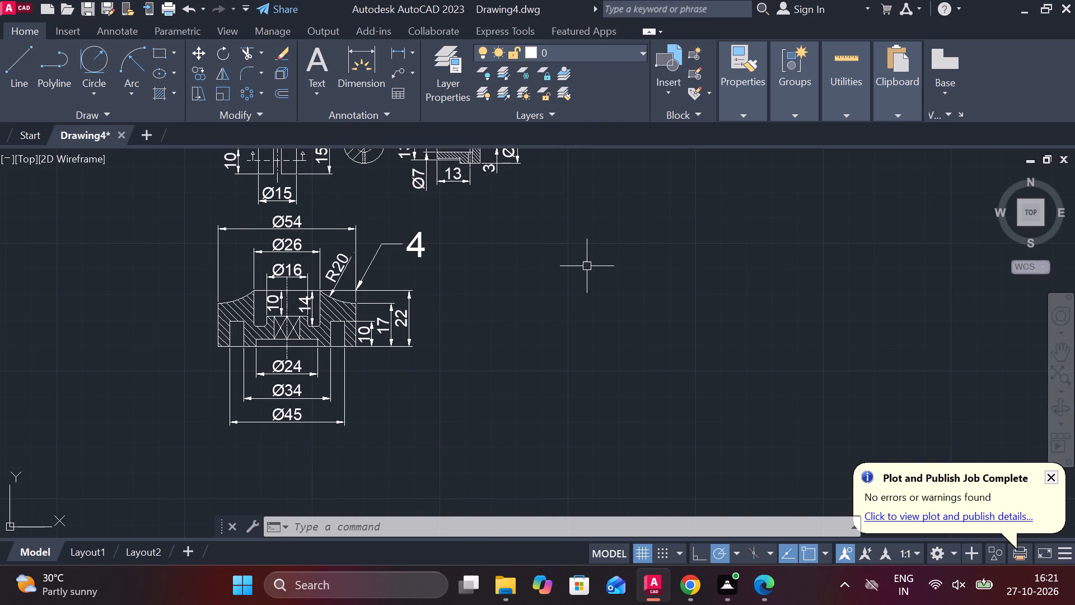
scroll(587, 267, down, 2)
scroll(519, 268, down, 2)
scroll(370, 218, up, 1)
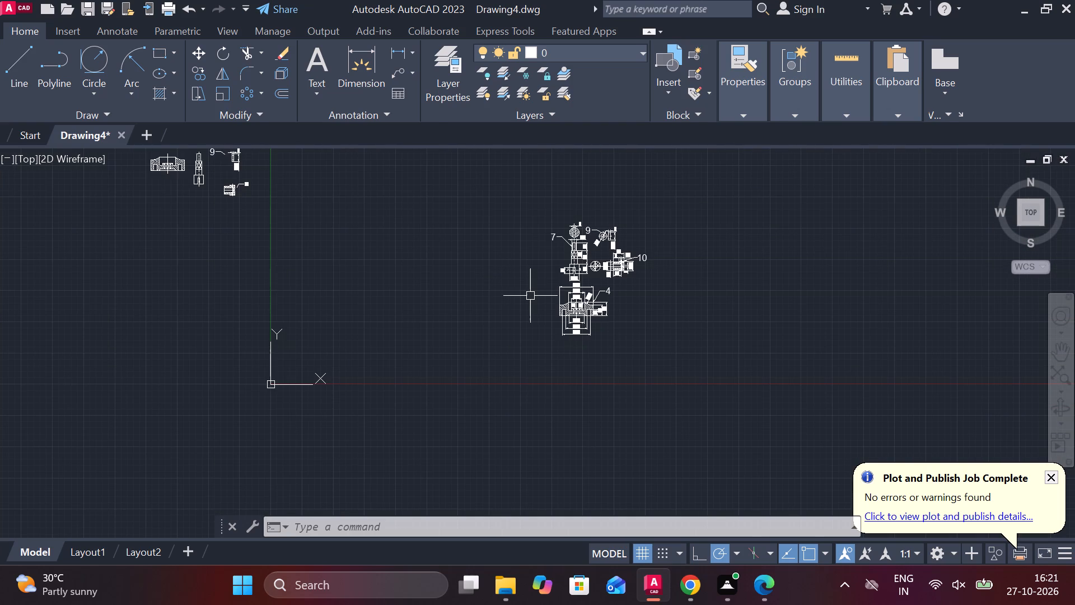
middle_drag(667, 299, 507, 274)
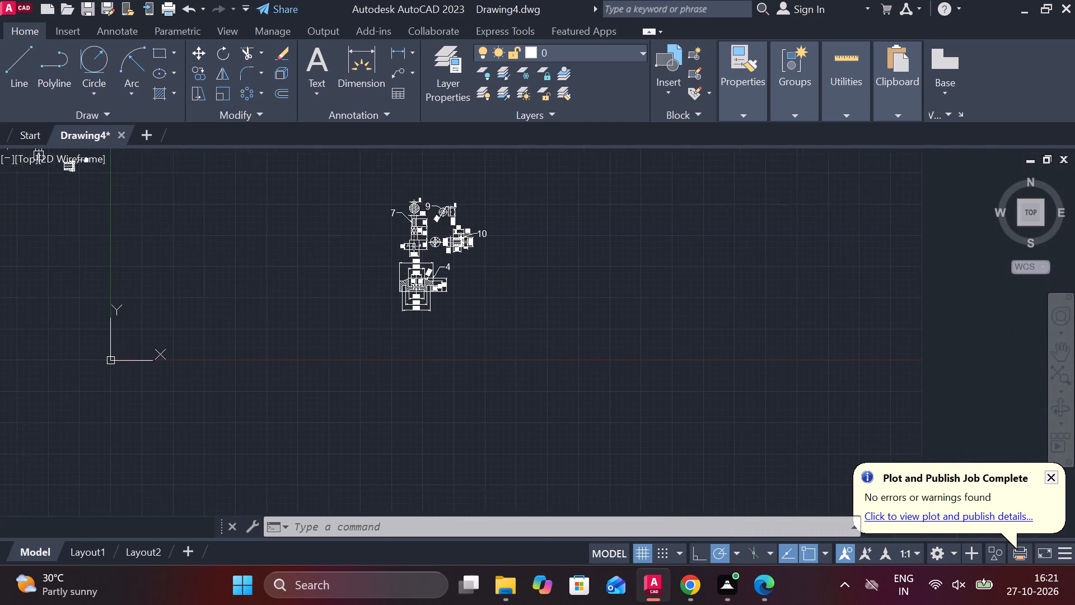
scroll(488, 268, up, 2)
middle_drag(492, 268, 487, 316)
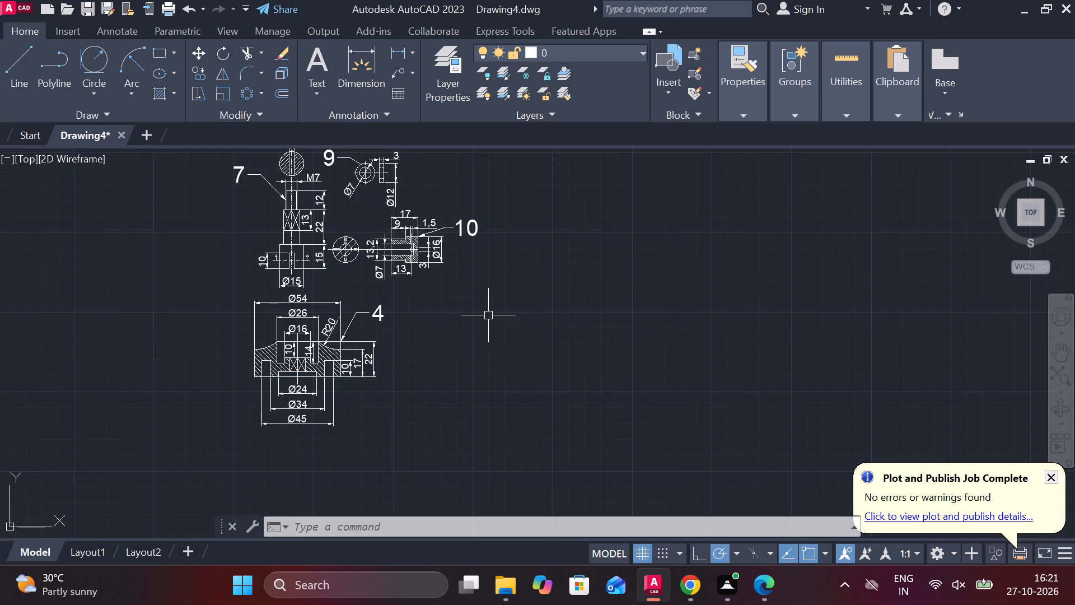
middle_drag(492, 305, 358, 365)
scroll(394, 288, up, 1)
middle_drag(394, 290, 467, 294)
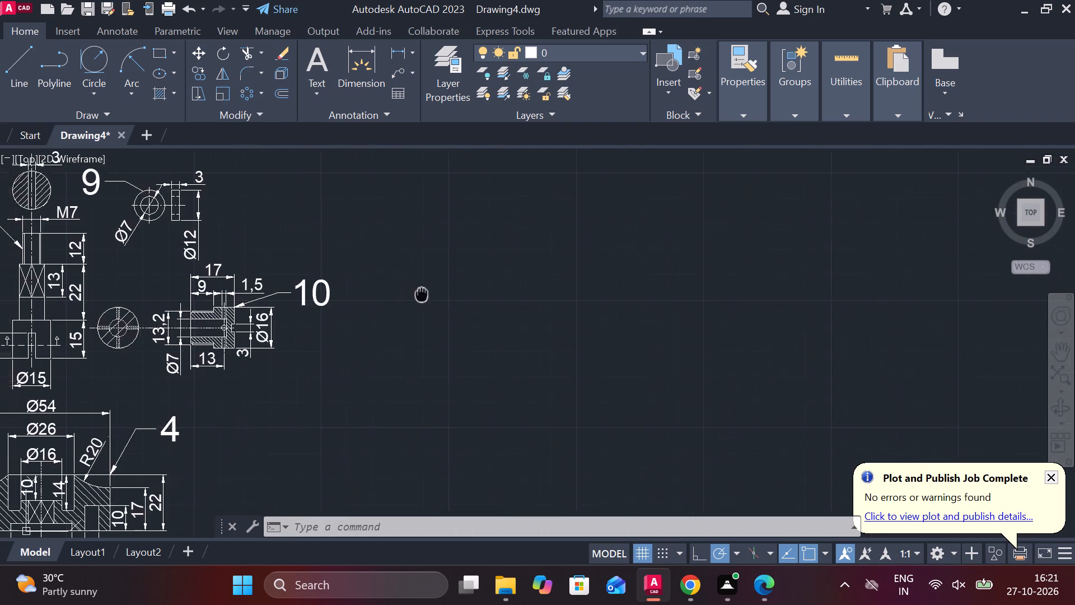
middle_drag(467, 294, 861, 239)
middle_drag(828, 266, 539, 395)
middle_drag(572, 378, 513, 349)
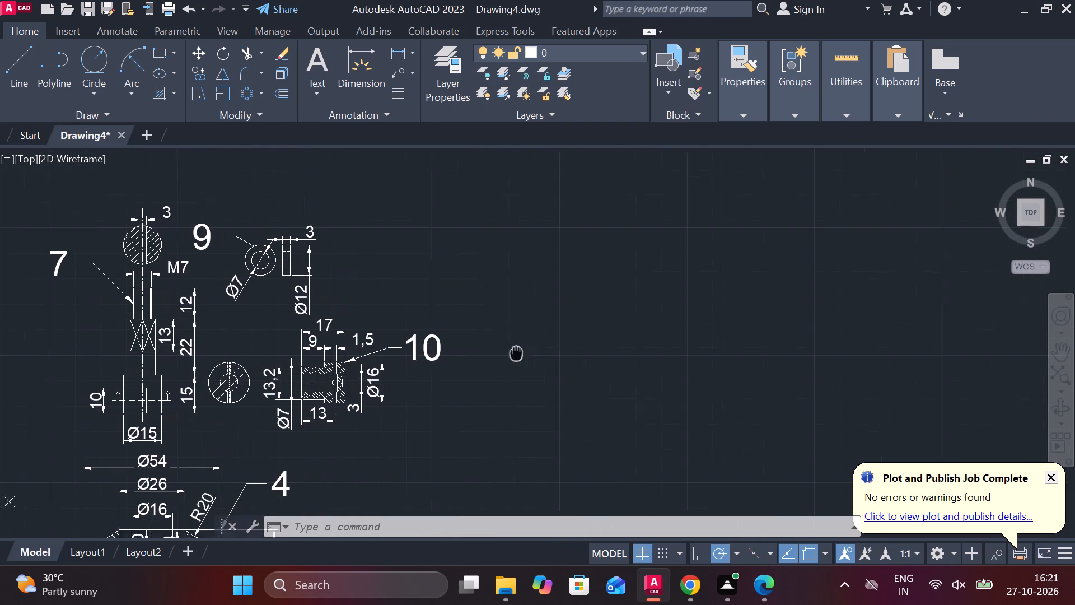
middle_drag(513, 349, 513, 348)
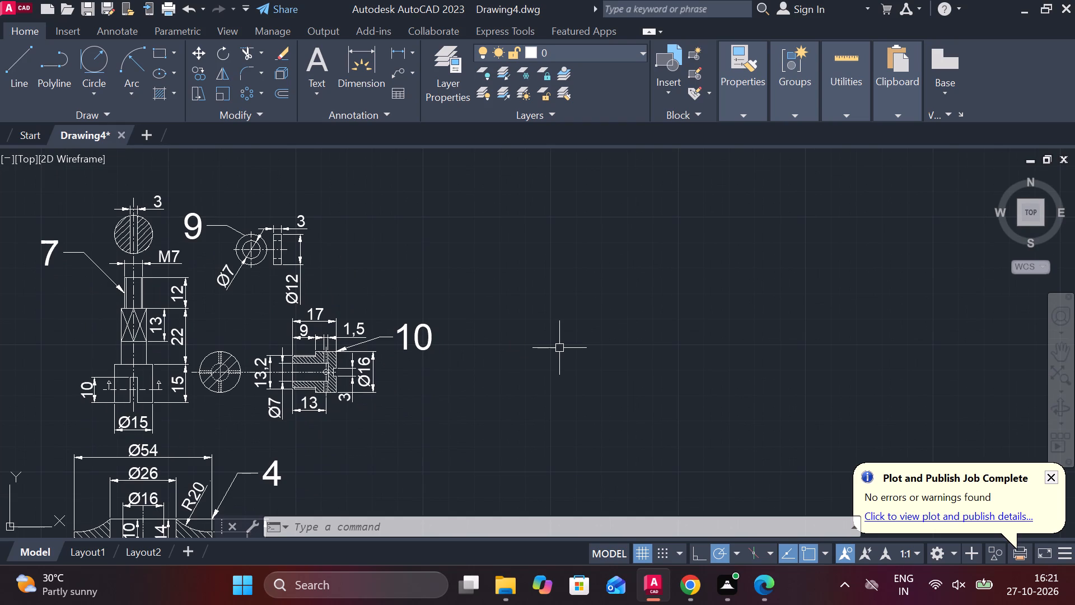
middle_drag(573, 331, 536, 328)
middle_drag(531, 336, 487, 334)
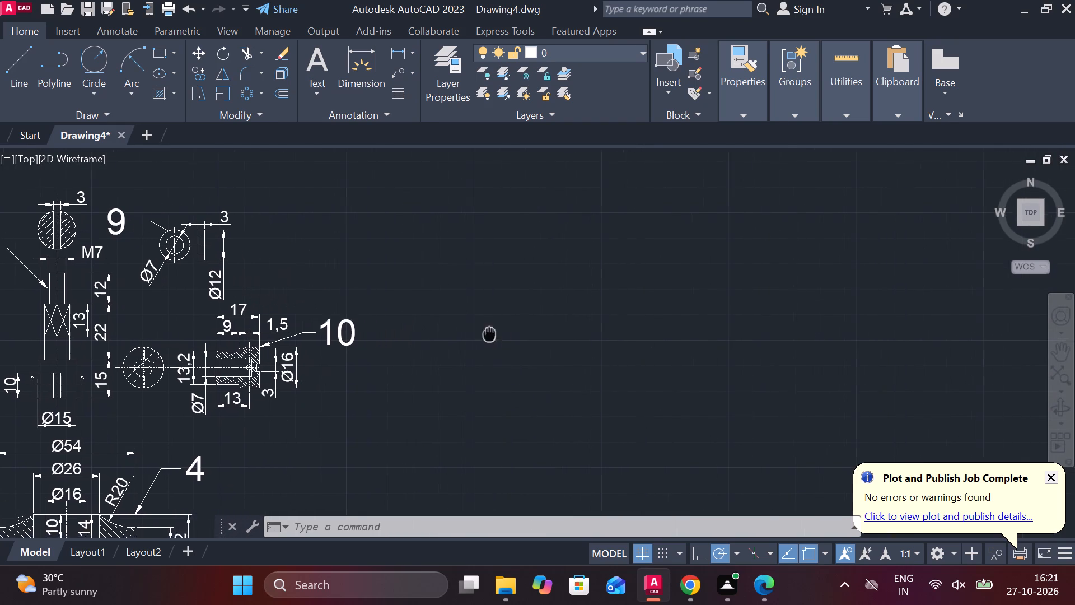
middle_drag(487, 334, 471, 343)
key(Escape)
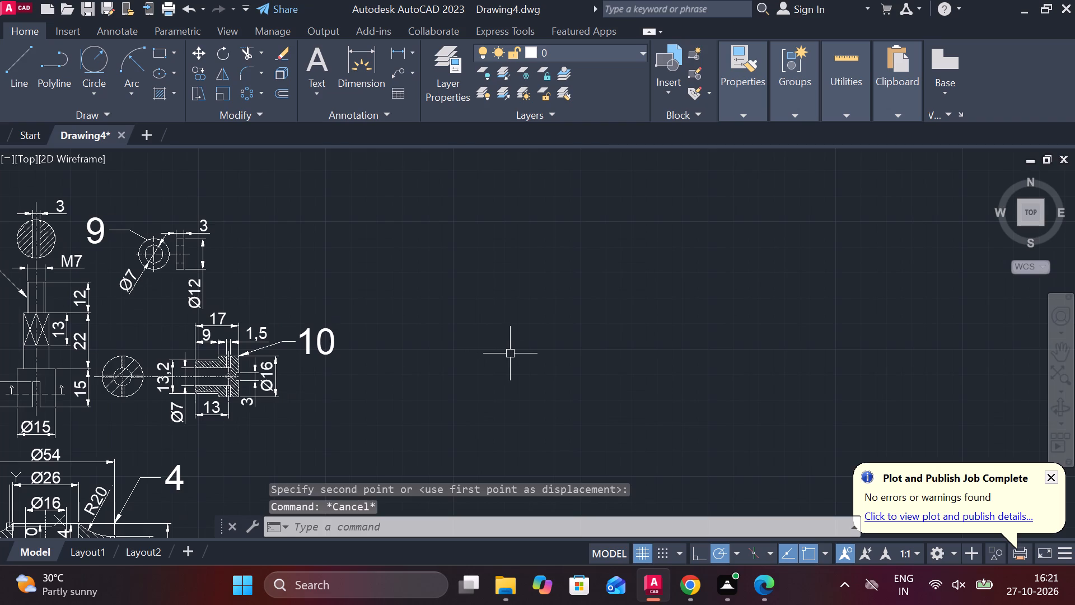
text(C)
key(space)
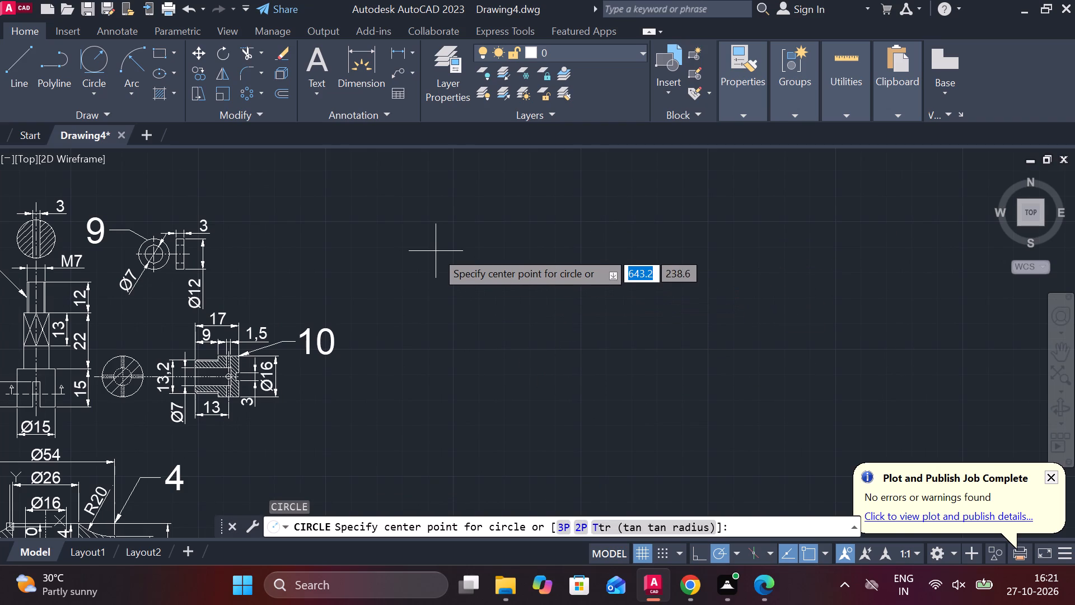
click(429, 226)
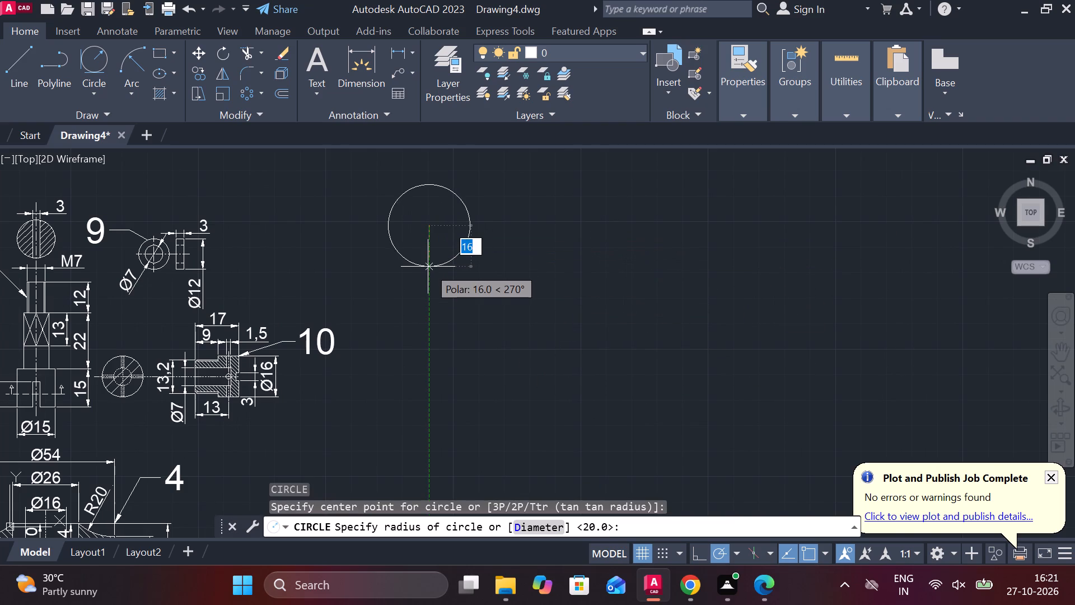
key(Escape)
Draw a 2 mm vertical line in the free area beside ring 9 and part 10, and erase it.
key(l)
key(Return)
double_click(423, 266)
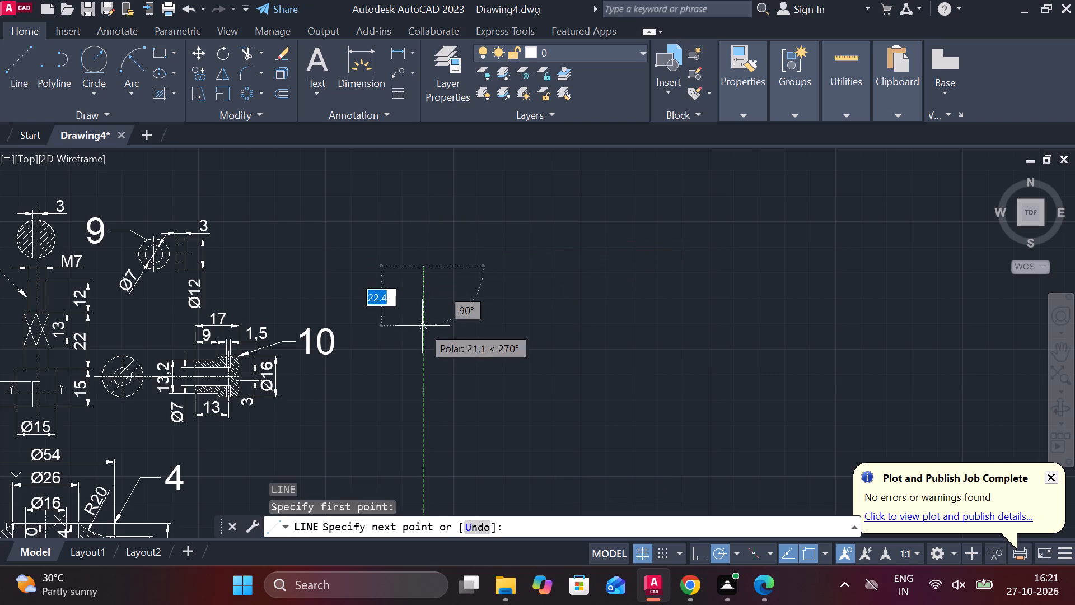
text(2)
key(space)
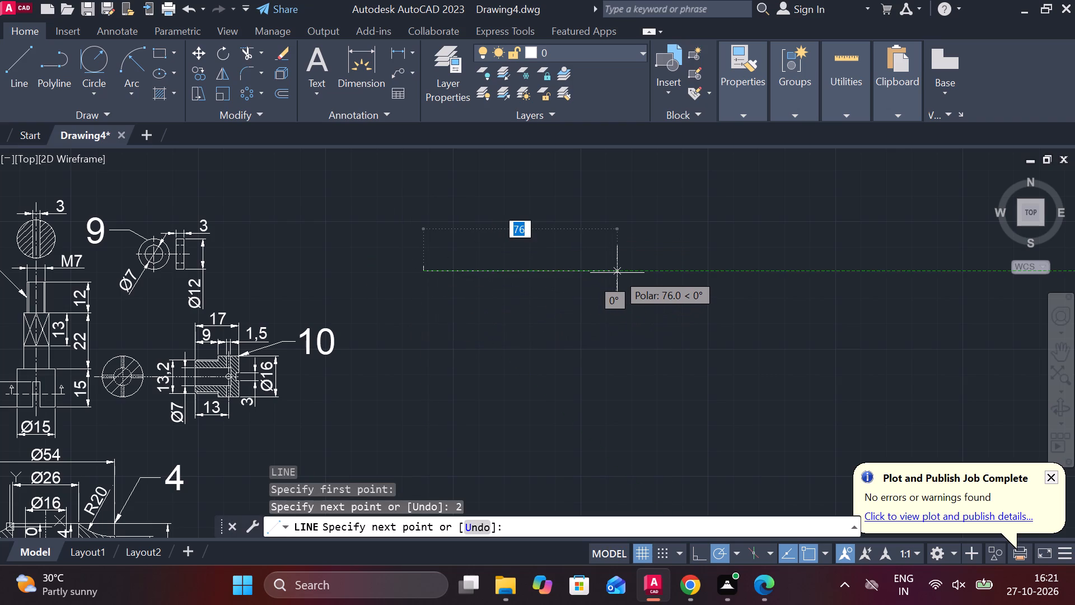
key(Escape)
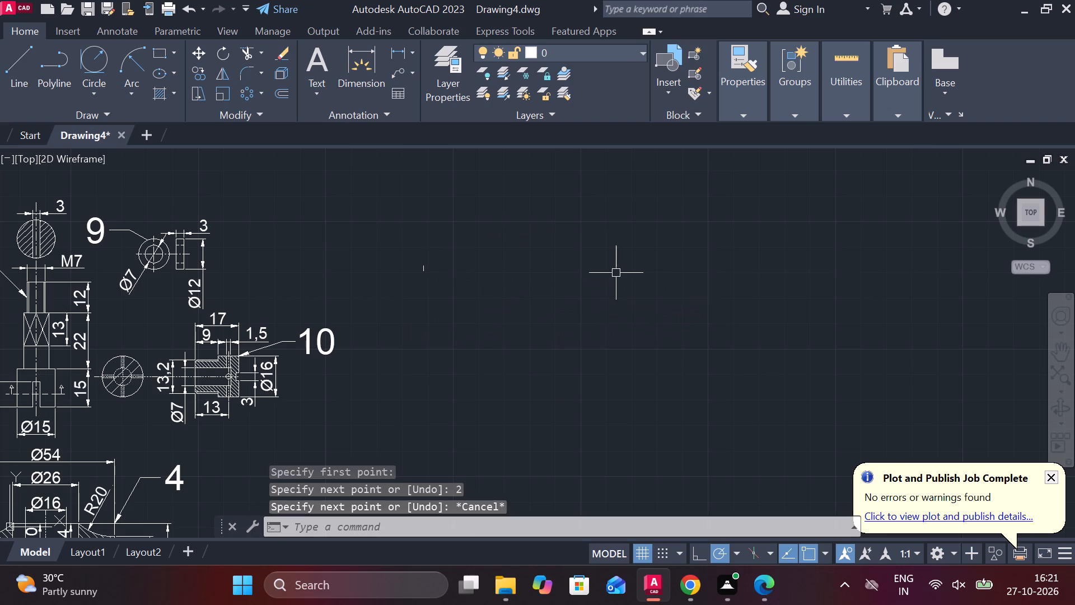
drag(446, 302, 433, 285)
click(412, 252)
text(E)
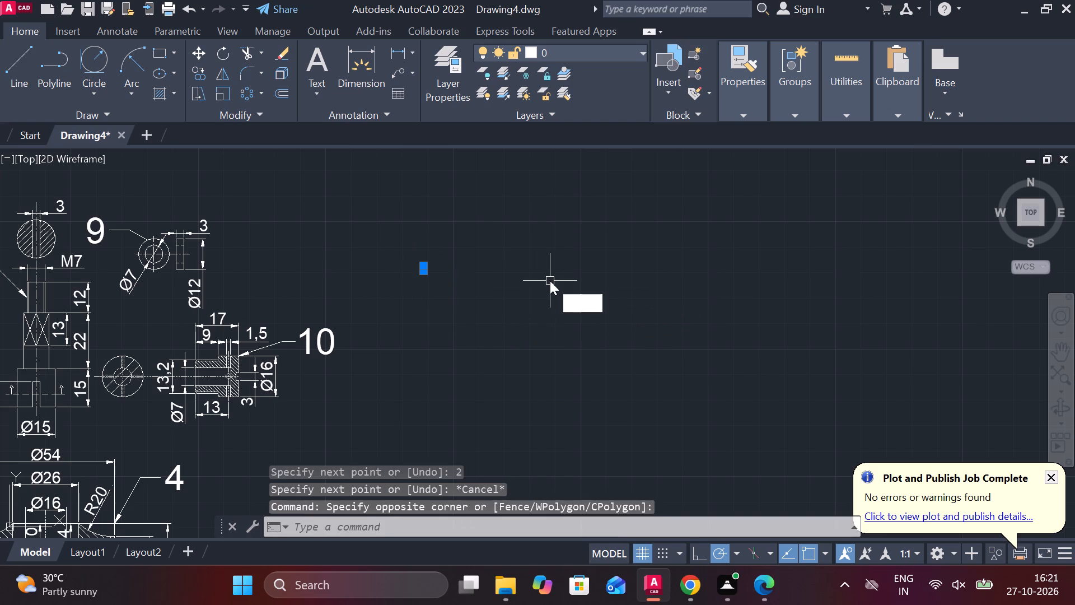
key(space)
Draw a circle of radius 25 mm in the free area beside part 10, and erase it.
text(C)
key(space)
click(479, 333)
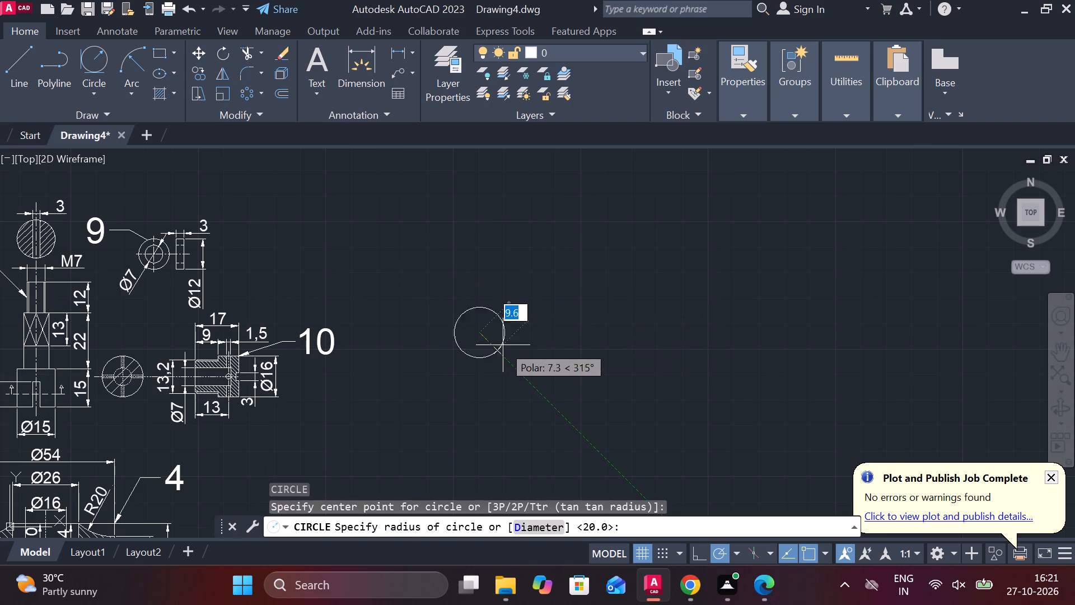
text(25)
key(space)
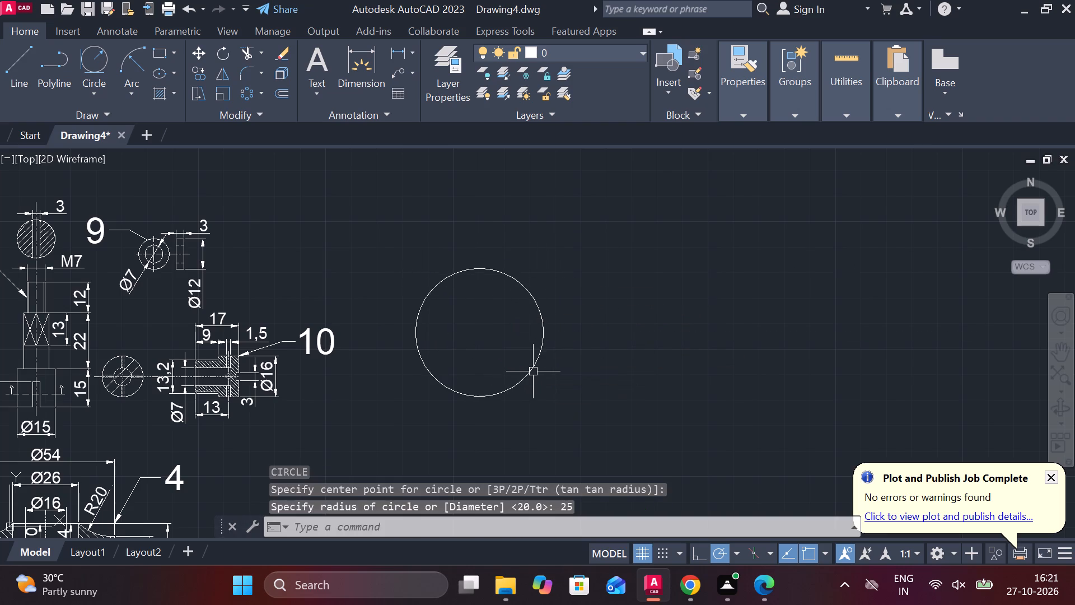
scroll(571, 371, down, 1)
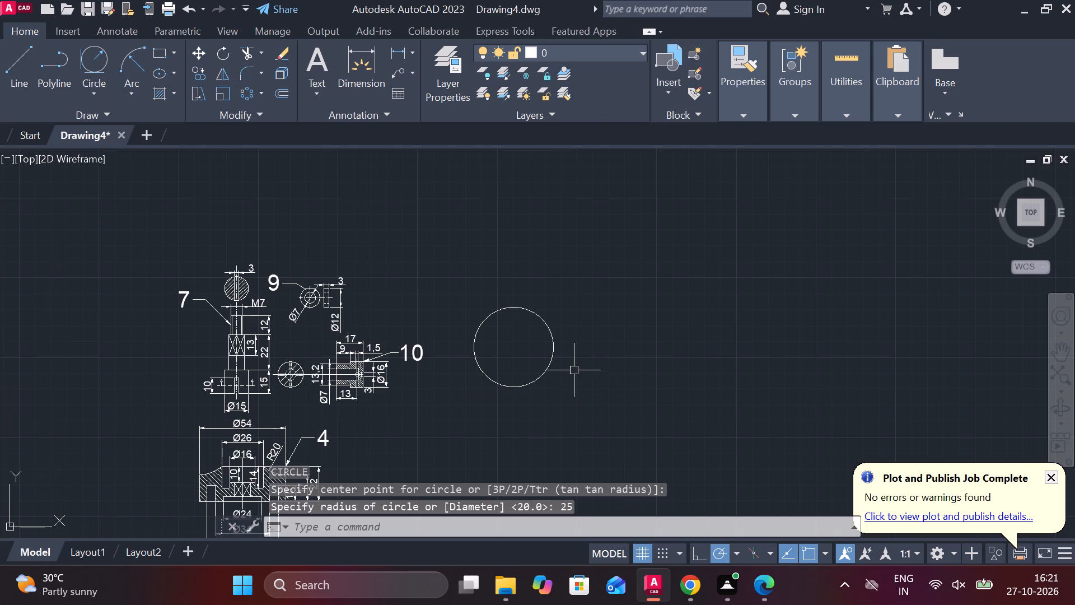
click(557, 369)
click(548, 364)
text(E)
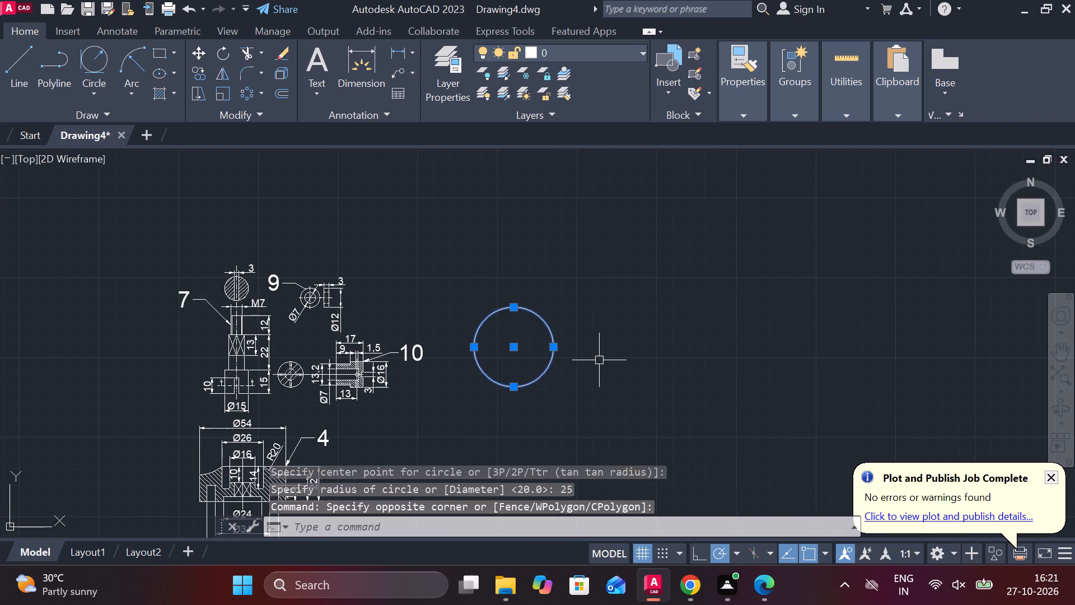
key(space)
Draw a circle of diameter 25 mm in the free area beside part 10.
text(C)
key(space)
click(565, 353)
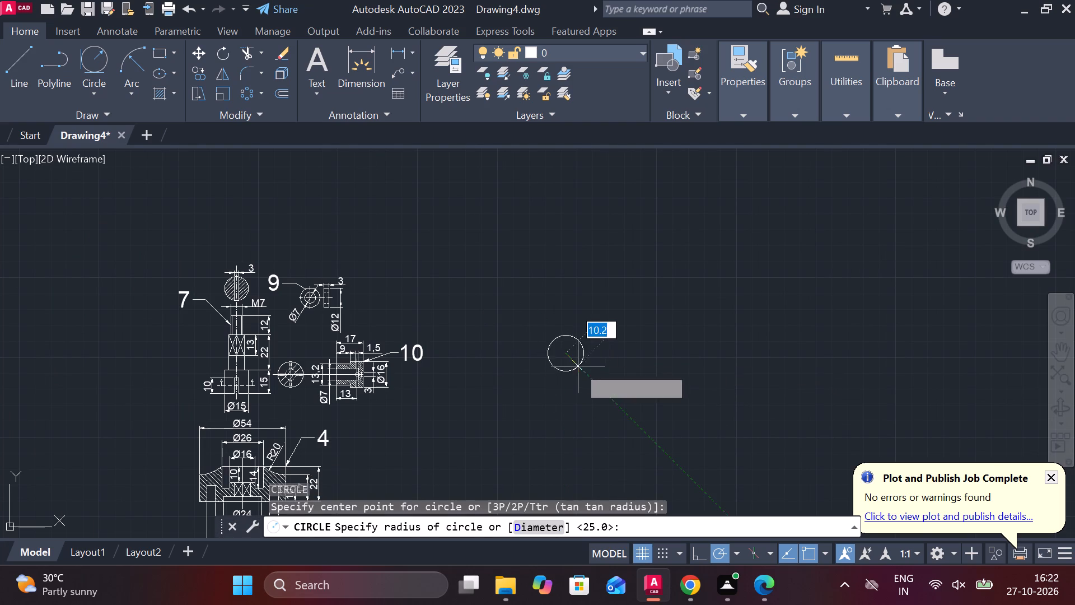
text(D)
key(space)
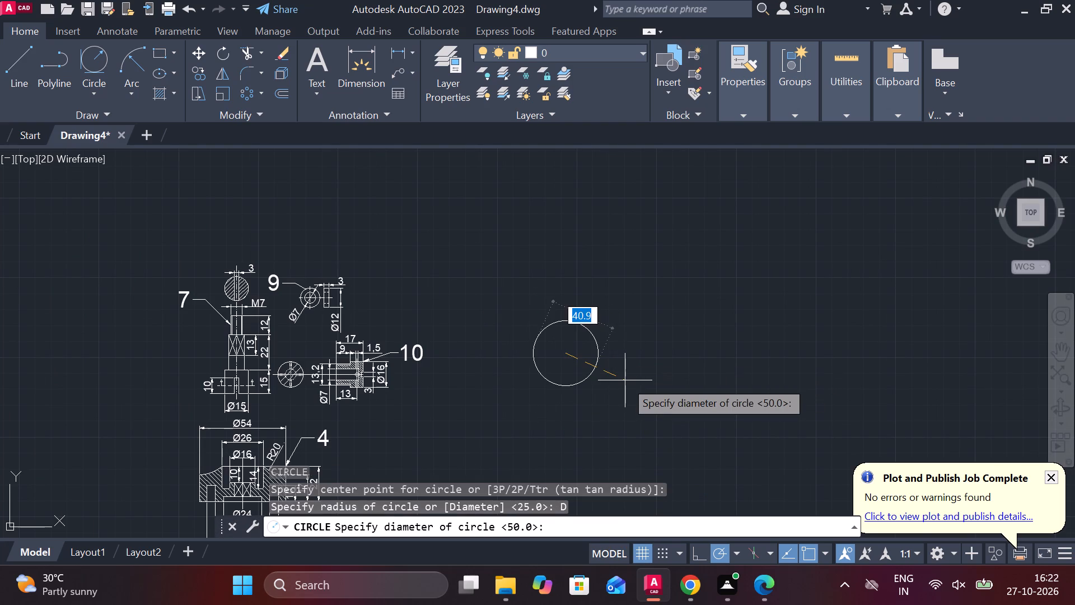
text(25)
key(space)
Draw a 25 by 10 mm rectangle from lines above the circle, aligned with the circle's two side quadrants.
scroll(565, 348, up, 2)
middle_drag(562, 353, 466, 324)
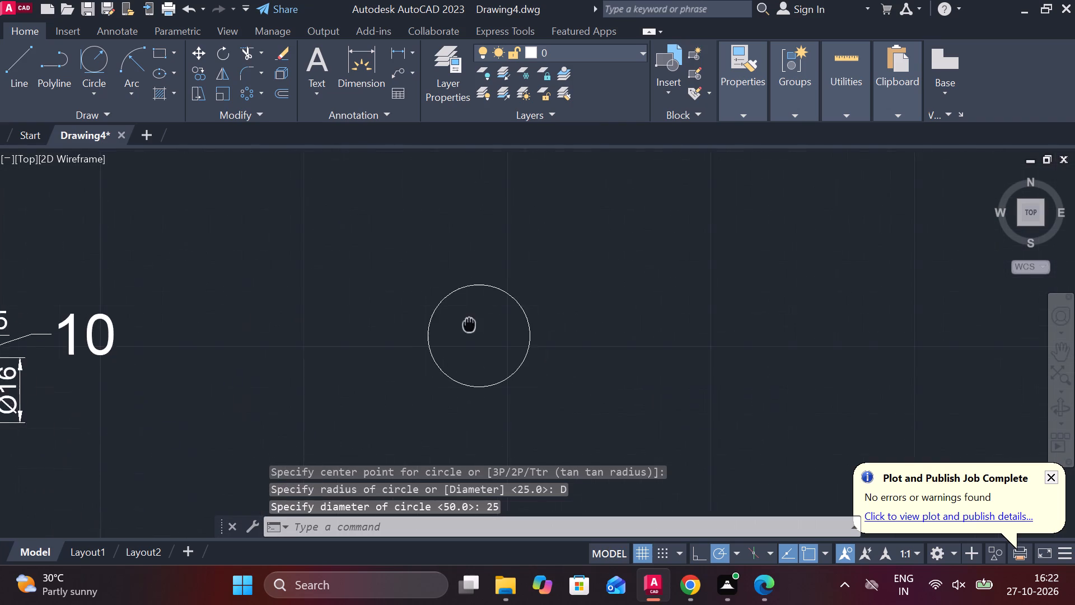
middle_drag(466, 324, 465, 323)
scroll(466, 325, up, 1)
middle_drag(466, 325, 367, 305)
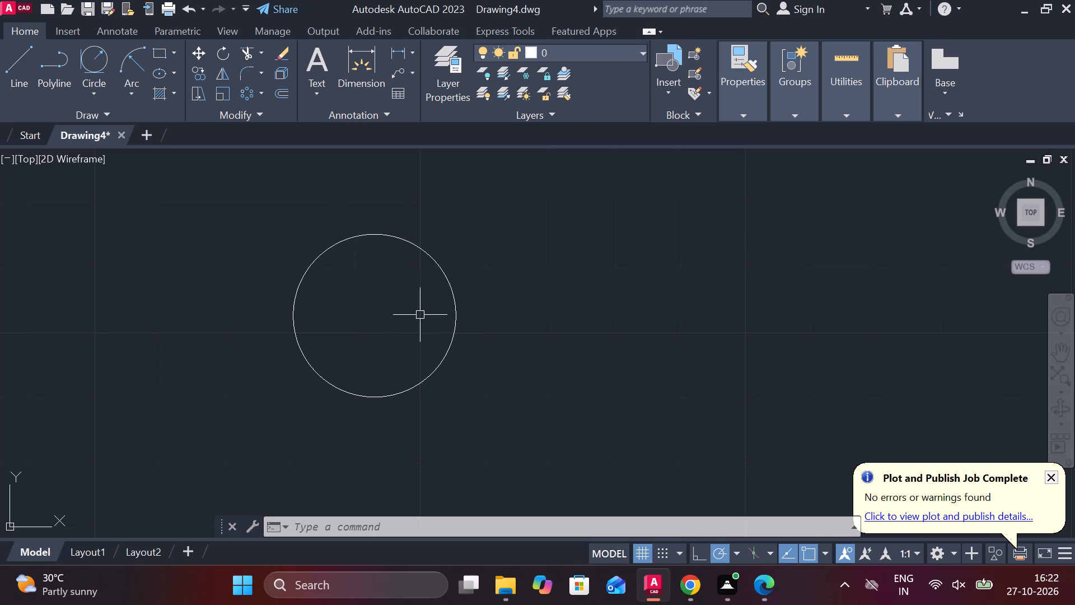
middle_drag(418, 315, 432, 359)
key(l)
key(Return)
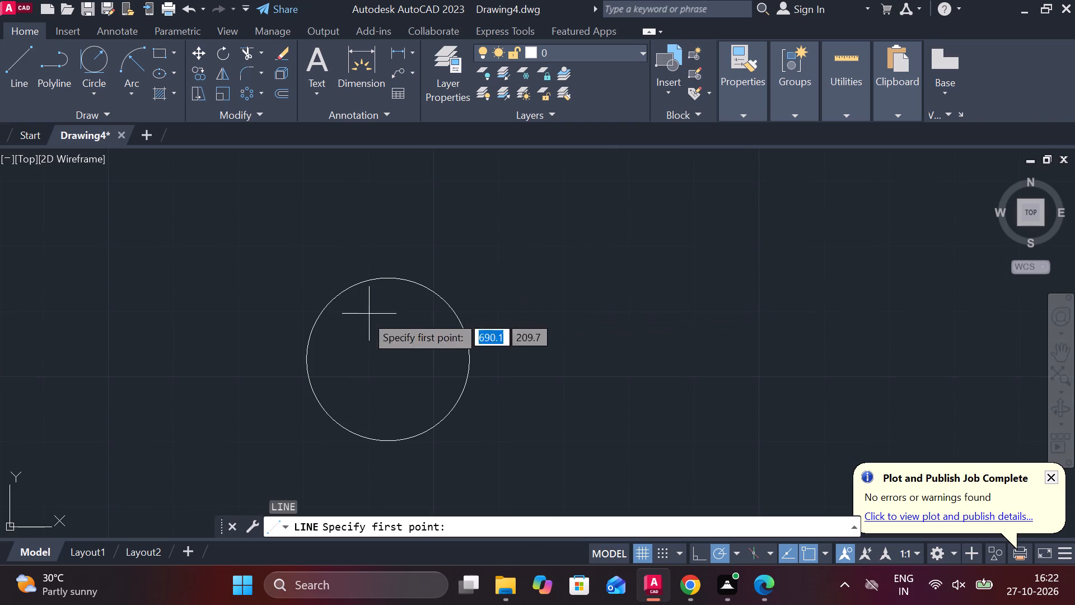
click(300, 231)
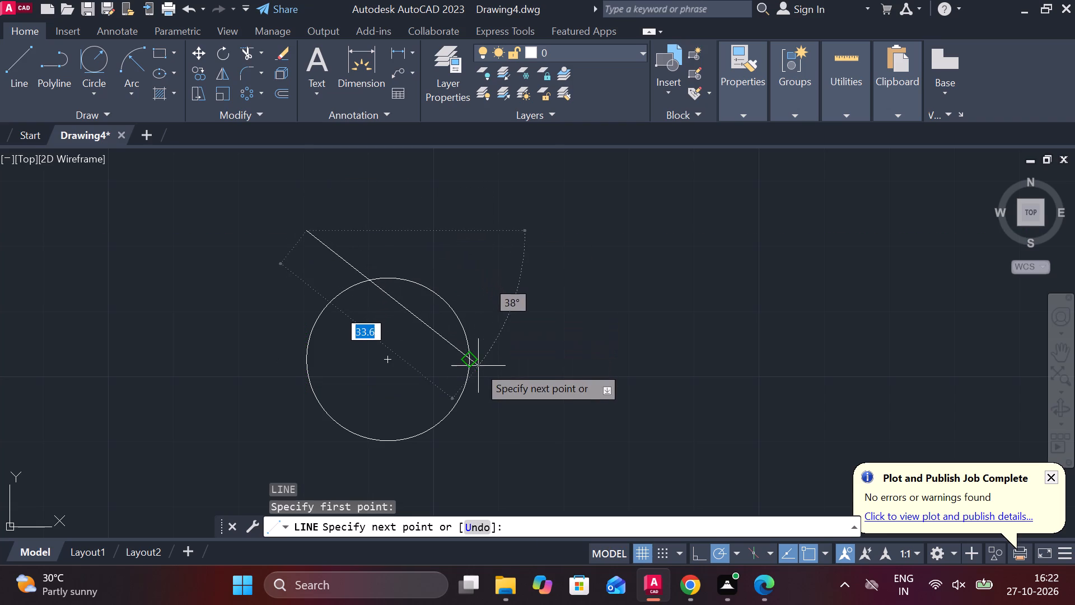
click(472, 228)
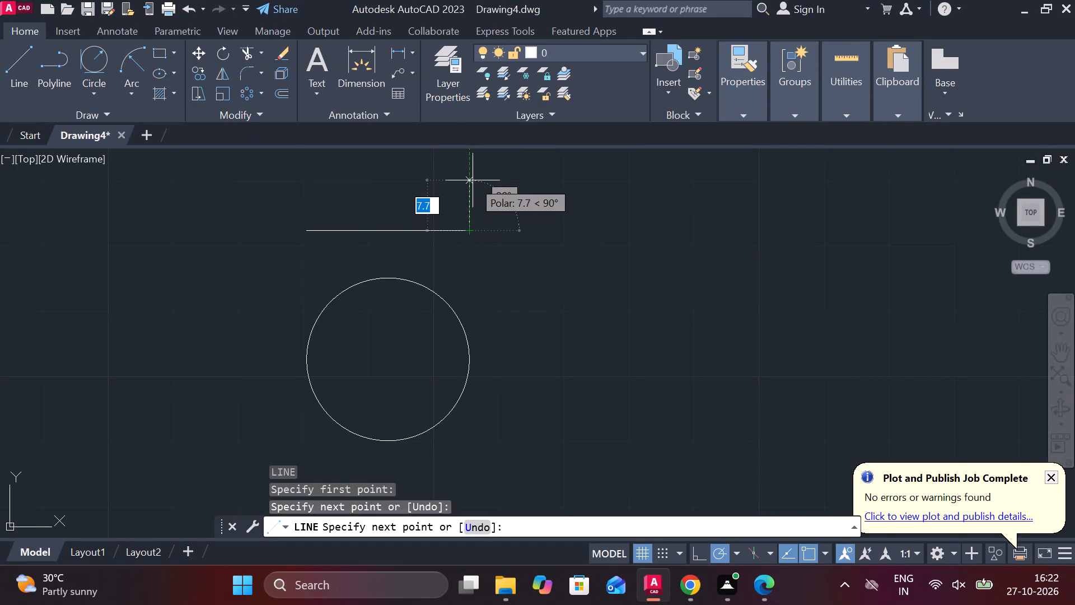
text(10)
key(Return)
middle_drag(465, 193, 471, 248)
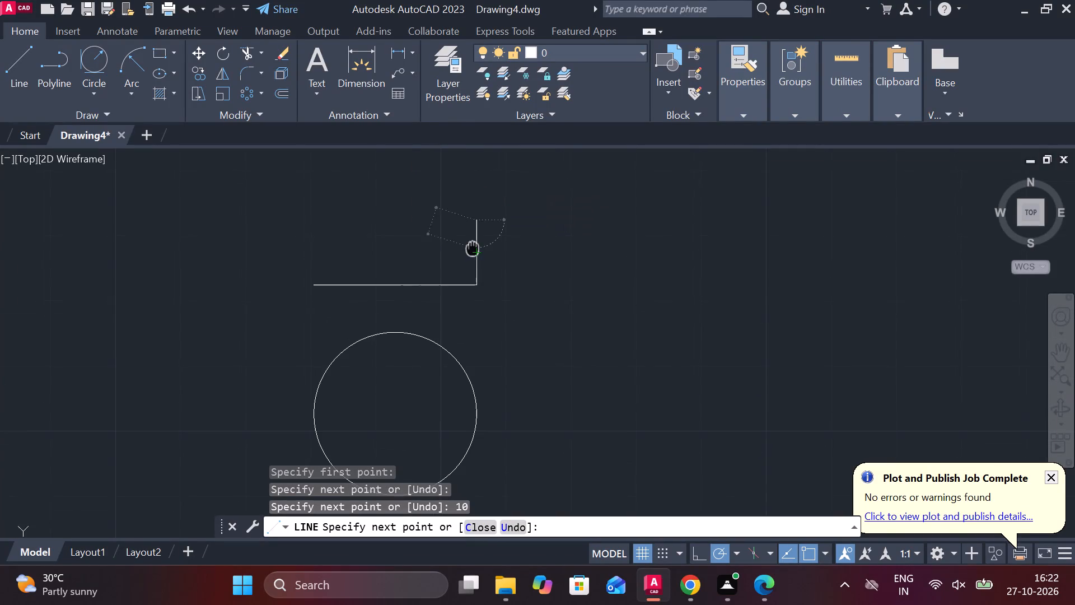
middle_drag(391, 250, 518, 225)
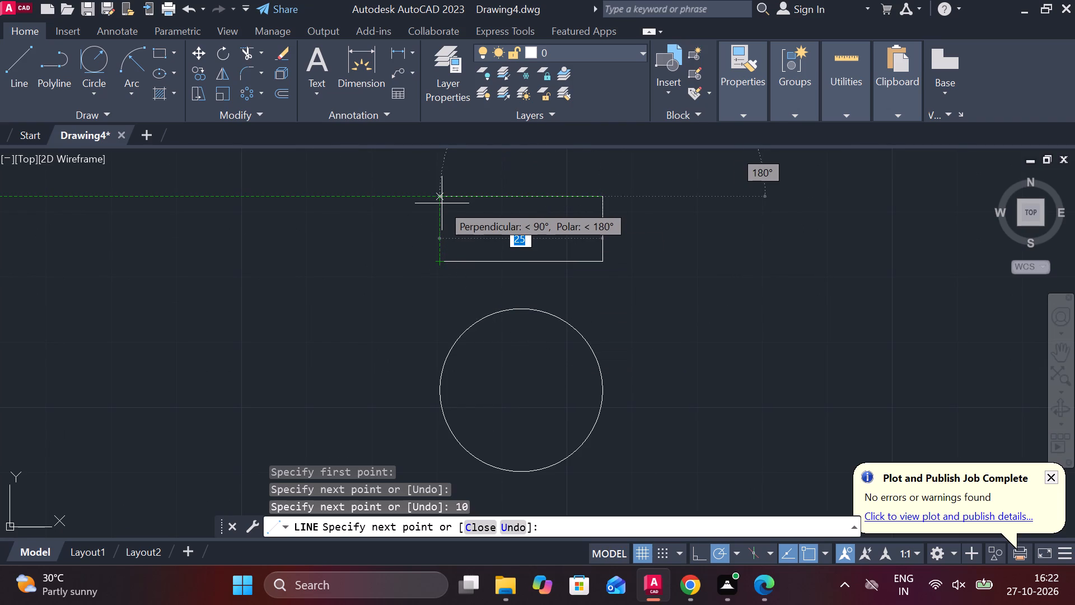
click(441, 198)
click(440, 261)
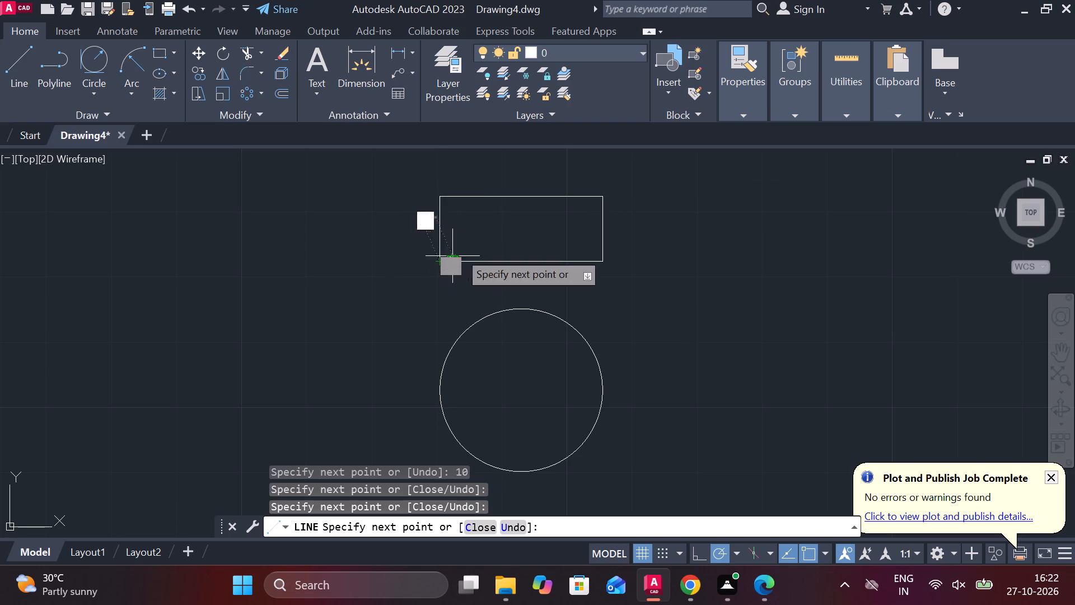
middle_drag(495, 244, 455, 252)
key(Escape)
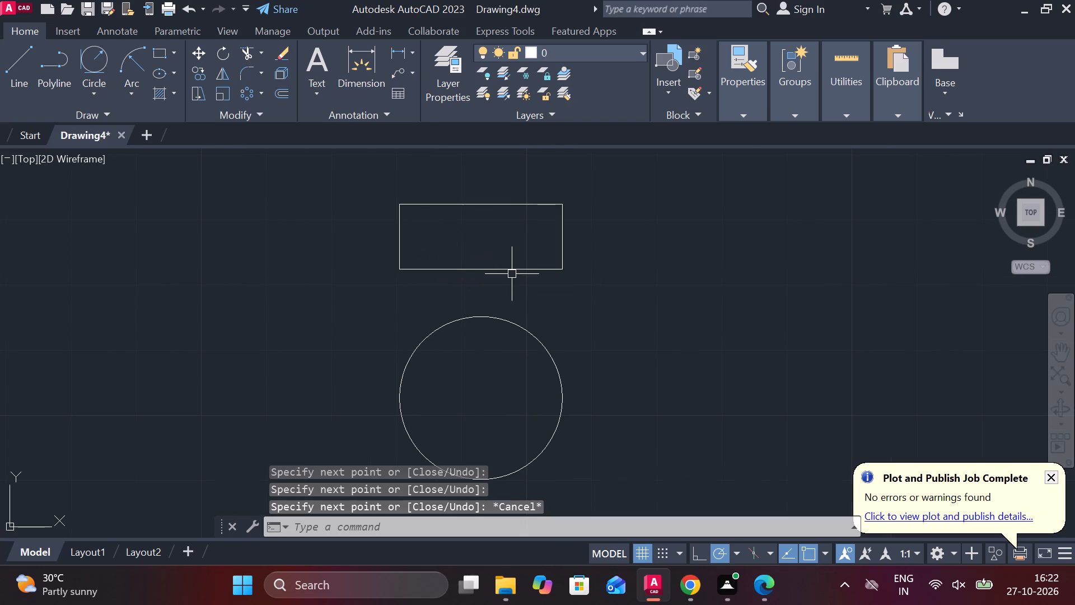
Draw a vertical line through the middle of the rectangle, from its top edge's midpoint to its bottom edge.
middle_drag(530, 294, 504, 296)
key(l)
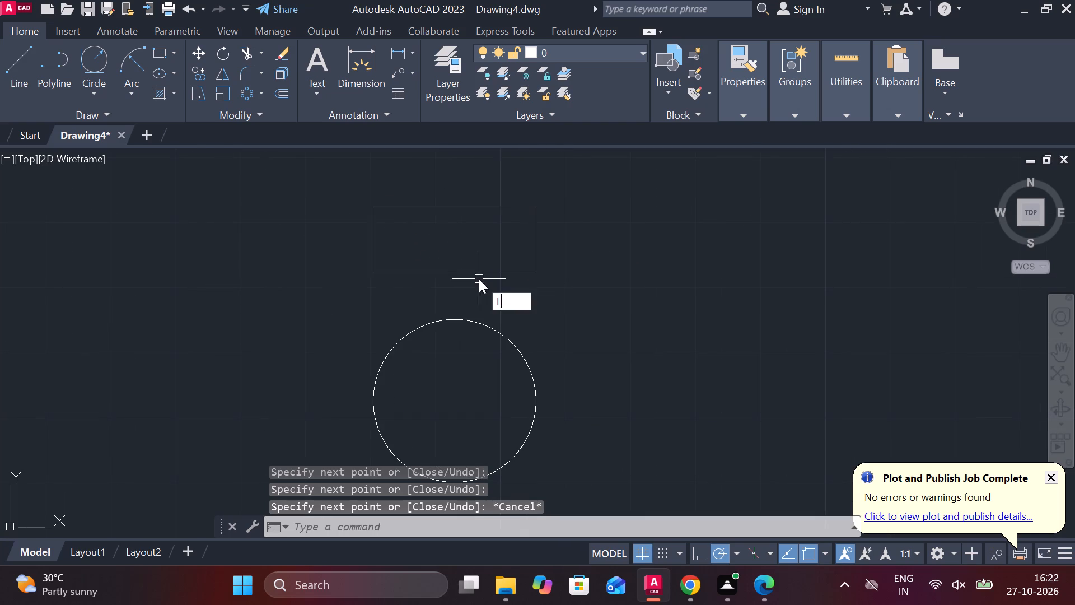
key(Return)
click(453, 215)
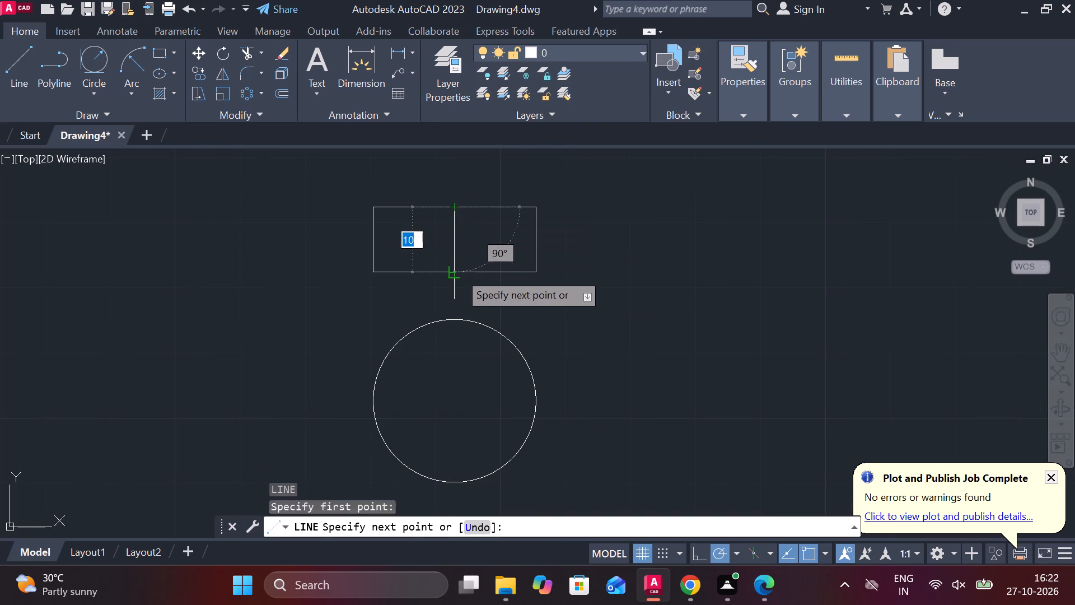
click(459, 272)
key(Escape)
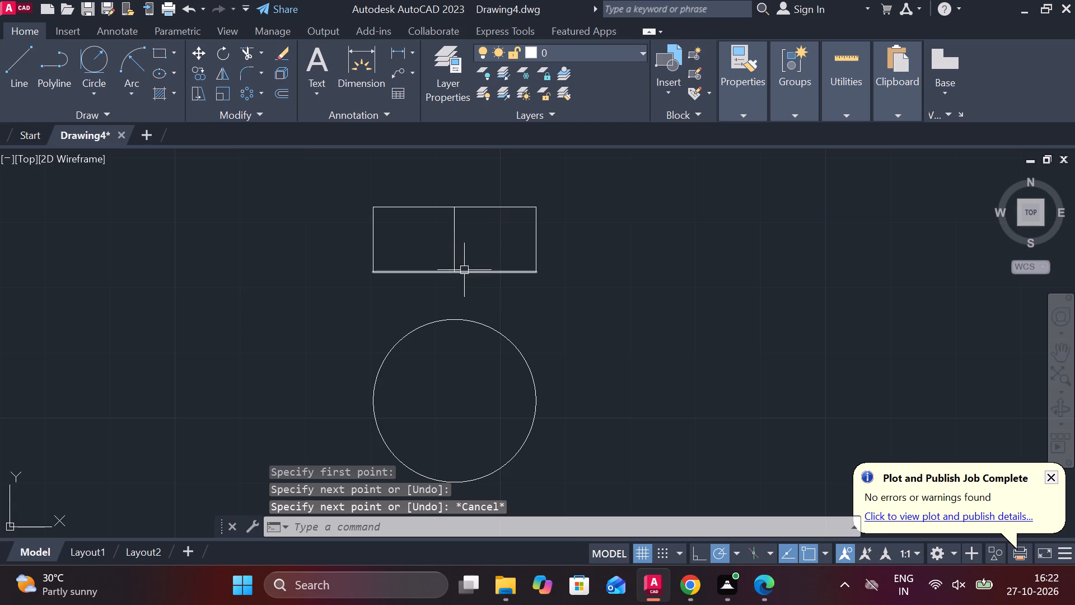
Offset the rectangle's vertical middle line 7 mm to its right.
click(451, 236)
key(o)
key(Return)
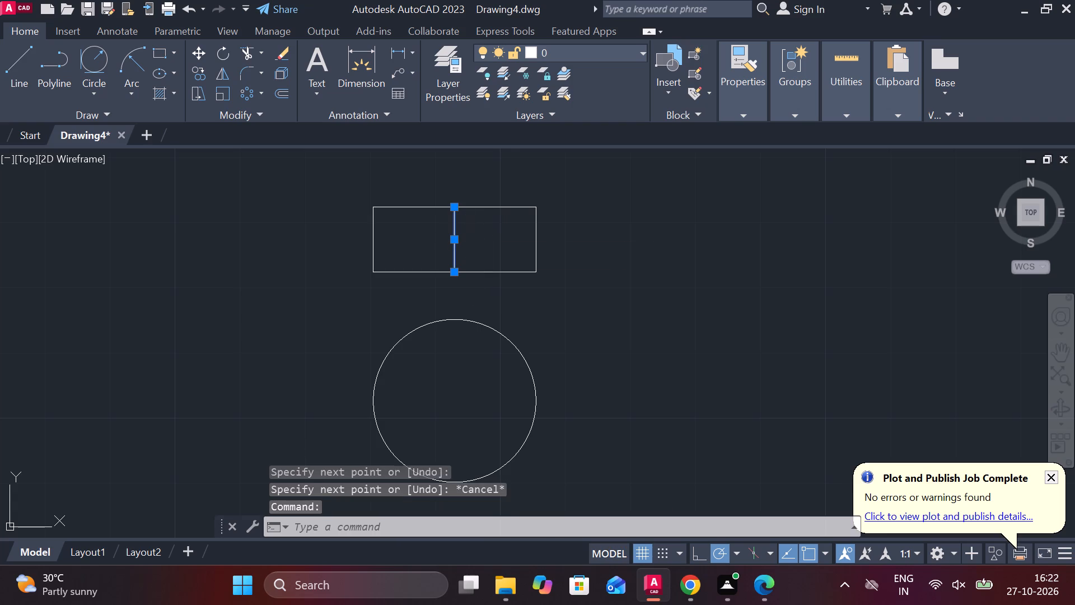
key(Return)
text(7)
key(space)
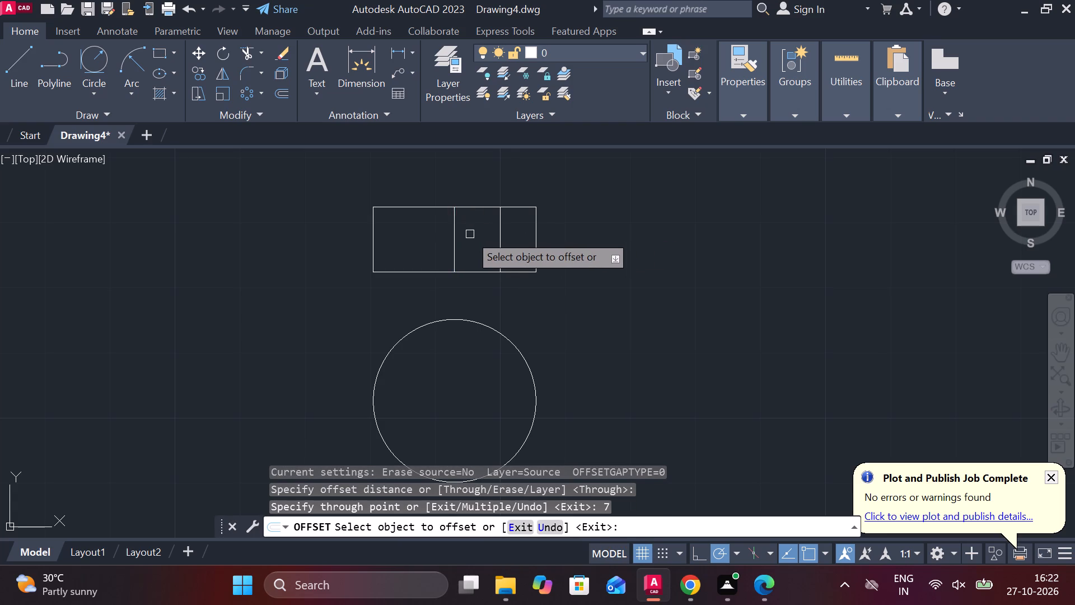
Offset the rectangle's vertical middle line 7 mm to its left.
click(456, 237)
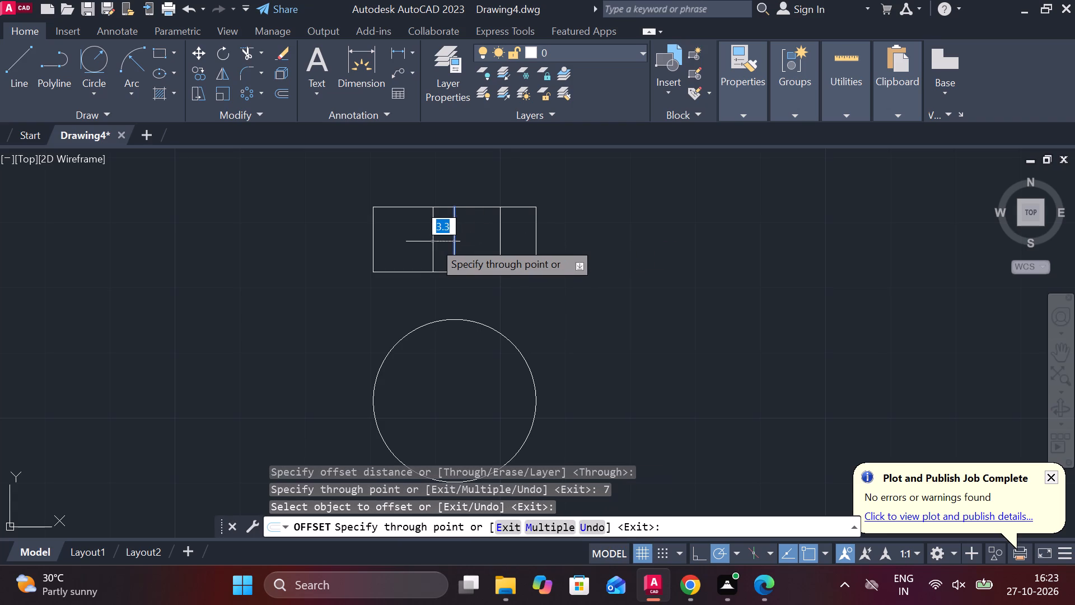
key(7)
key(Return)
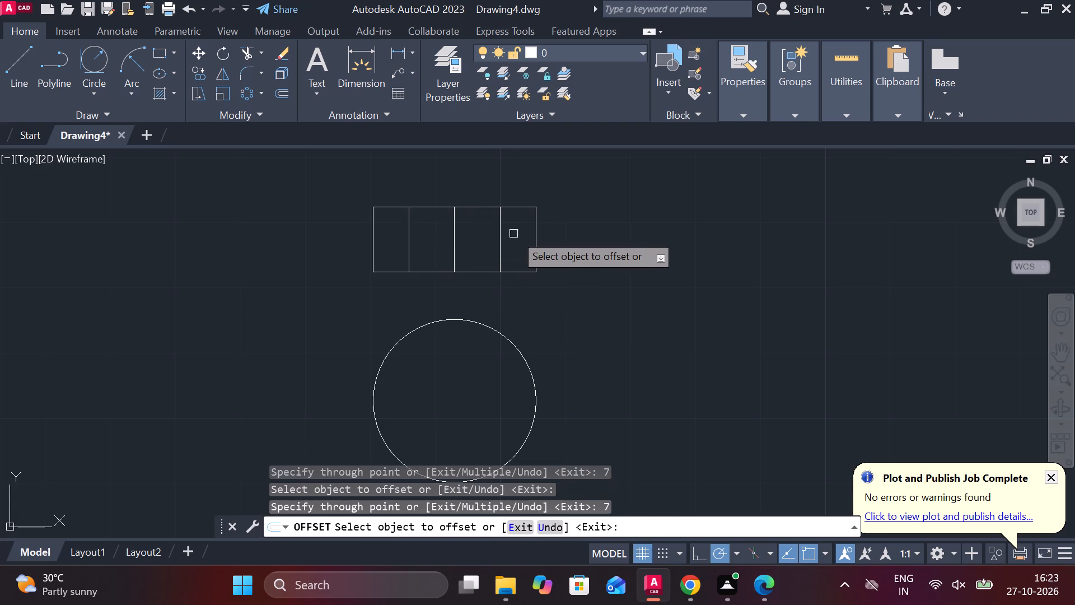
Offset the rectangle's top edge 3 mm downward and its bottom edge 5 mm upward.
click(395, 207)
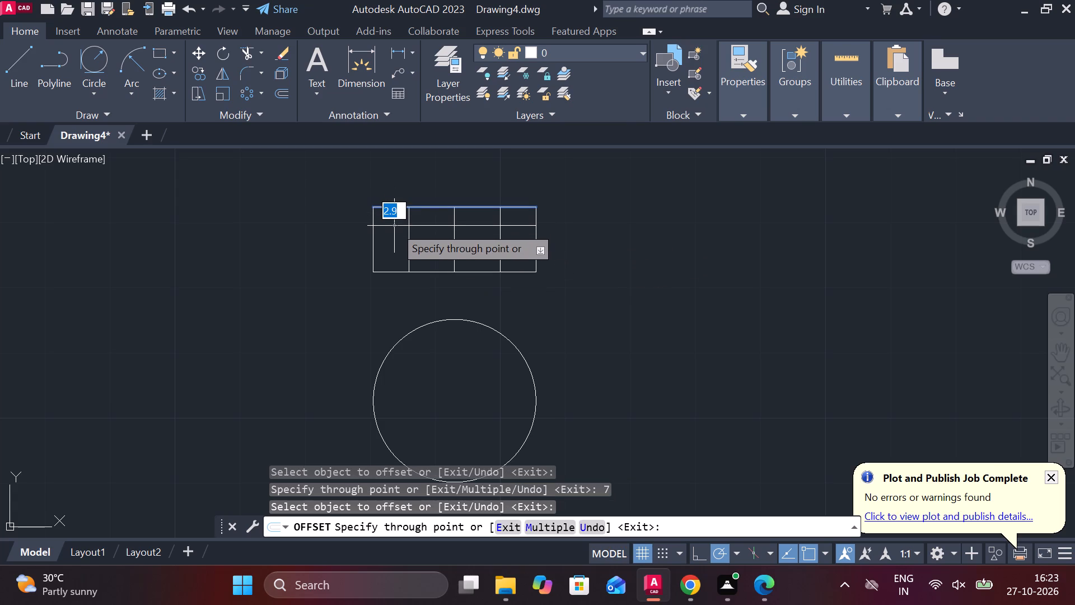
text(3)
key(space)
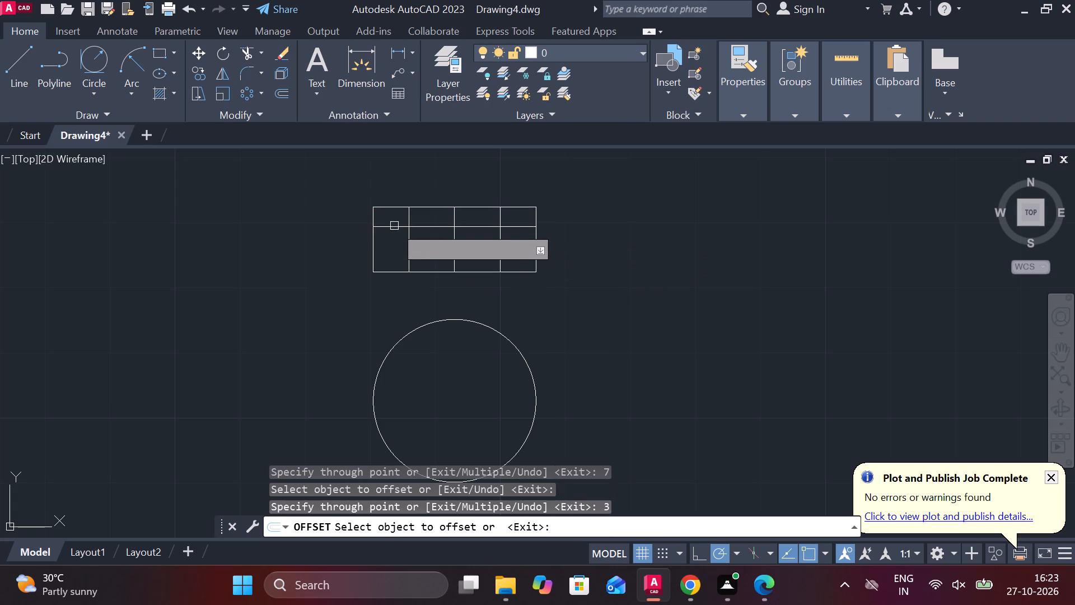
click(389, 274)
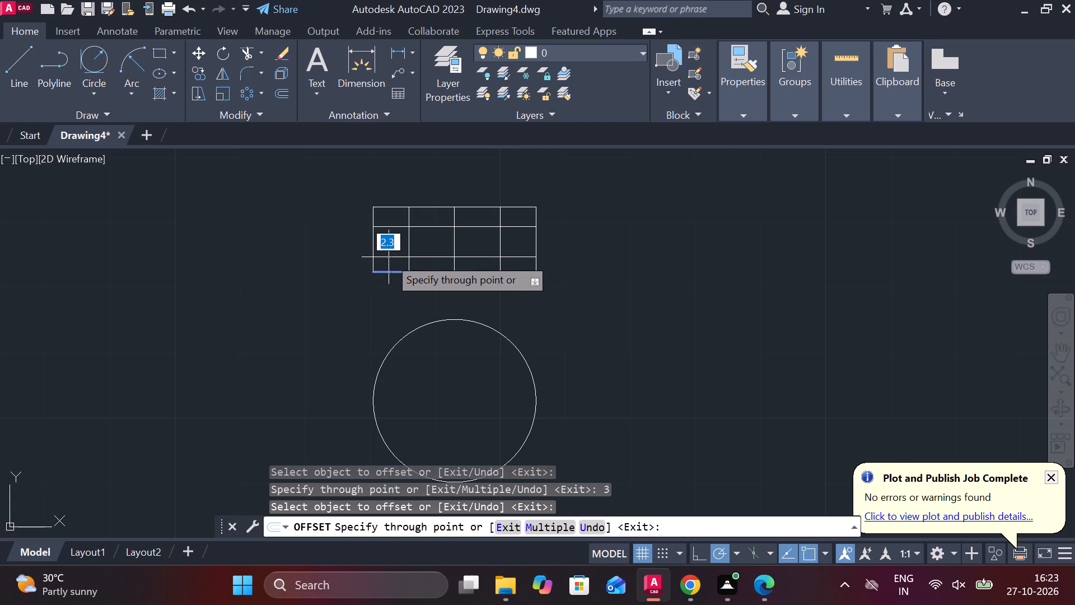
text(5)
key(space)
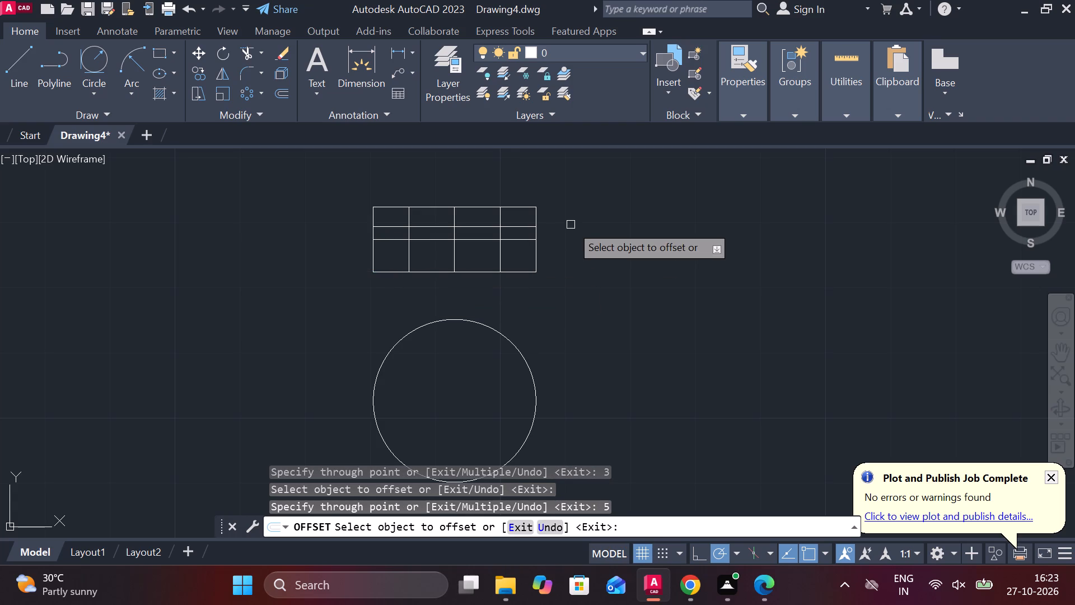
key(Escape)
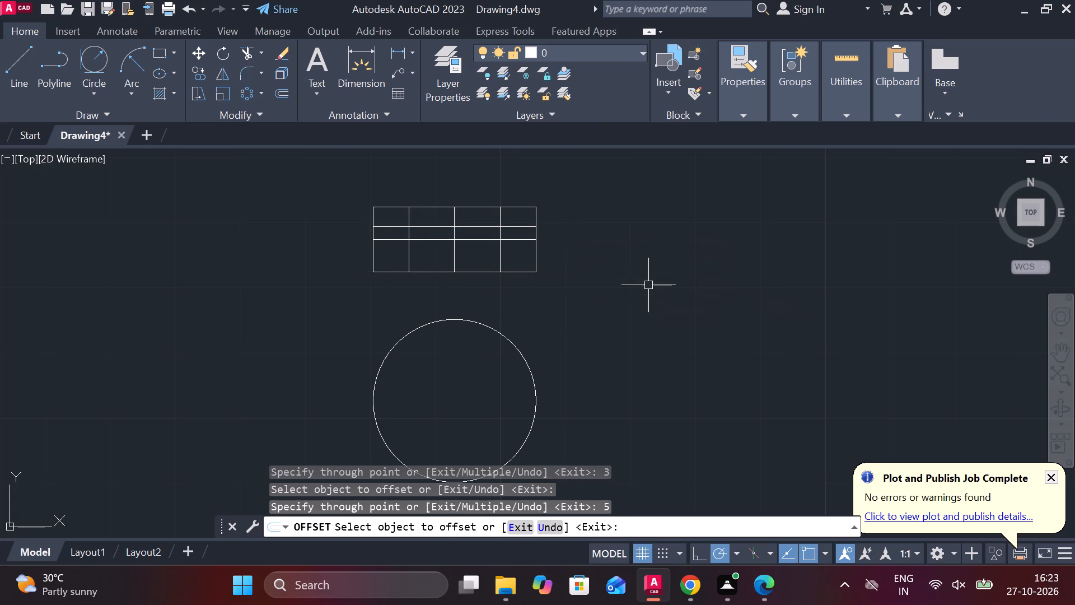
Trim the left edge and left offset line between the two horizontal offsets, and both horizontals between the middle and right offset lines.
text(TR)
key(space)
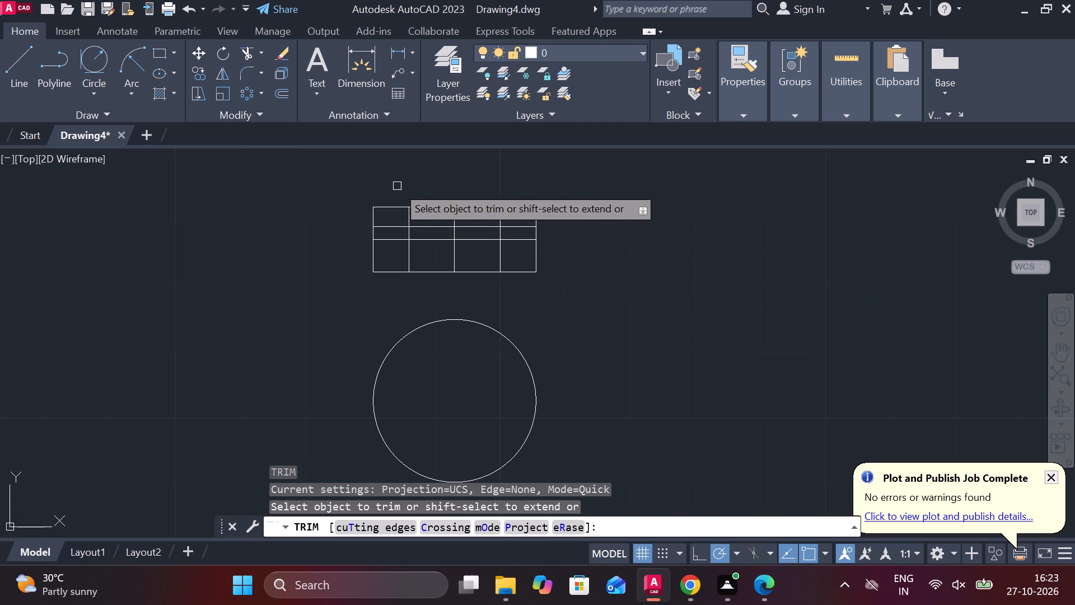
scroll(409, 229, up, 3)
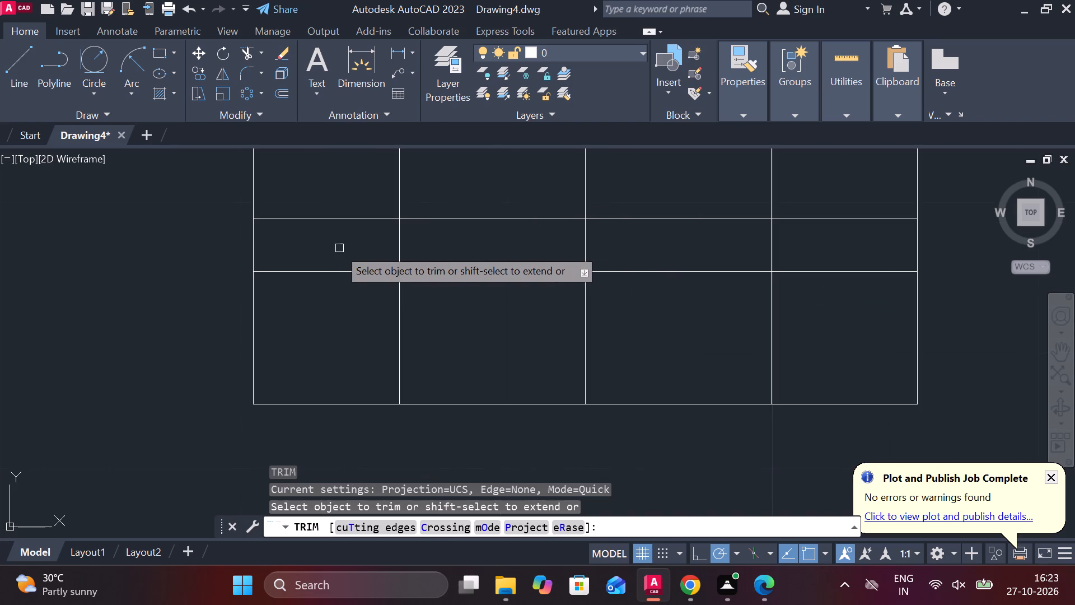
scroll(377, 246, down, 1)
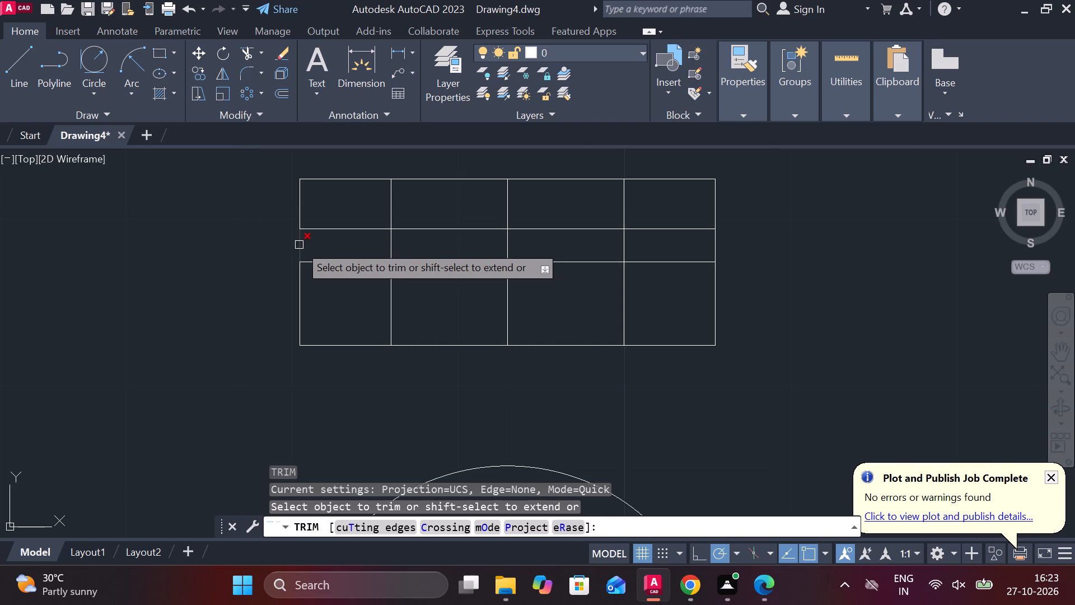
click(299, 245)
click(386, 249)
click(418, 248)
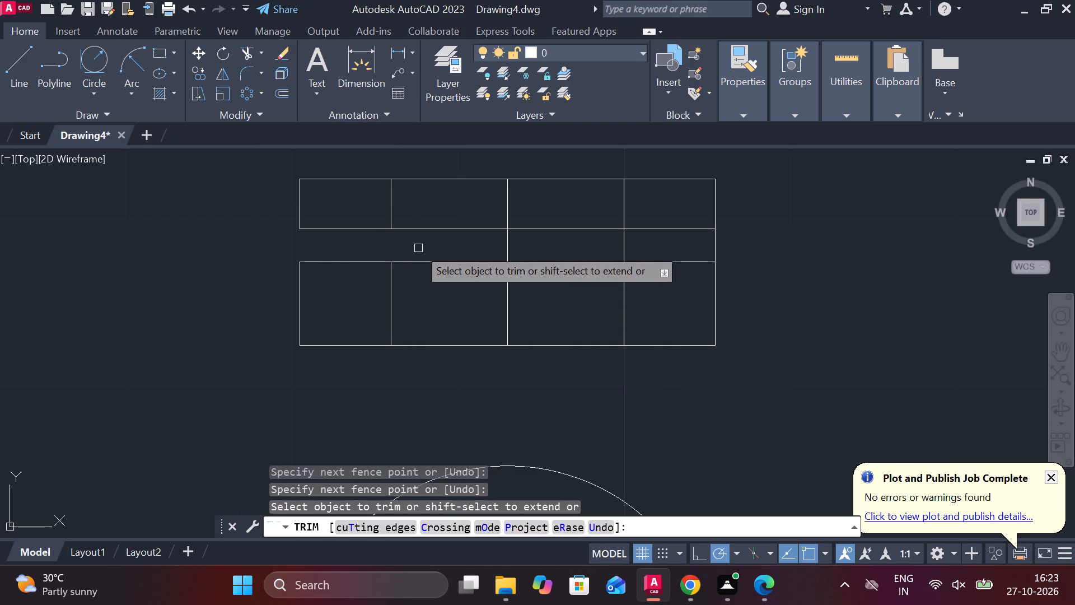
click(564, 249)
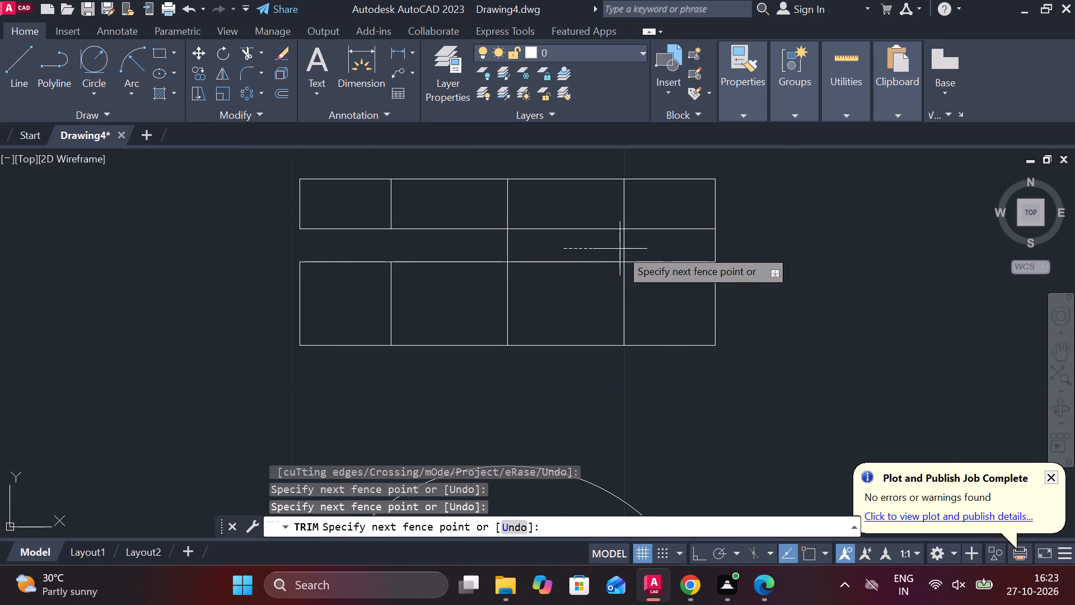
click(595, 249)
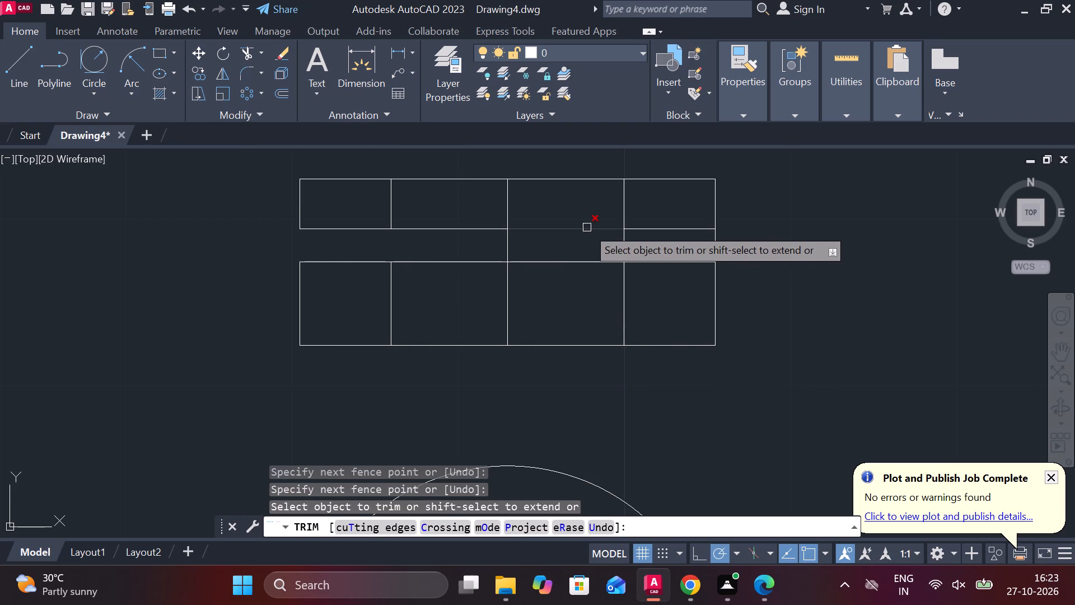
click(587, 227)
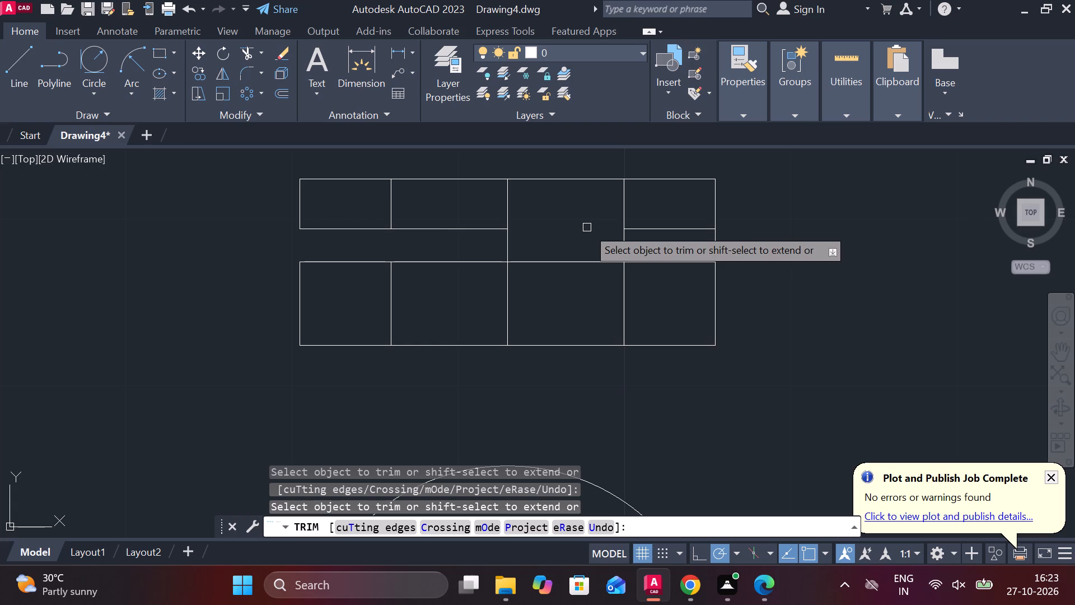
click(590, 261)
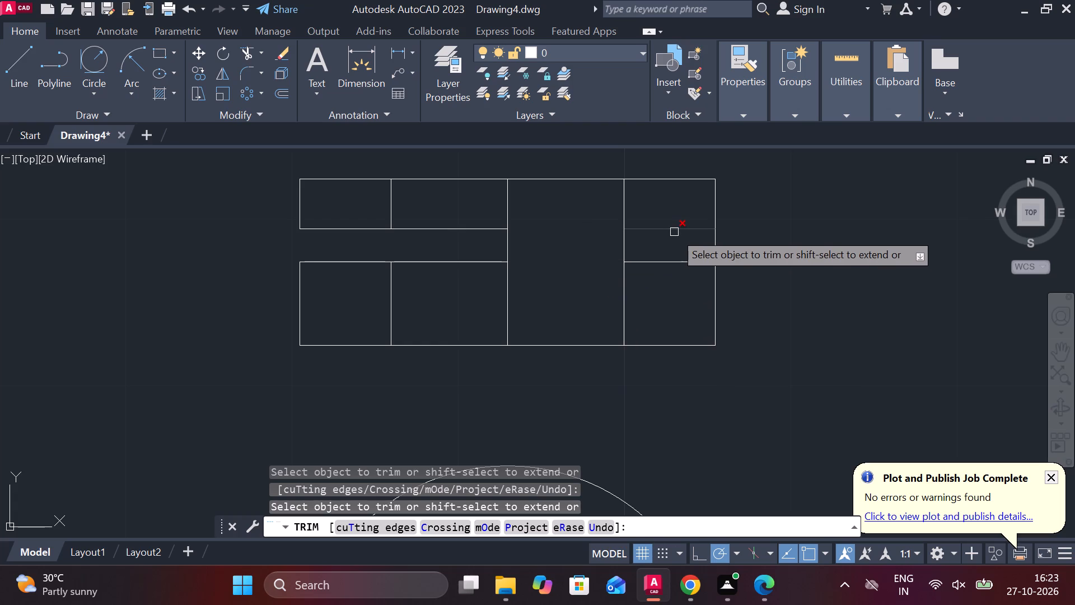
scroll(758, 267, down, 1)
middle_drag(745, 294, 654, 211)
key(Escape)
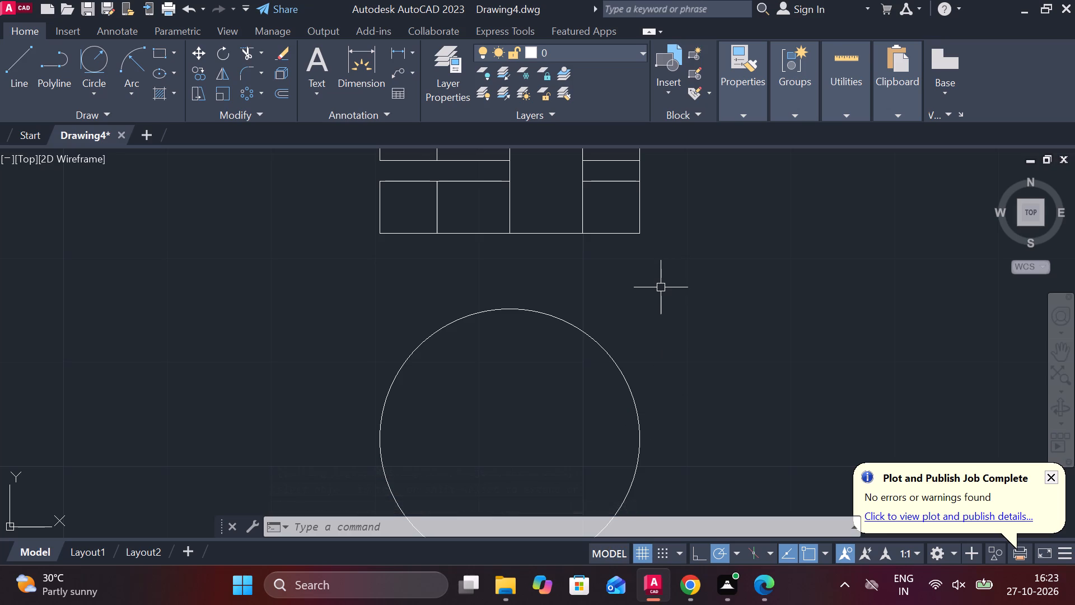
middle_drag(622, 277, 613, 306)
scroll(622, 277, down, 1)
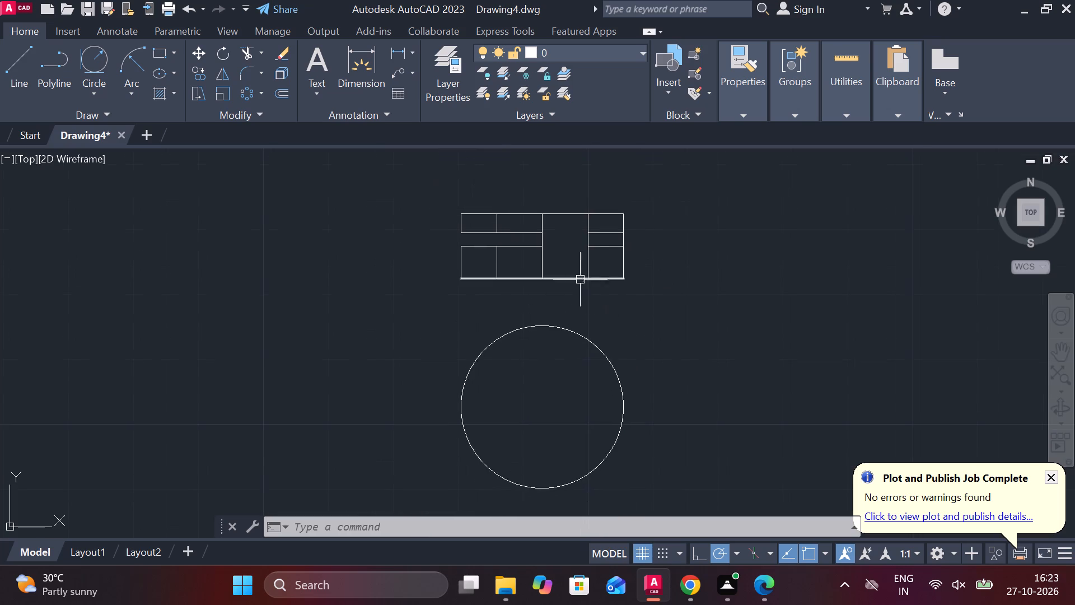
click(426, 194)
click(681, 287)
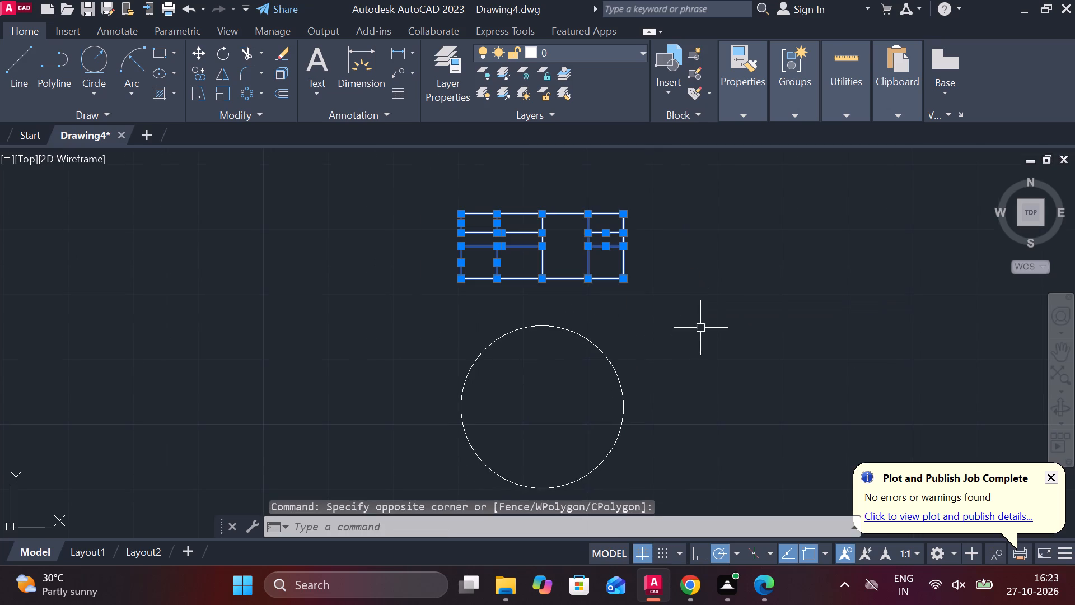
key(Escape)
Trim away the rectangle's top and bottom edges and all lines inside it, keeping only the side edges.
text(TR)
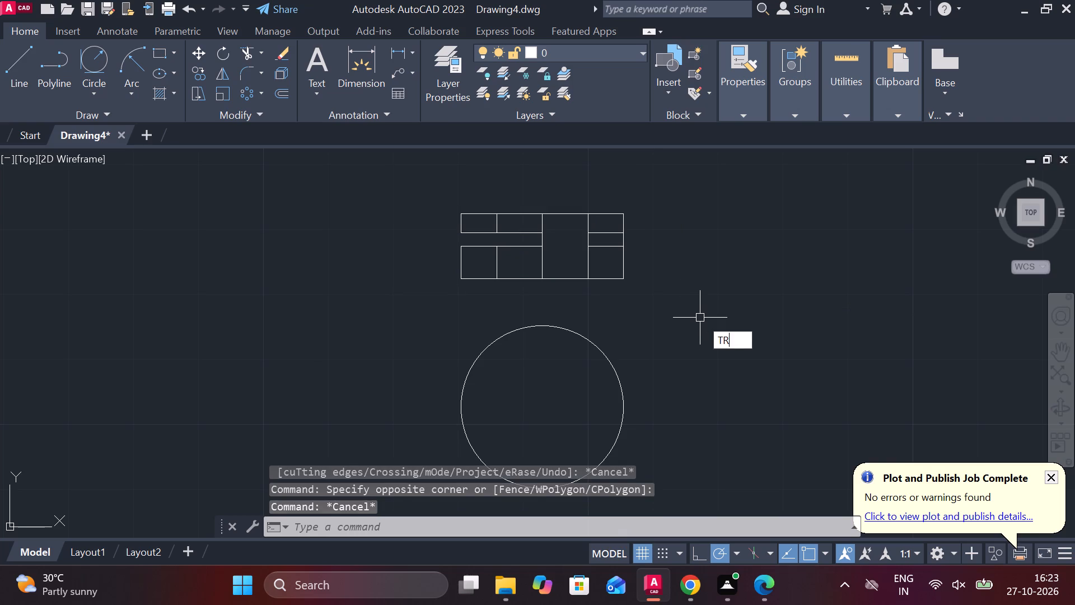
key(space)
drag(490, 189, 606, 288)
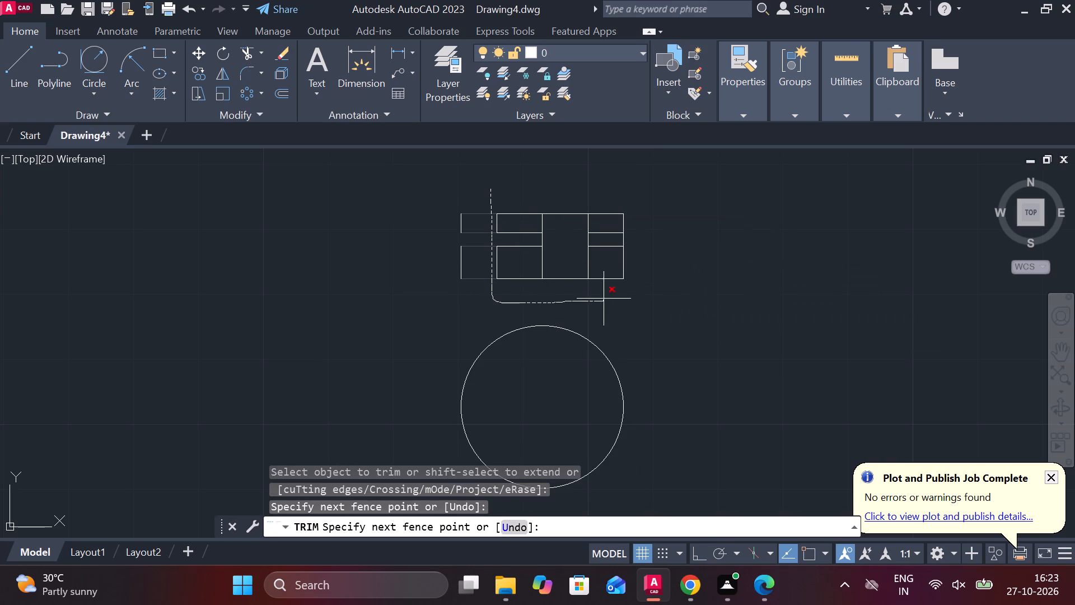
drag(606, 288, 532, 285)
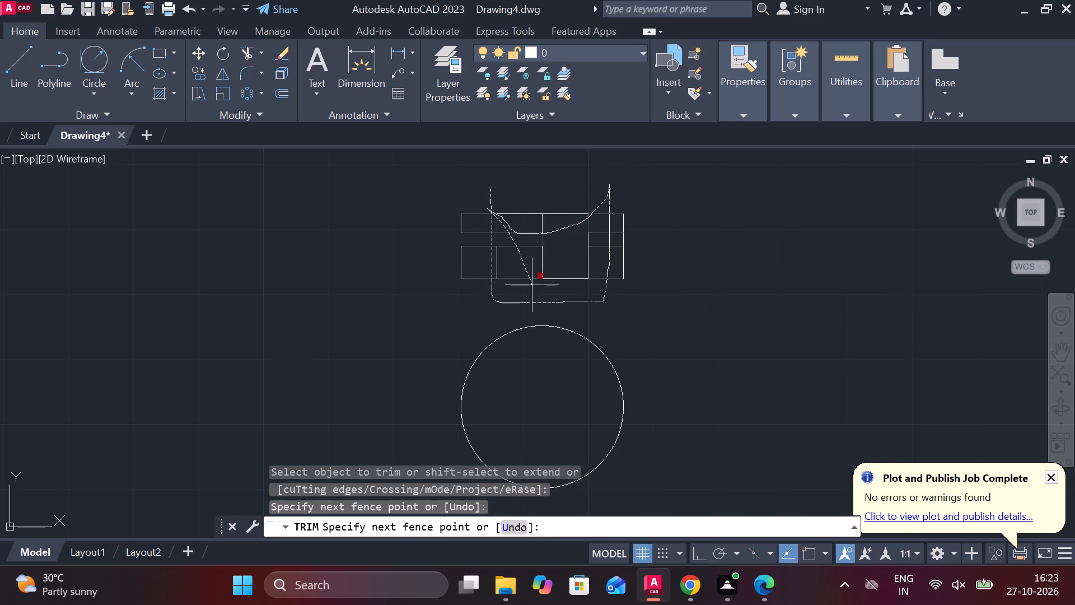
drag(532, 285, 543, 220)
click(553, 279)
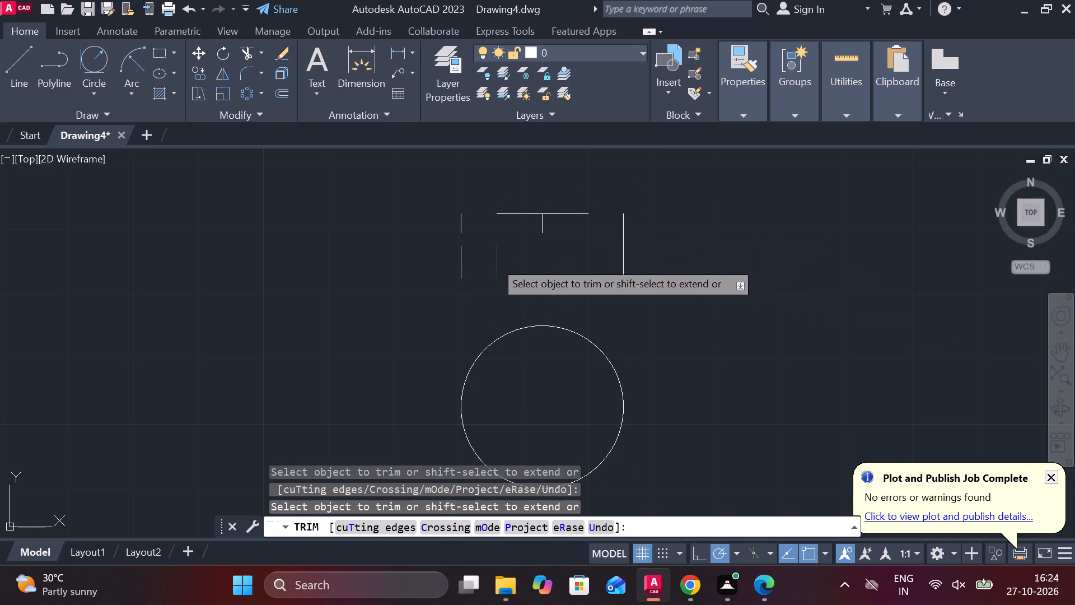
click(494, 261)
click(547, 229)
double_click(525, 216)
click(564, 216)
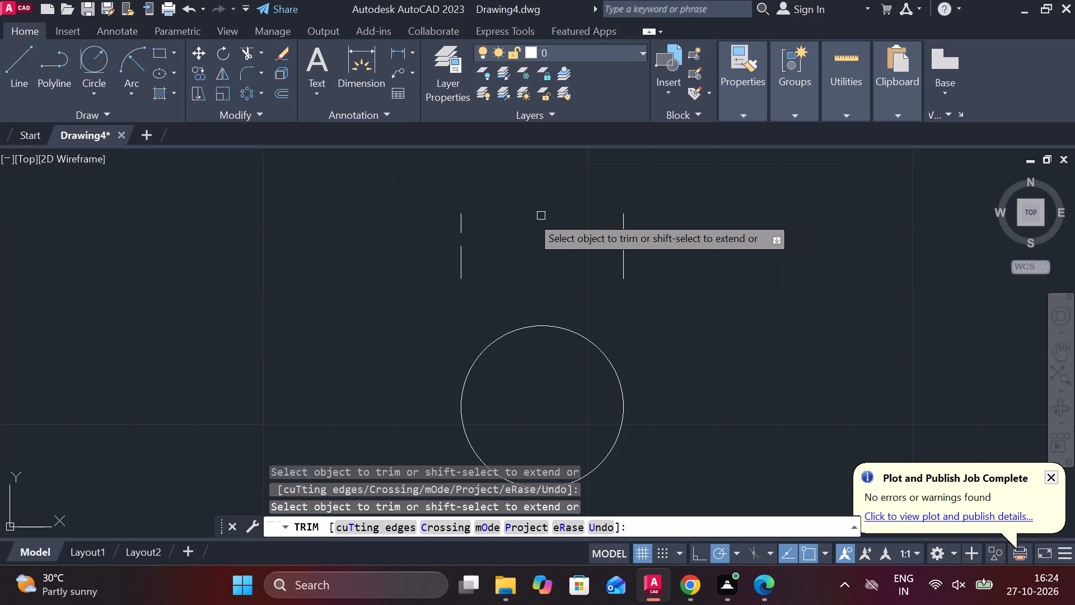
key(Escape)
Draw a vertical line about 33 mm long from the circle's centre up past the two side edges.
key(l)
key(Return)
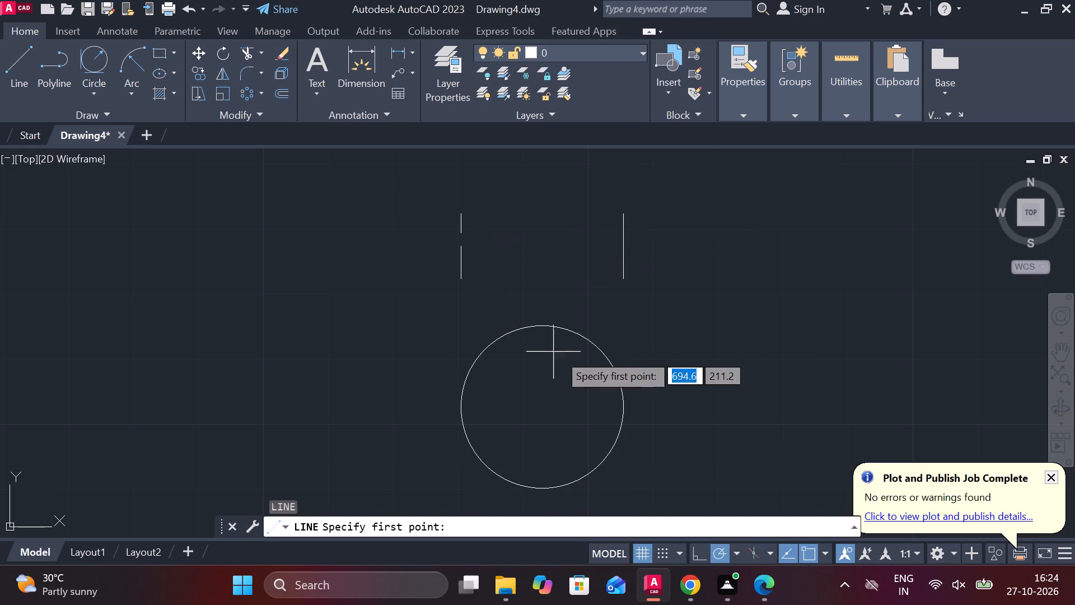
click(544, 411)
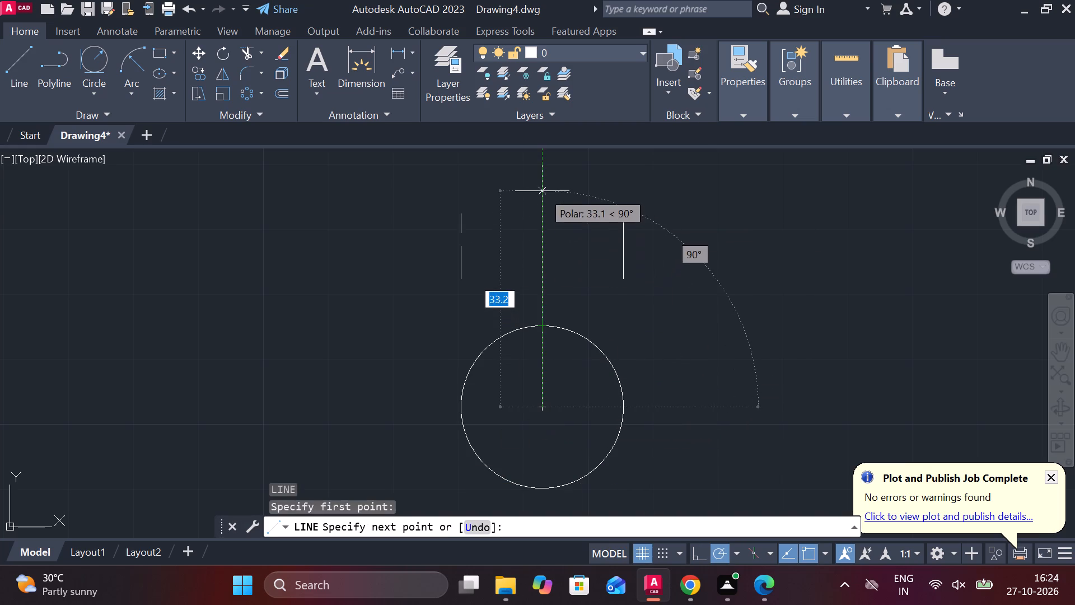
click(542, 191)
key(Escape)
Draw a 15 by 10 mm rectangle from lines, centred on the vertical line with its base level with the side edges' lower ends.
key(l)
key(Return)
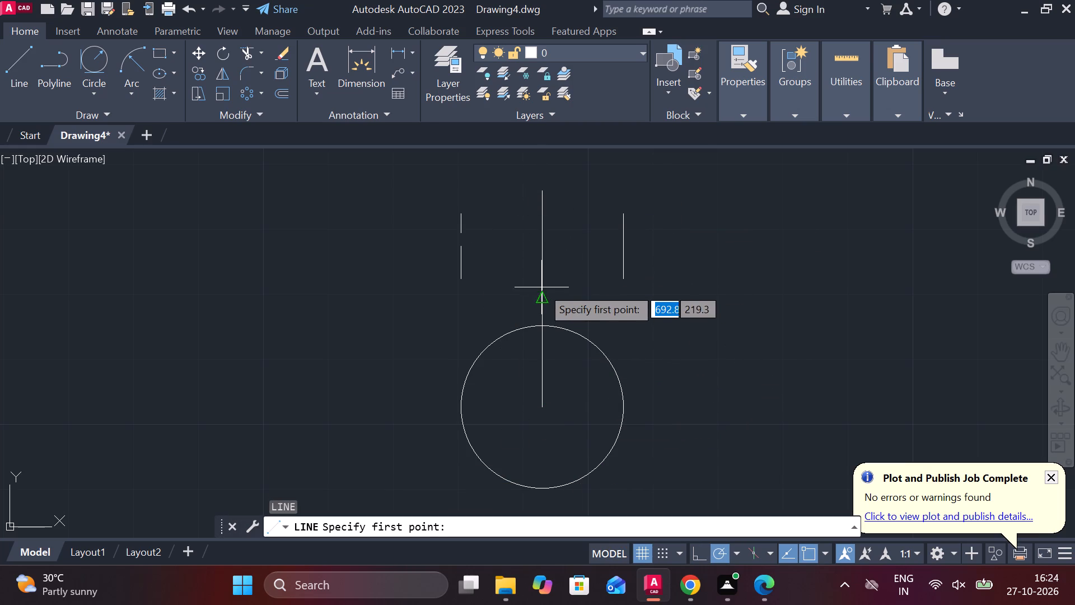
click(542, 279)
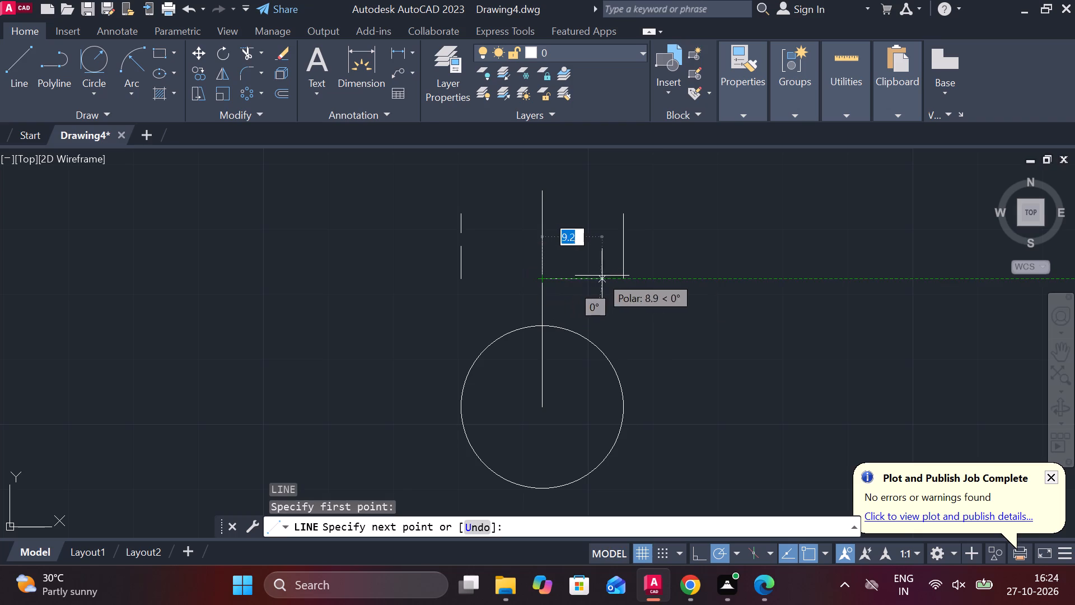
scroll(581, 277, up, 2)
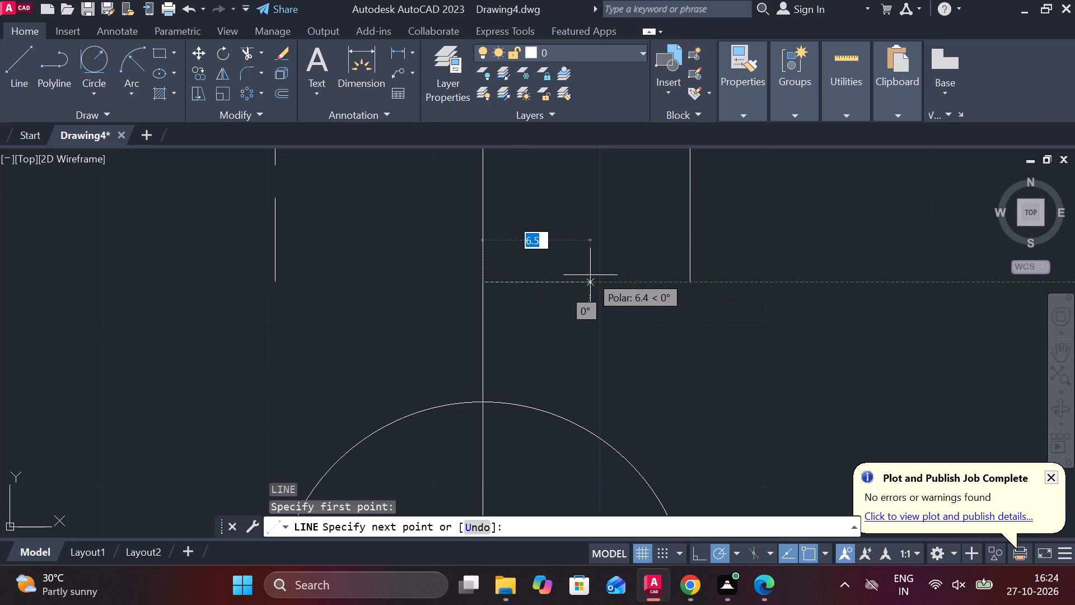
text(7.5)
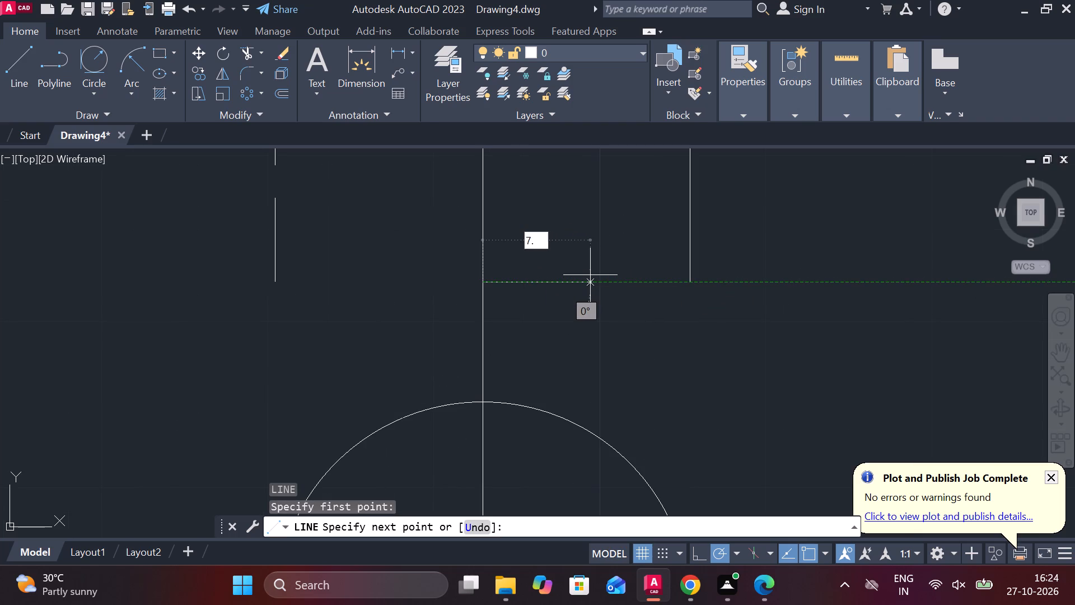
key(space)
middle_drag(581, 203, 596, 250)
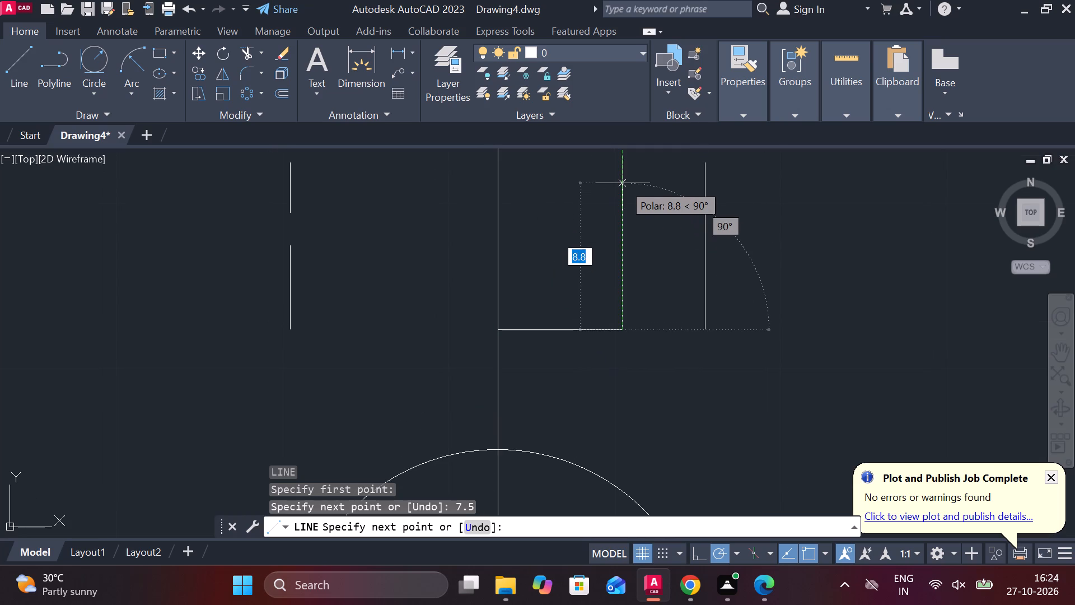
text(10)
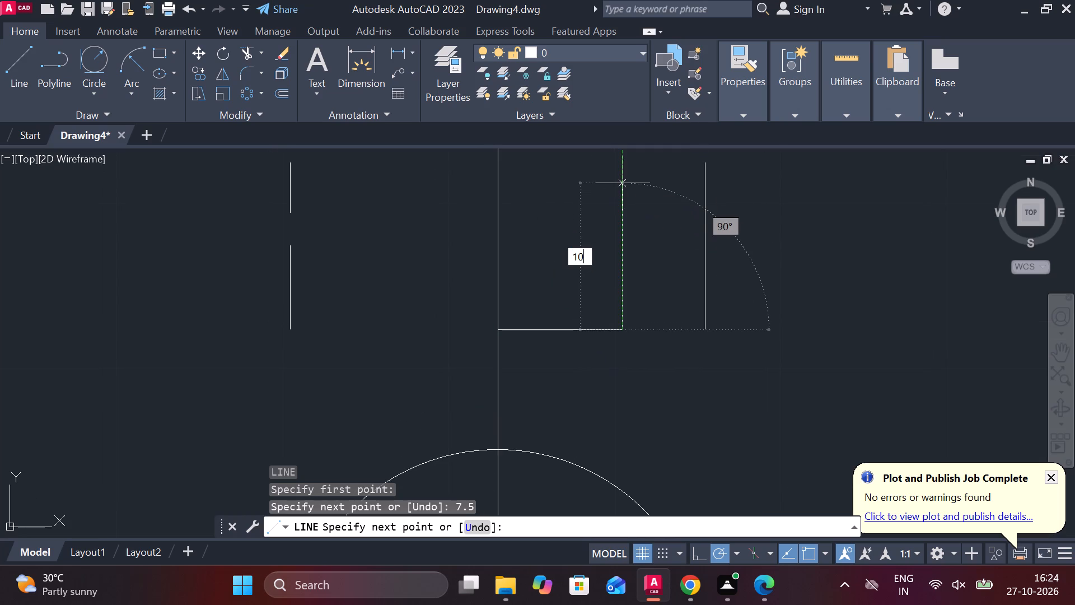
key(Return)
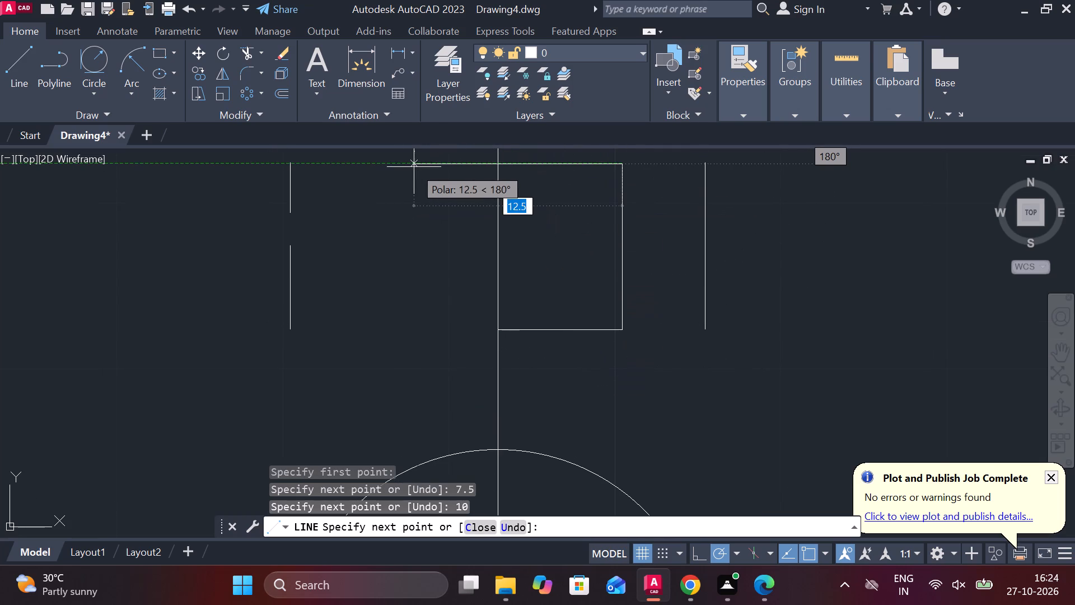
text(15)
key(space)
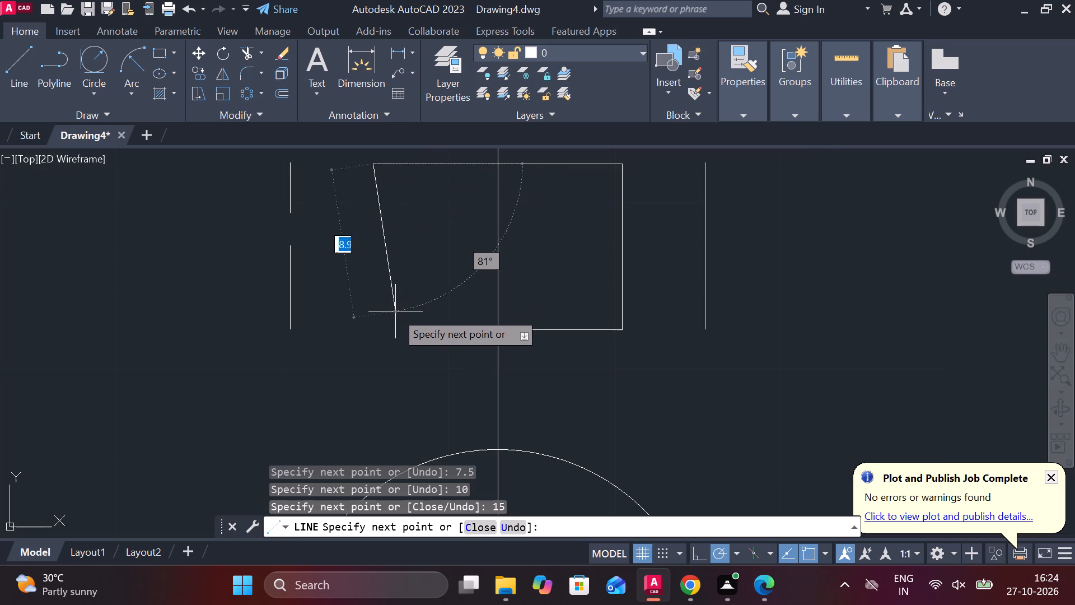
text(10)
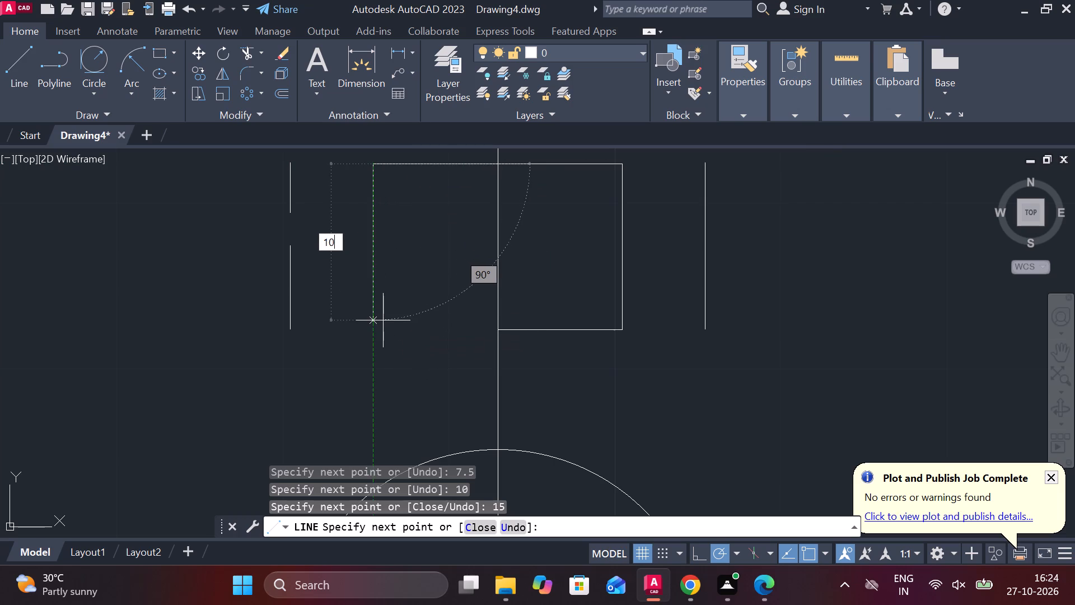
key(Return)
click(501, 333)
key(Escape)
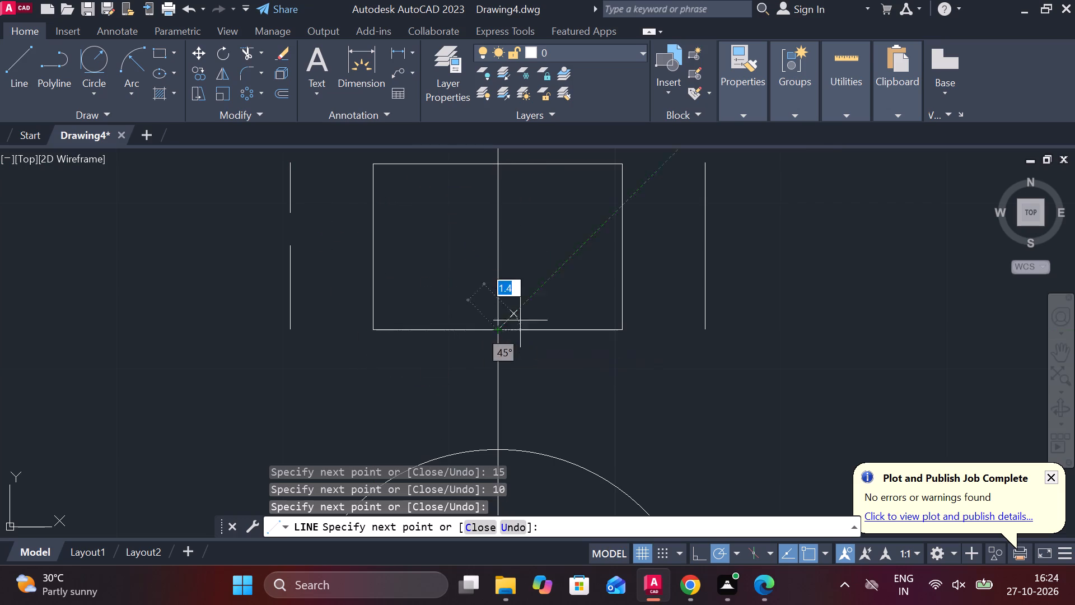
Offset the rectangle's top edge 3 mm downward and the left half of its bottom edge 5 mm upward.
middle_drag(527, 300, 529, 332)
click(536, 199)
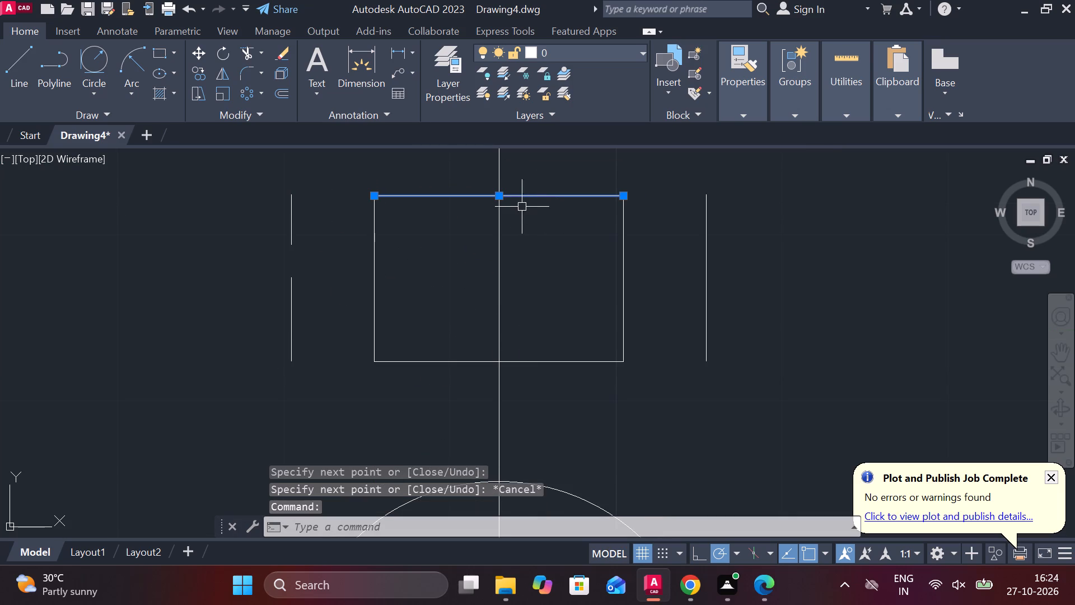
key(o)
key(Return)
key(Return)
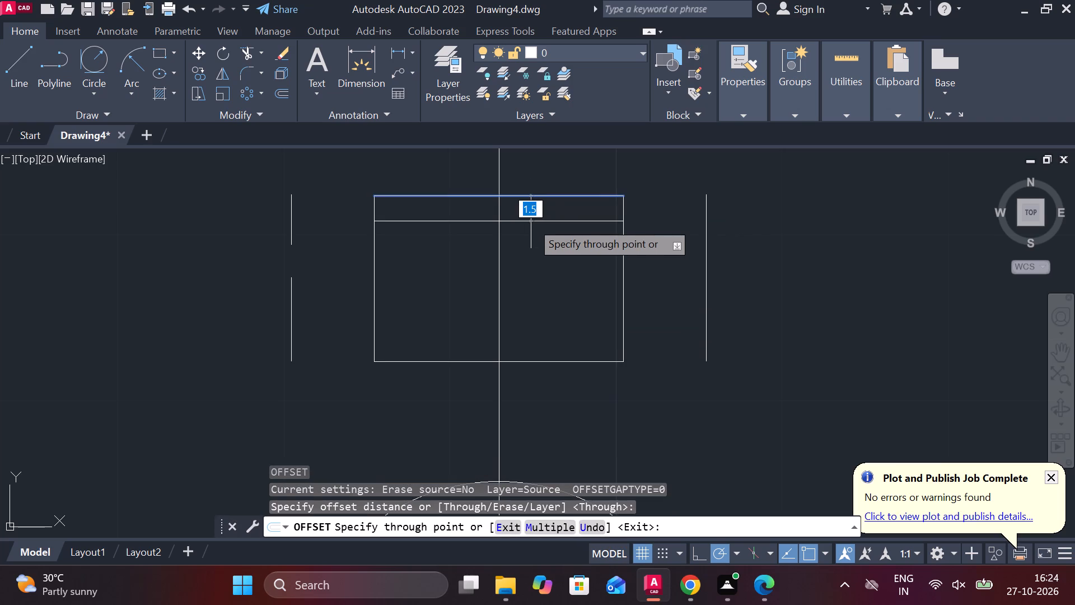
text(3)
key(space)
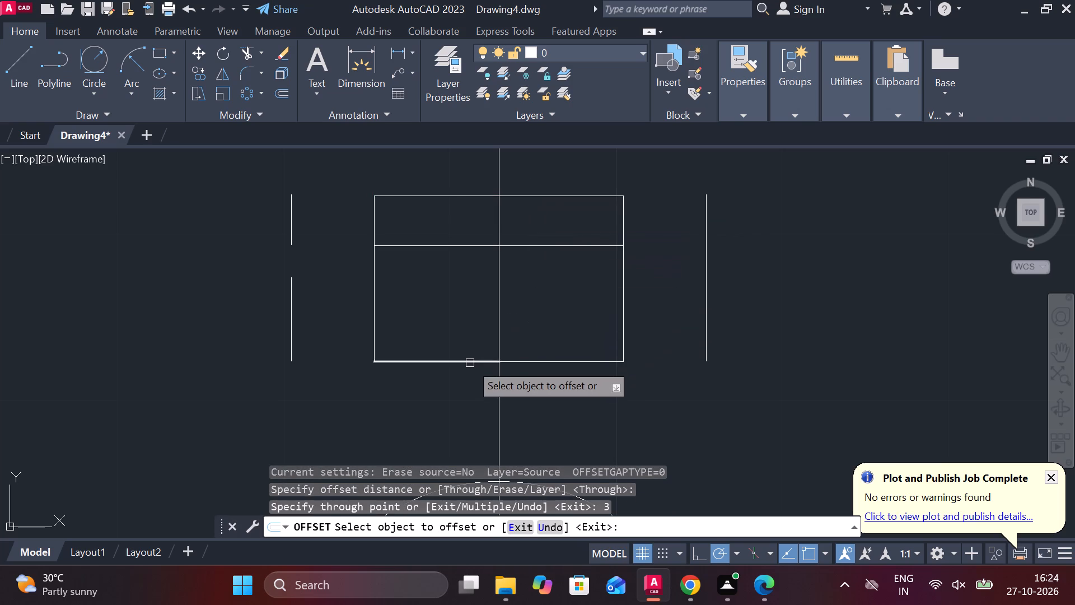
click(470, 363)
text(5)
key(space)
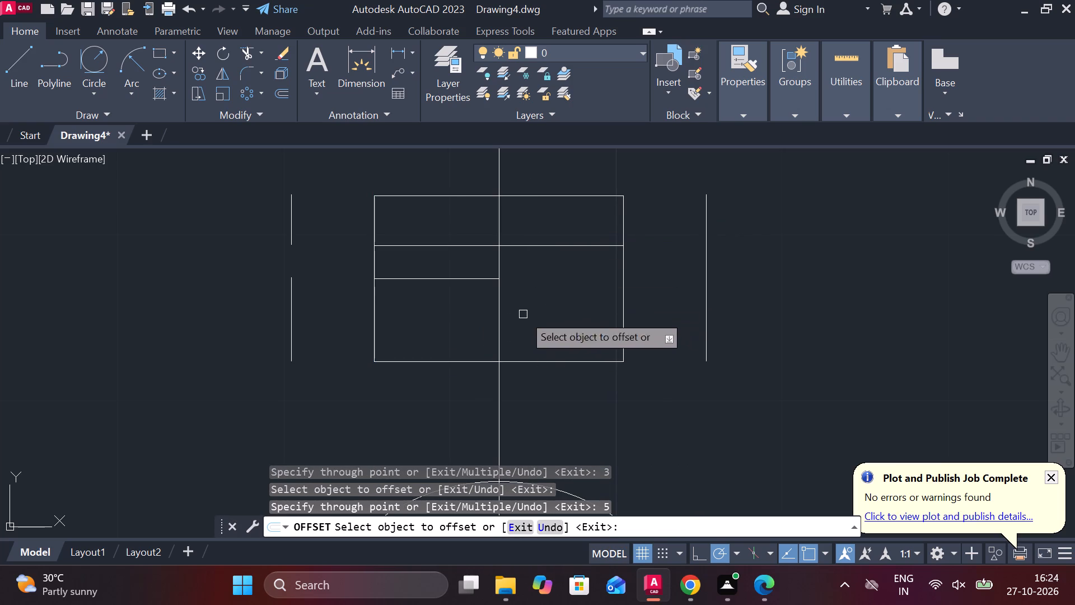
key(Escape)
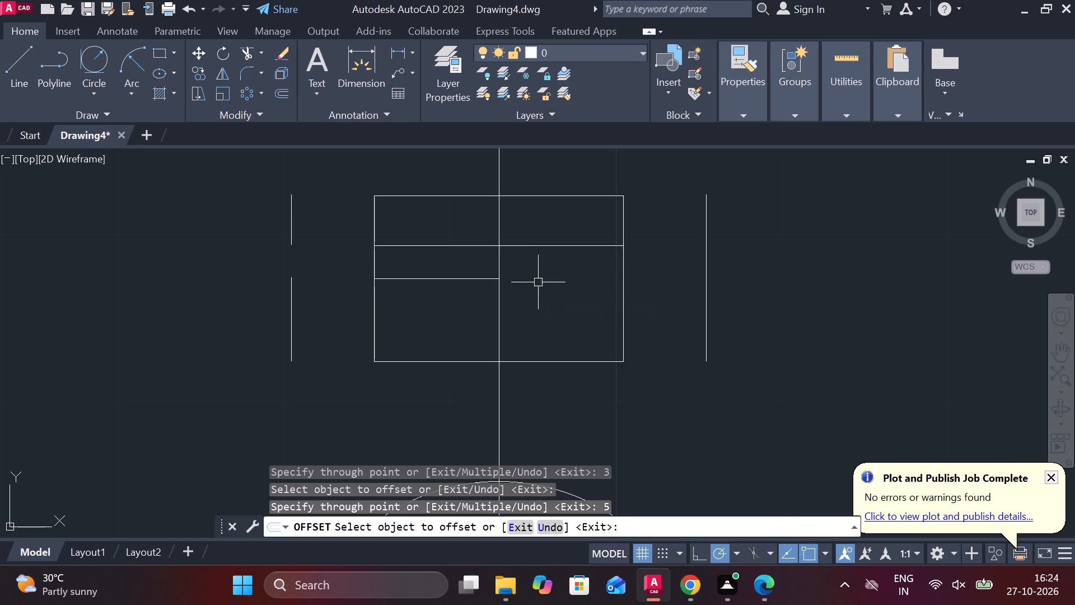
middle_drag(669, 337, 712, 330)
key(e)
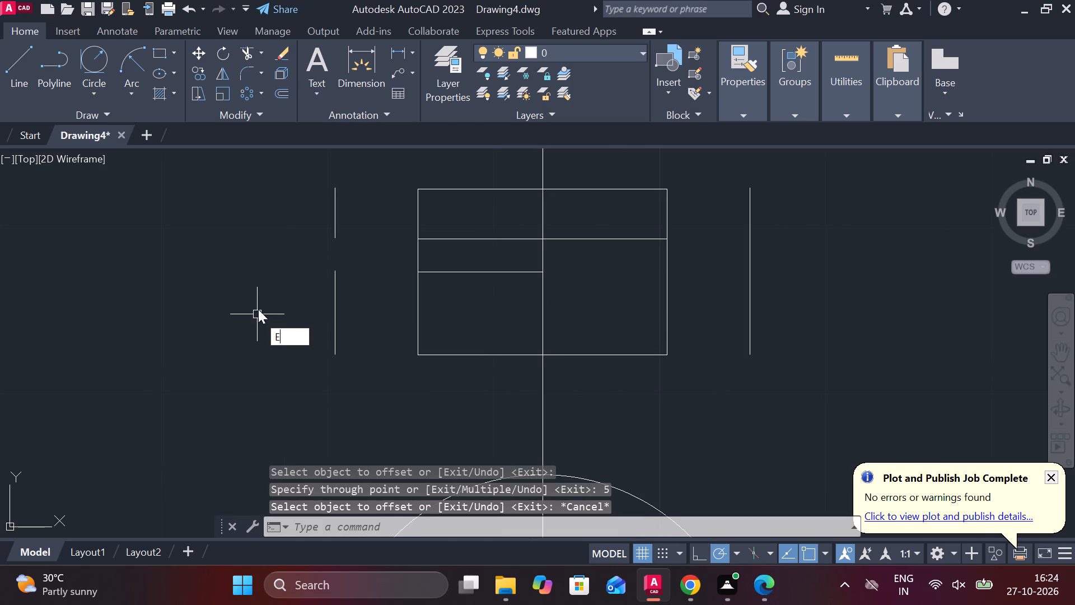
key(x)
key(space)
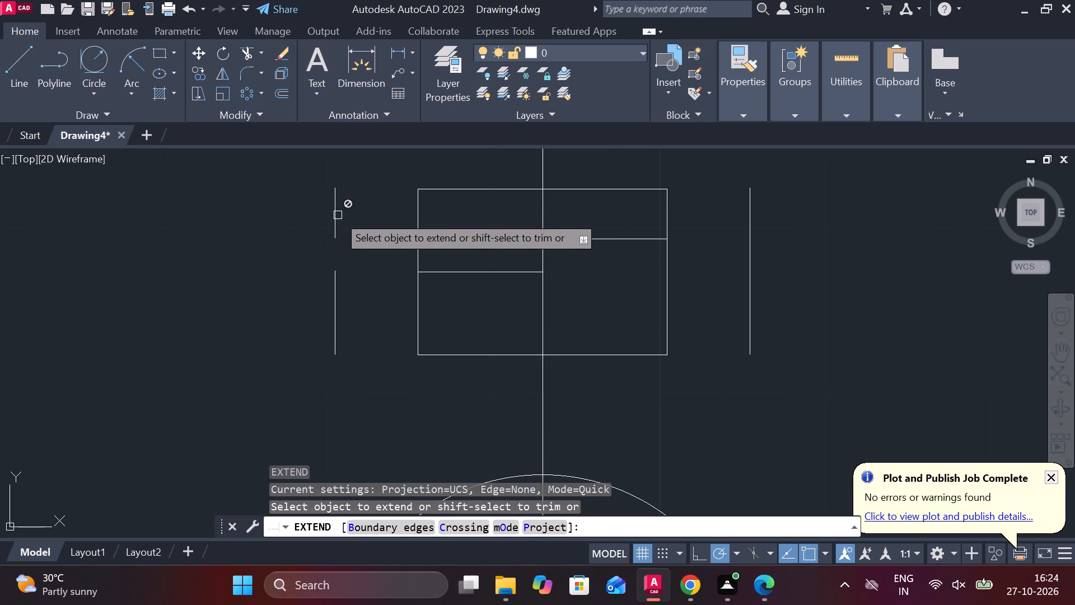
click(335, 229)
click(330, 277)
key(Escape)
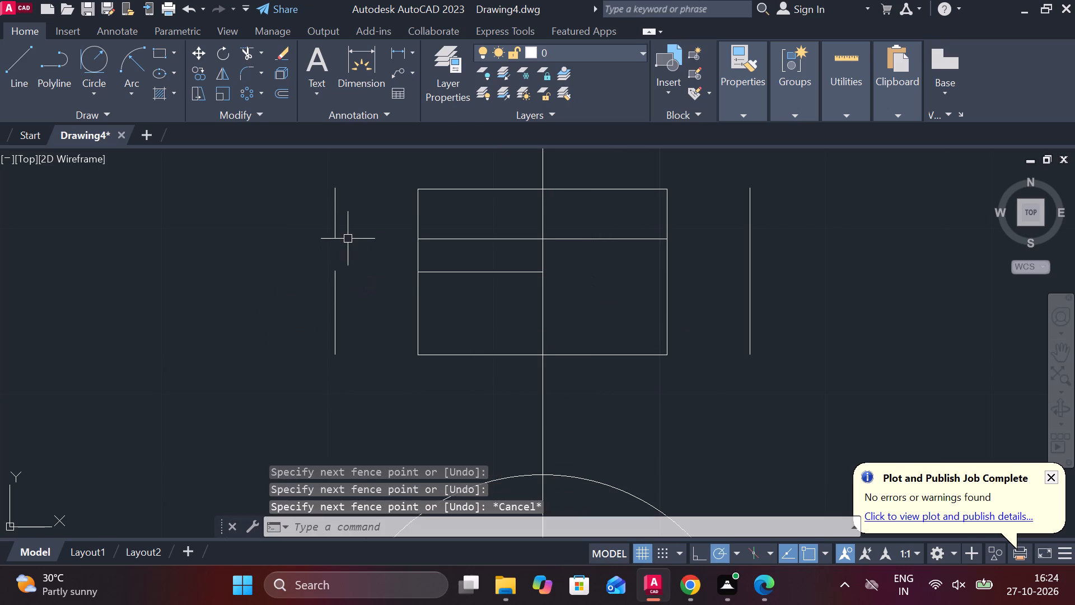
Stretch the upper left outer line's lower end down to the top of the line below, closing the 2 mm gap.
click(333, 222)
click(333, 235)
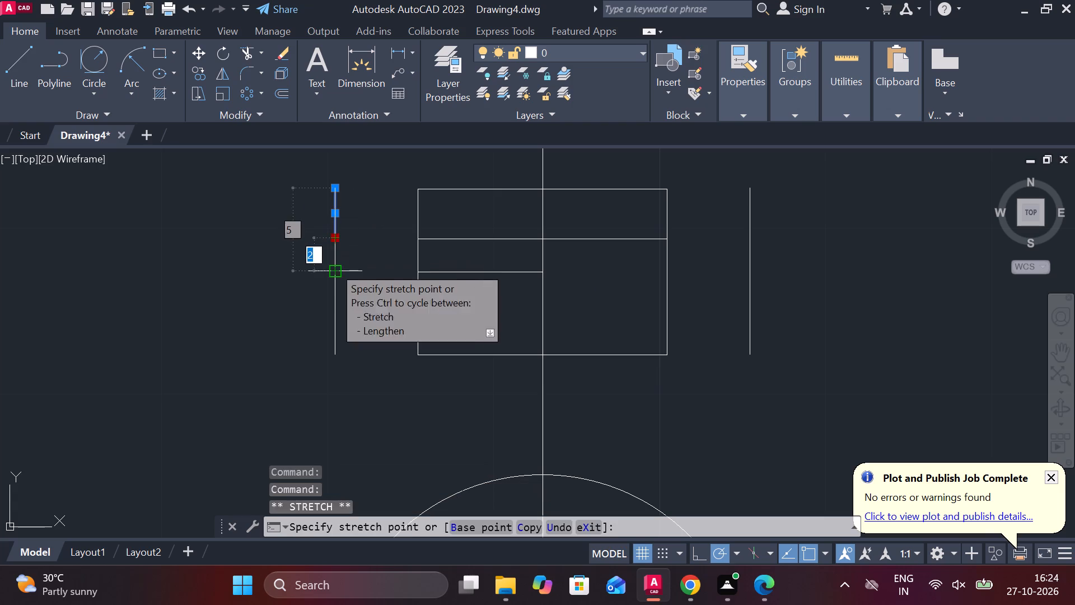
click(333, 271)
key(Escape)
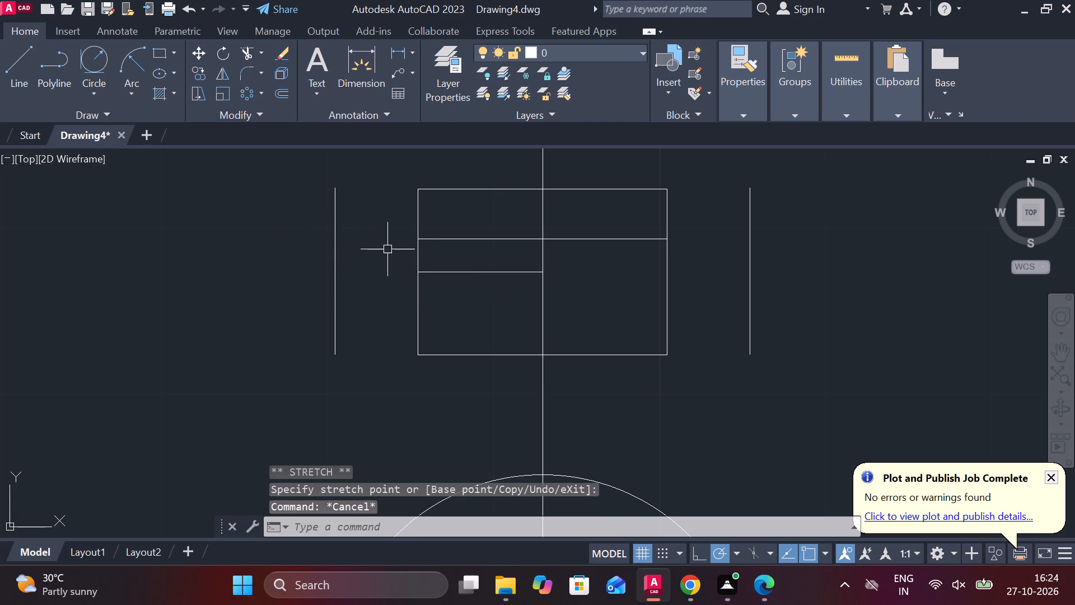
key(w)
key(Escape)
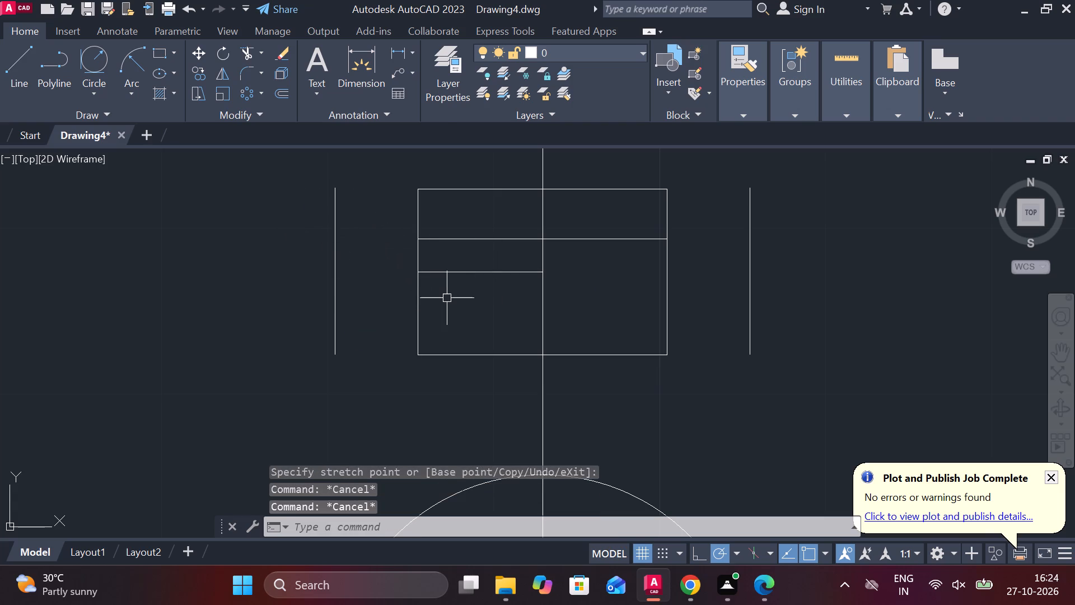
Extend the two horizontal offset lines on both sides to meet the left and right outer vertical lines.
text(EX)
key(space)
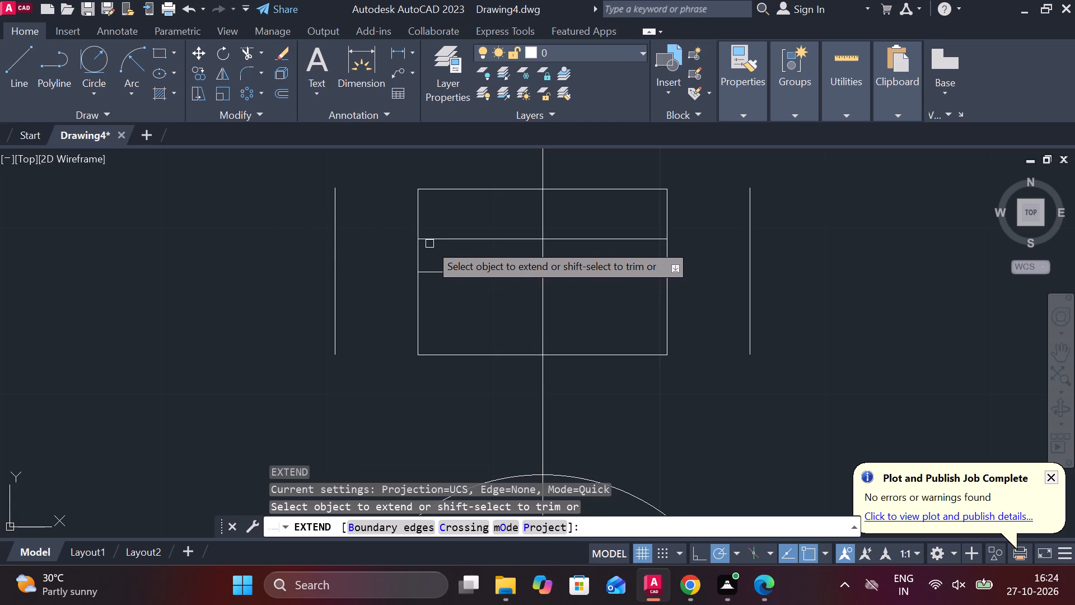
double_click(429, 239)
click(434, 271)
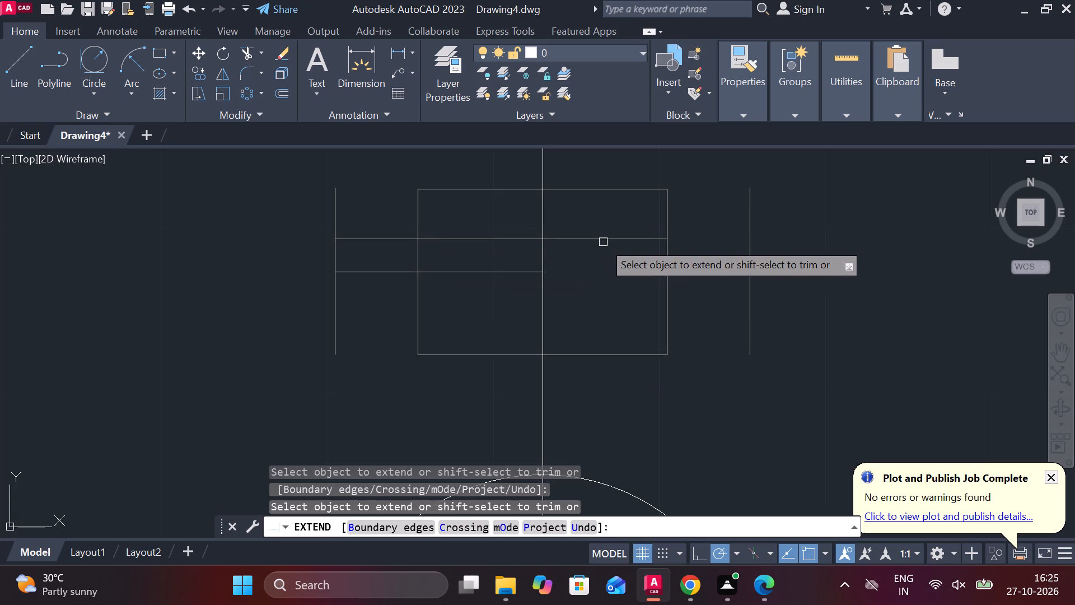
click(617, 239)
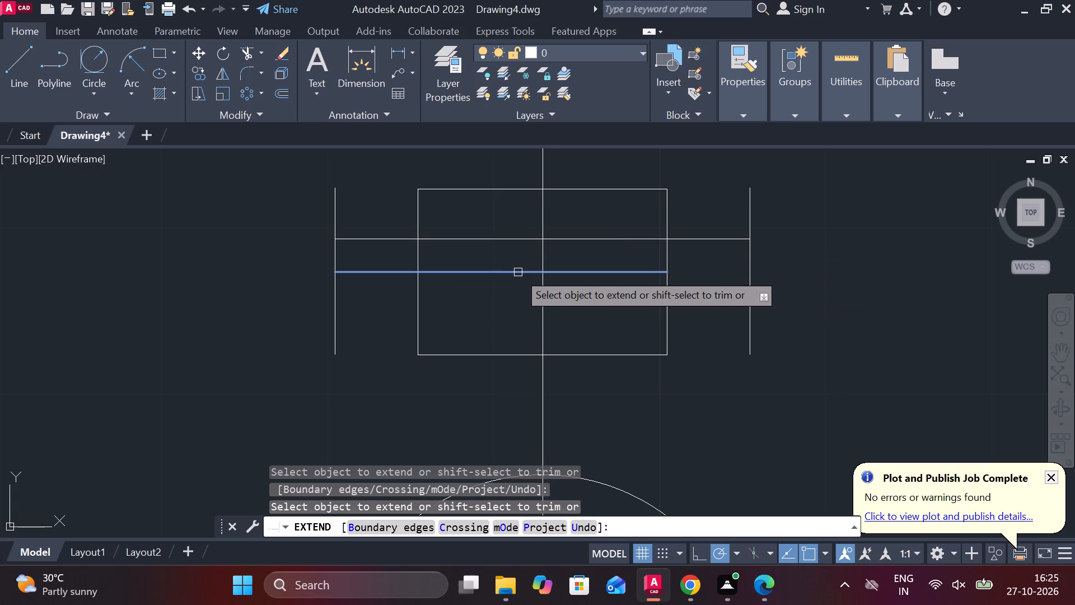
click(518, 272)
click(579, 268)
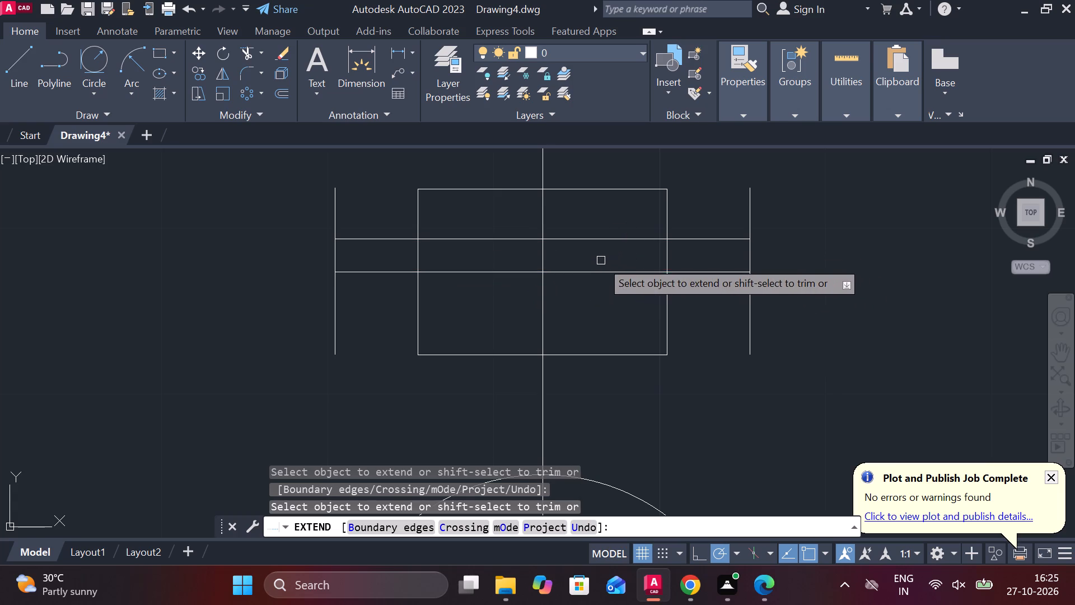
key(Escape)
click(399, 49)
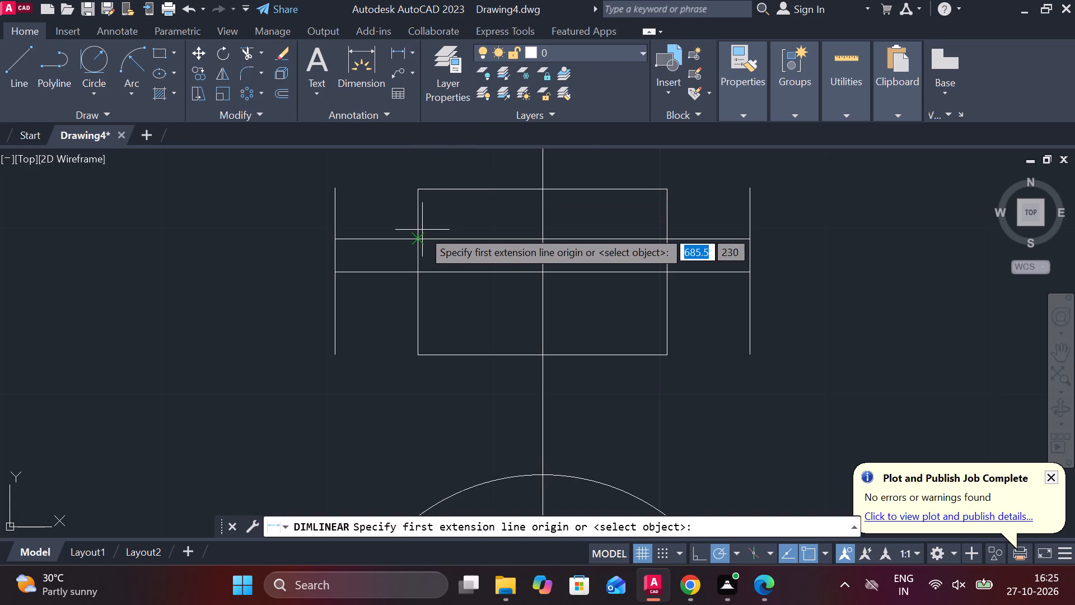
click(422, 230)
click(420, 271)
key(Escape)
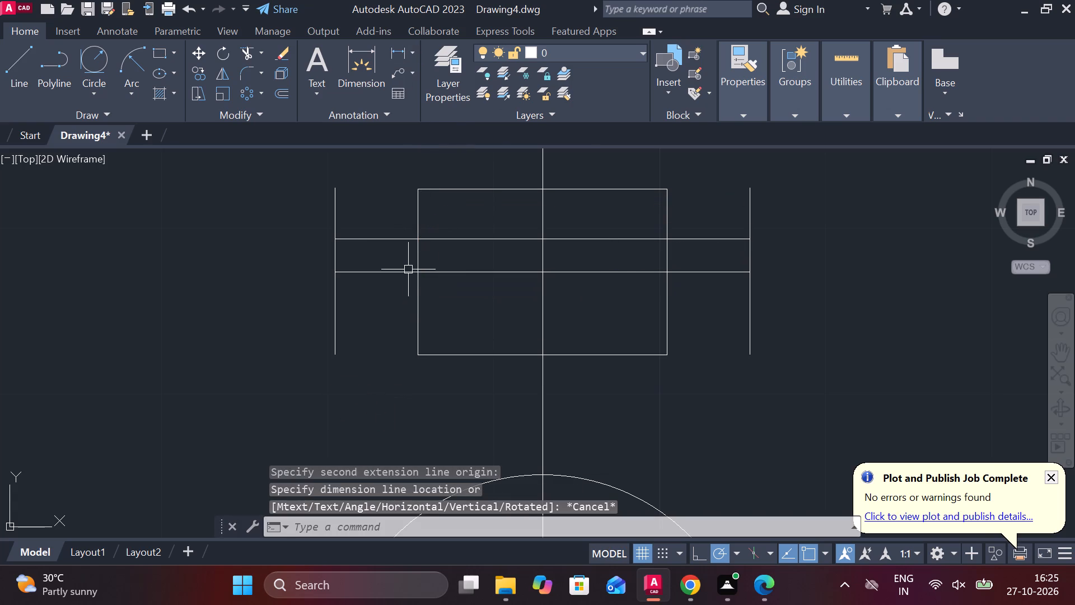
Trim the left and right outer vertical lines above and below the two horizontal lines.
text(TR)
key(space)
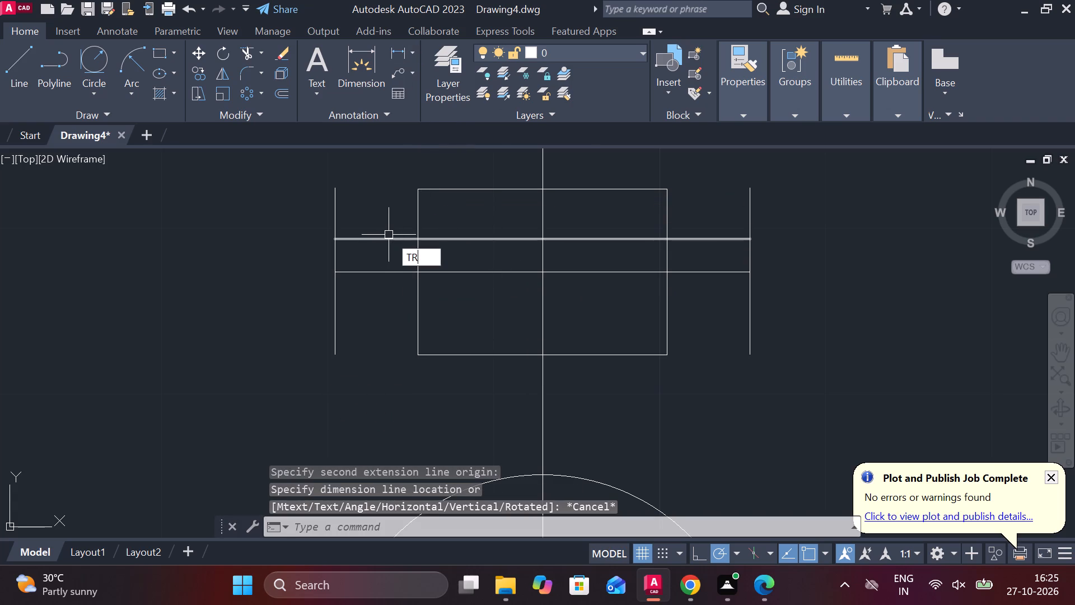
click(387, 215)
drag(384, 213, 368, 210)
drag(357, 208, 326, 206)
drag(328, 249, 334, 280)
click(337, 287)
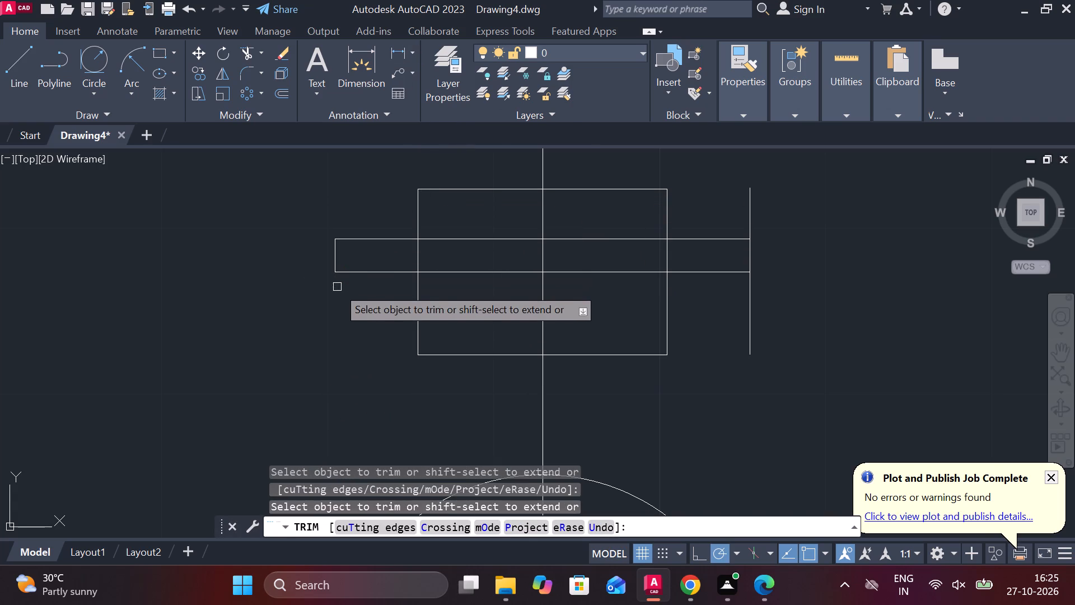
drag(830, 281, 816, 287)
drag(794, 295, 729, 324)
click(737, 301)
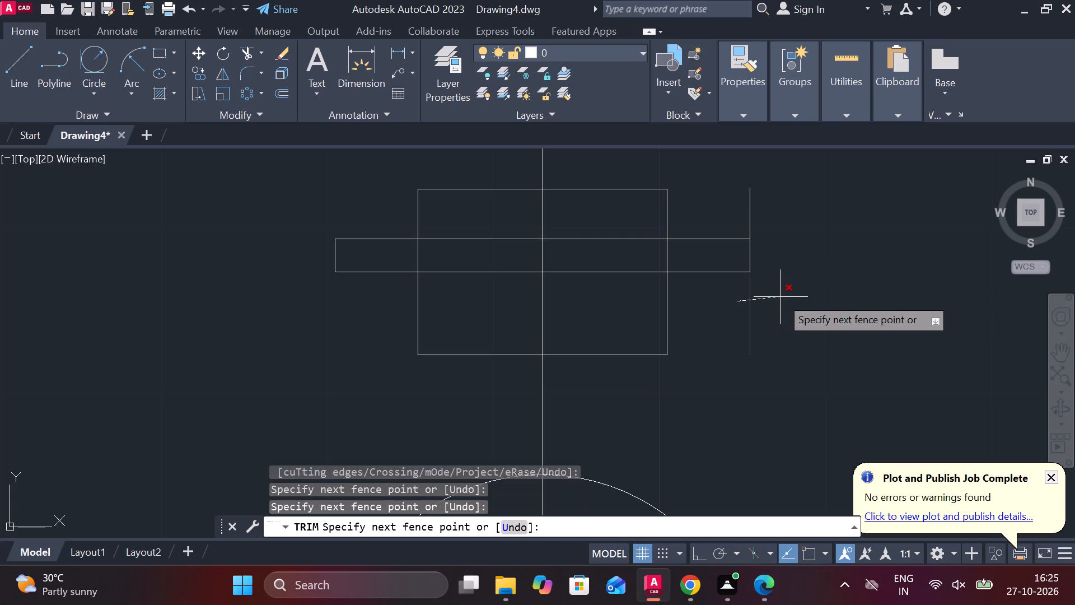
double_click(783, 291)
click(750, 218)
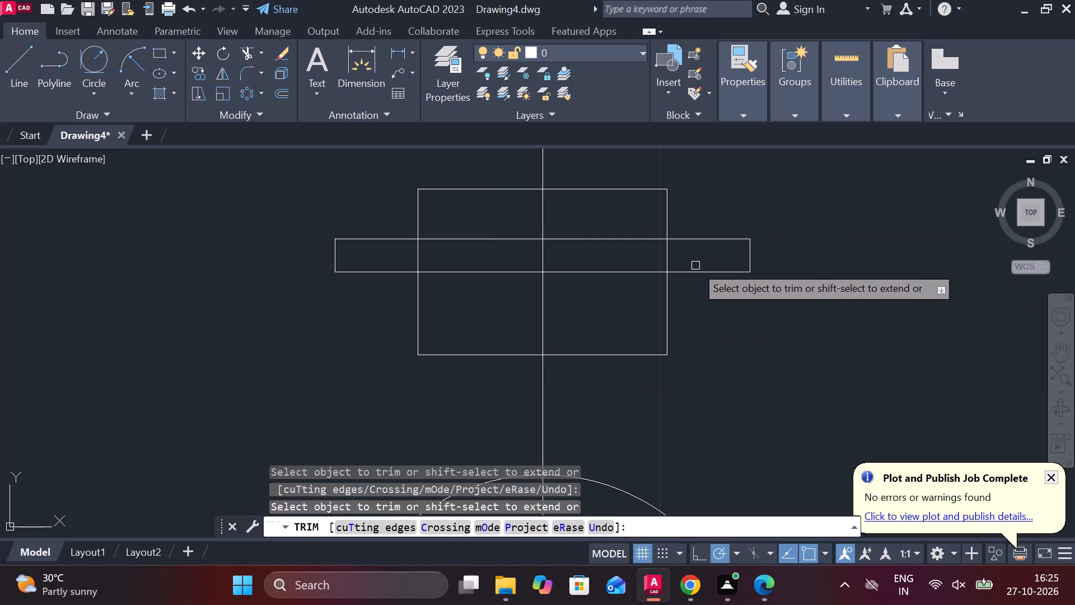
Trim the rectangle's side edges between the two horizontals, and both horizontals inside the rectangle's right half.
click(668, 251)
click(650, 236)
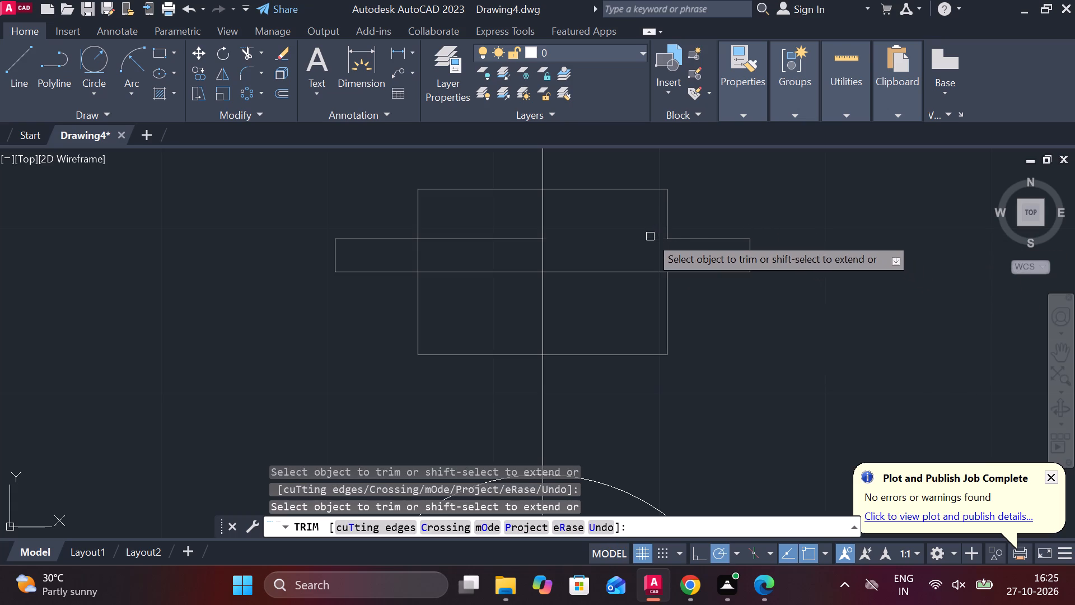
click(581, 272)
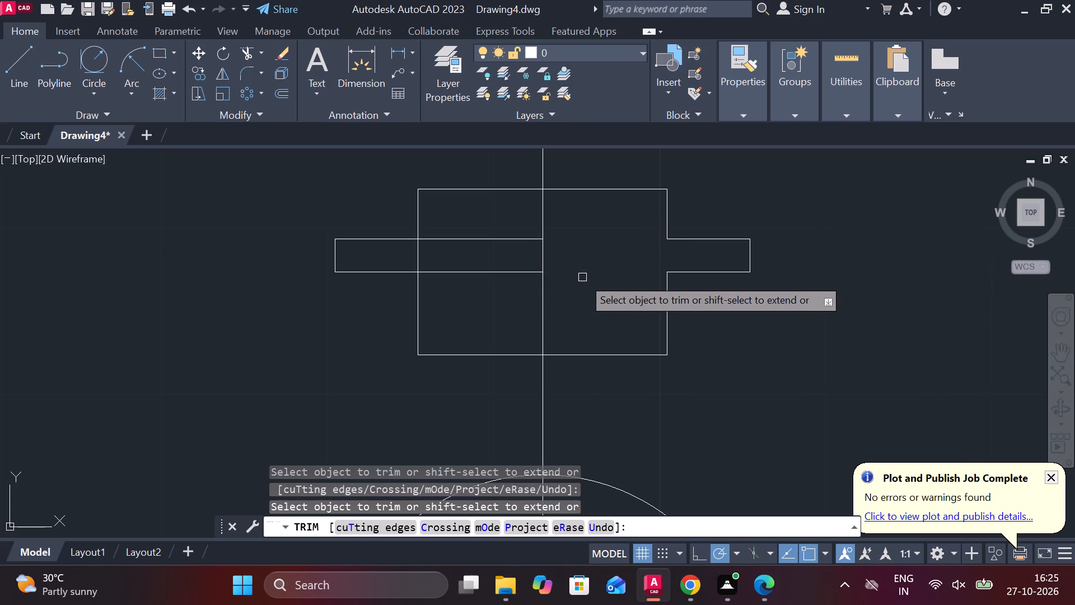
click(417, 253)
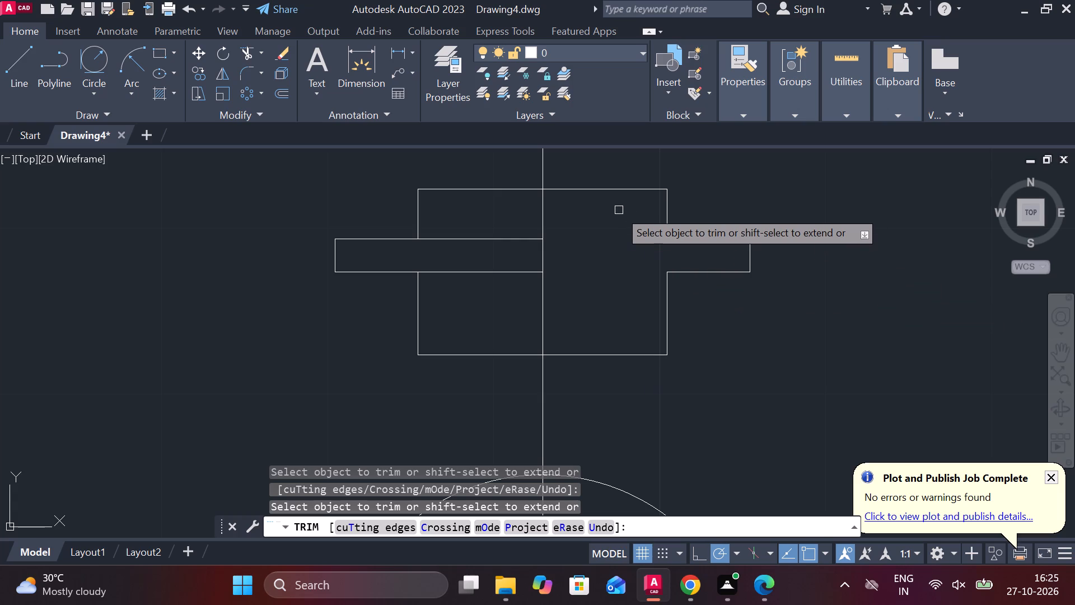
key(Escape)
key(Escape)
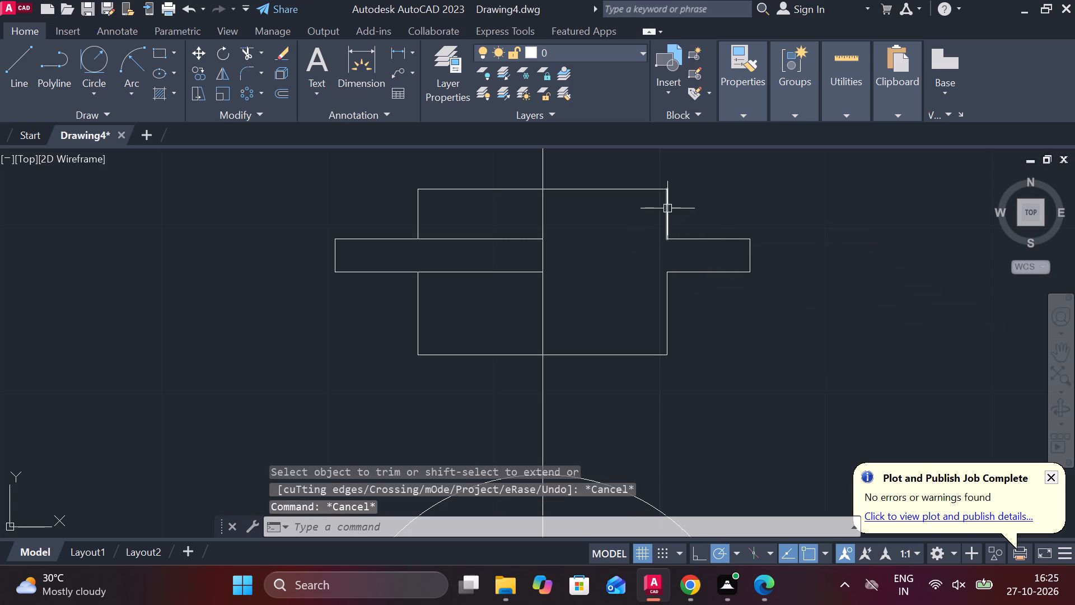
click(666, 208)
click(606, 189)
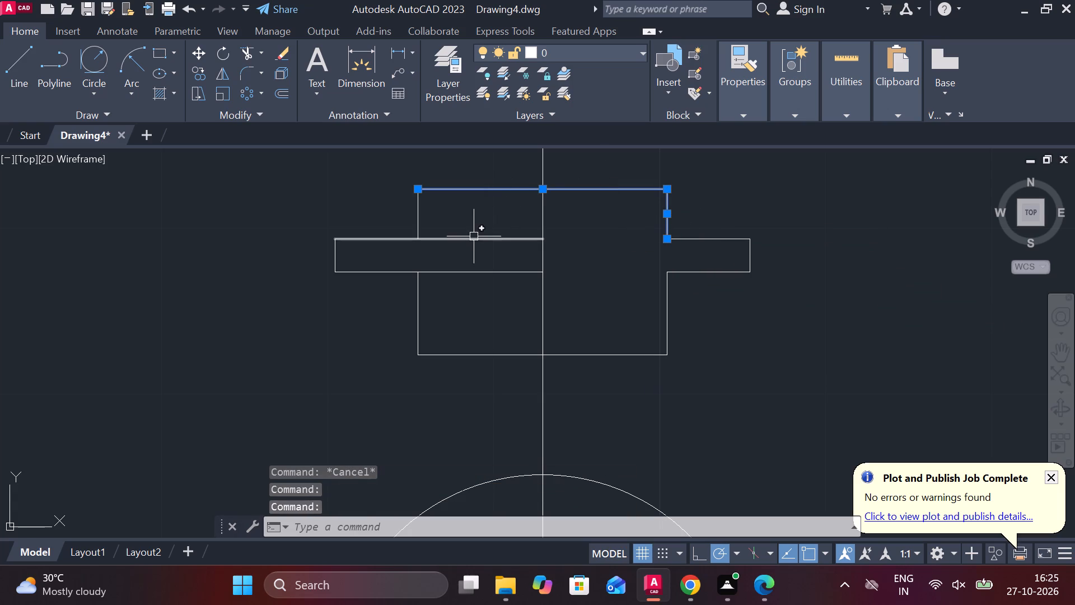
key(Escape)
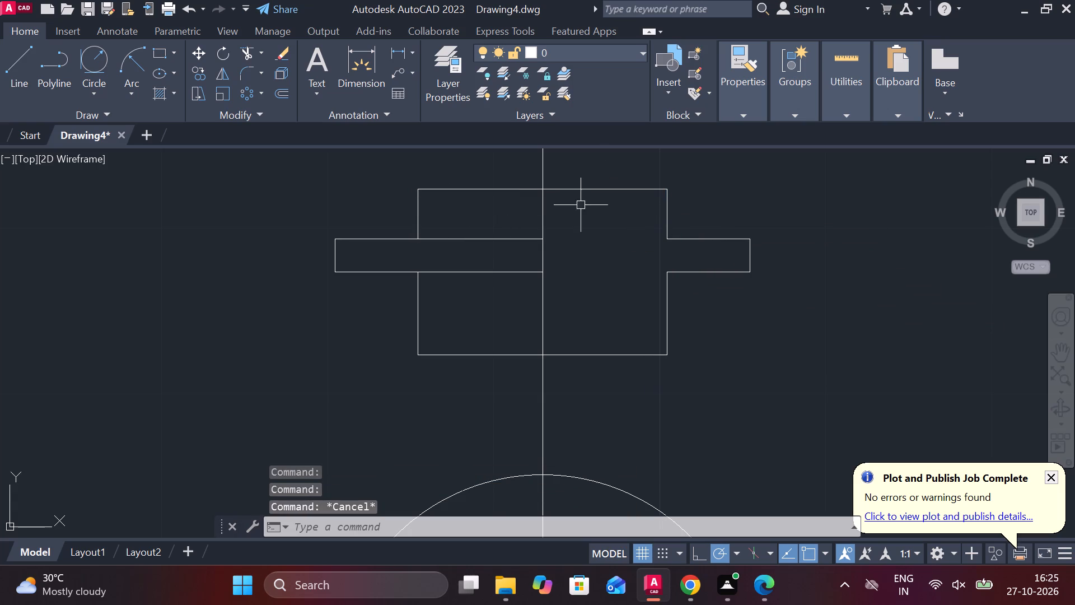
Offset the upper right side edge of the rectangle 0.5 mm inward.
click(669, 213)
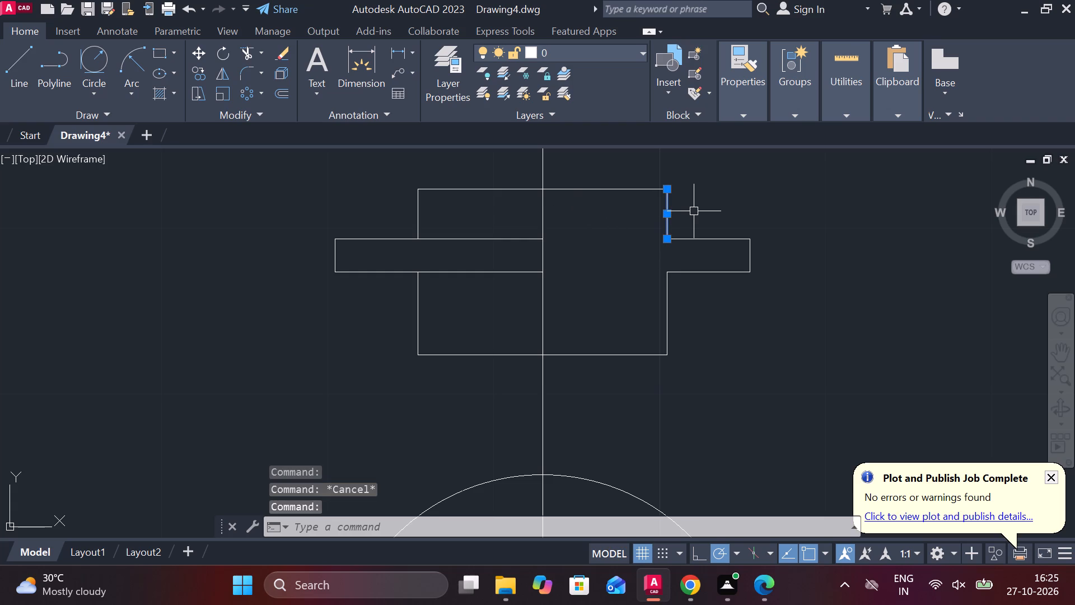
key(o)
key(Return)
key(Return)
text(.5)
key(space)
scroll(709, 215, up, 2)
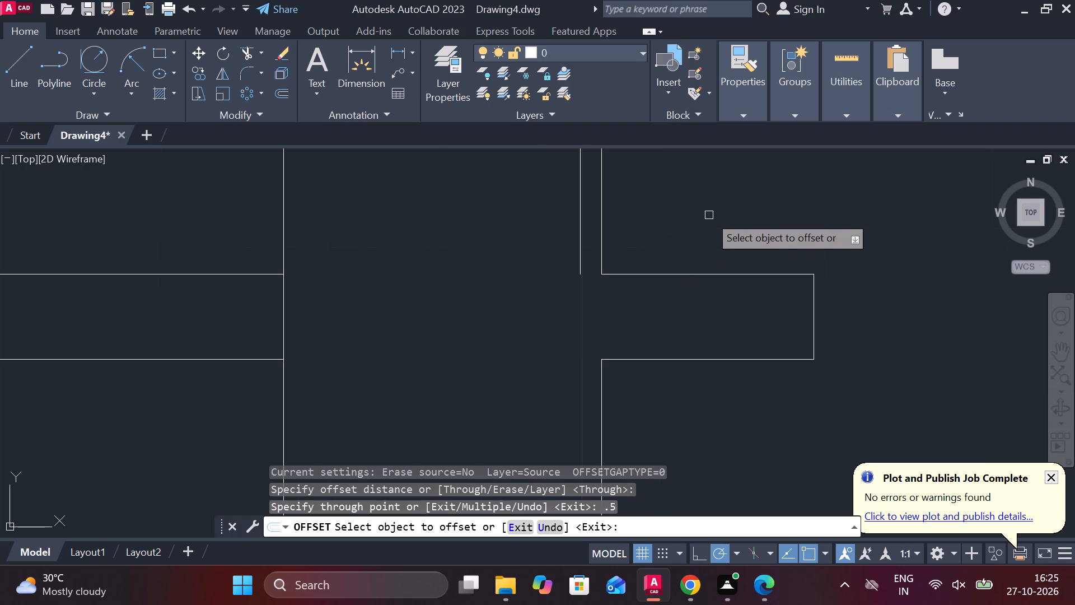
key(Escape)
Trim away the original upper right side edge and the top edge's overhang beyond the offset line.
text(TR)
key(space)
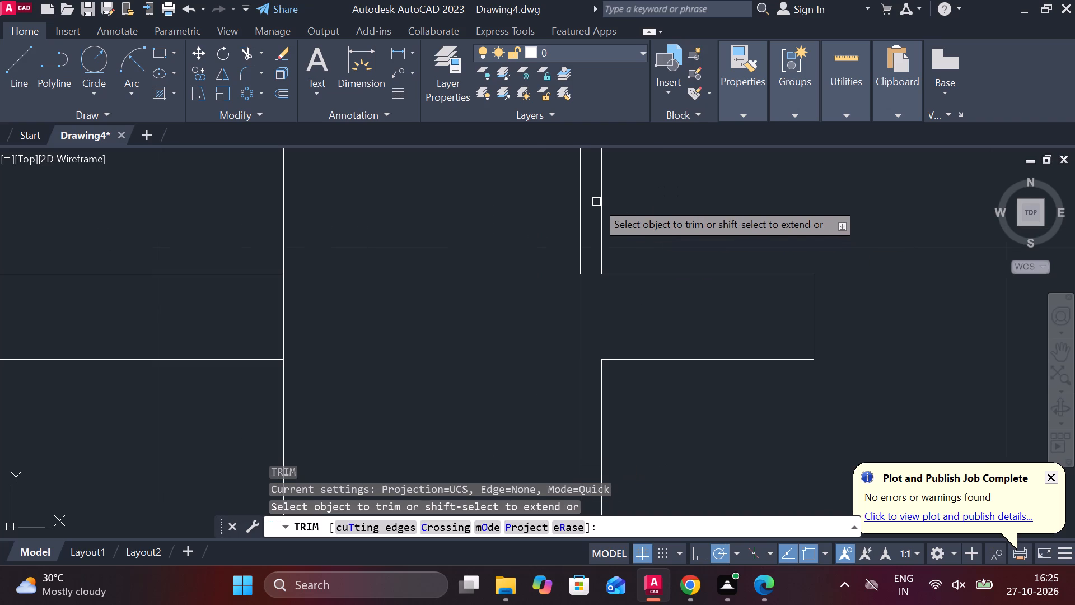
click(602, 201)
scroll(602, 201, down, 1)
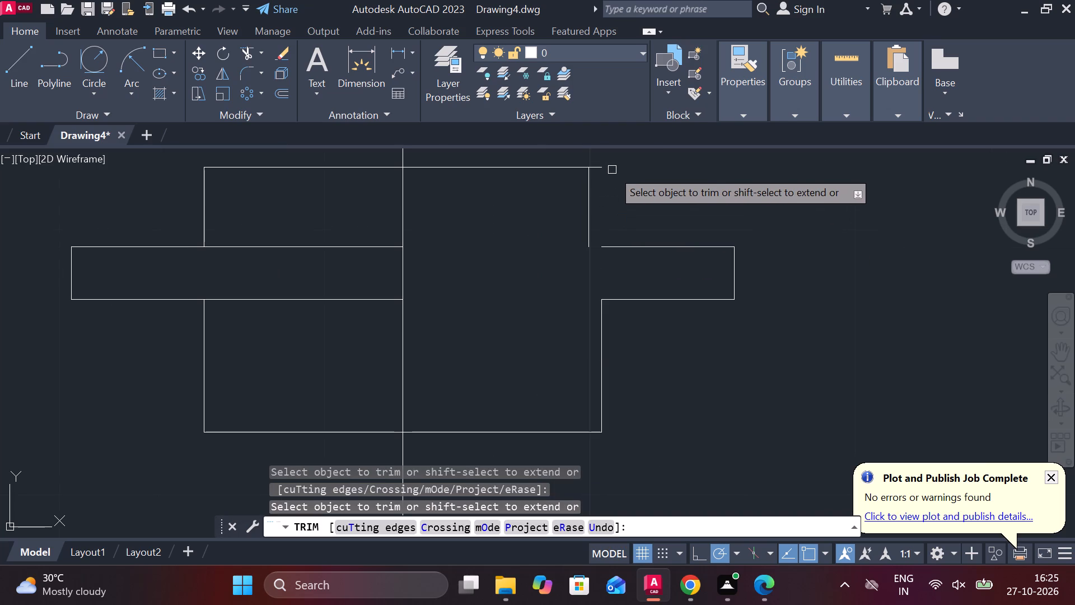
click(605, 167)
key(Escape)
Extend the right flange's top line inward to meet the offset upper side edge.
text(EX)
key(space)
click(625, 244)
scroll(627, 254, down, 1)
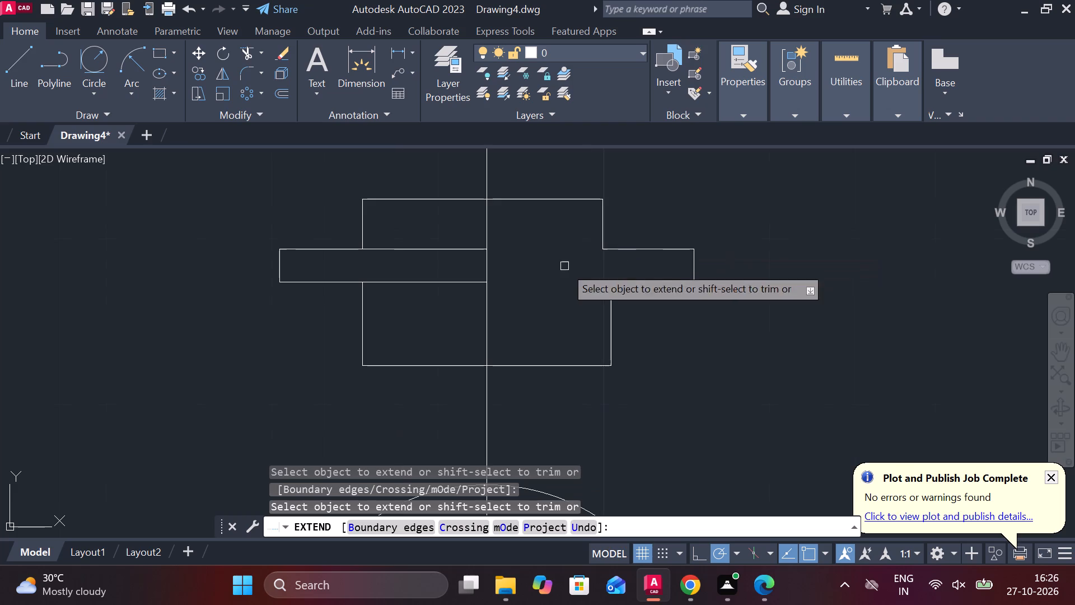
key(Escape)
Offset the upper left side edge of the flanged view 0.5 mm inward.
click(361, 221)
key(o)
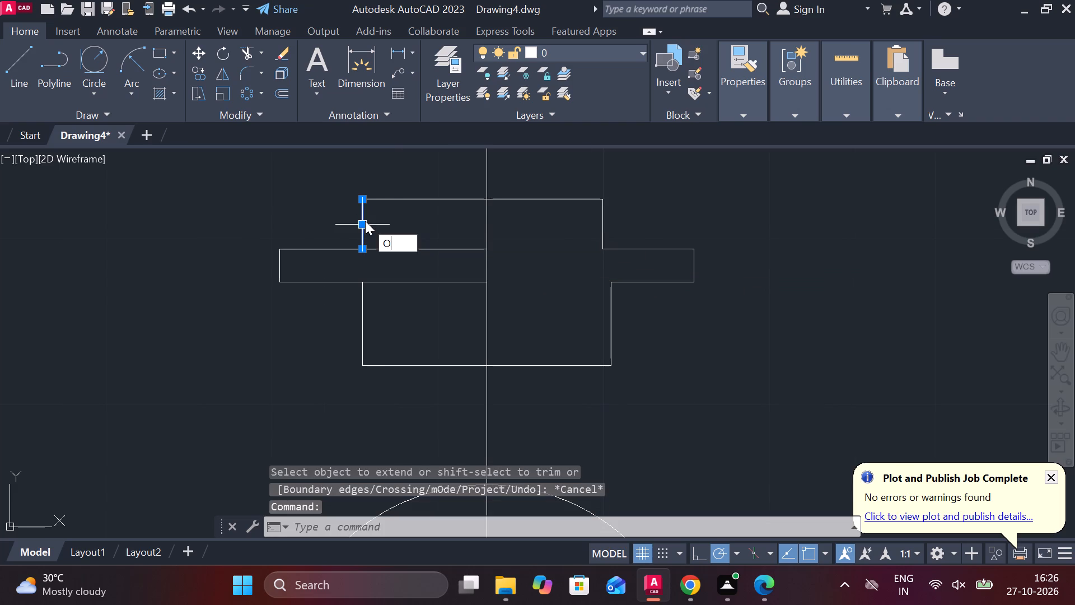
key(Return)
key(Return)
text(.5)
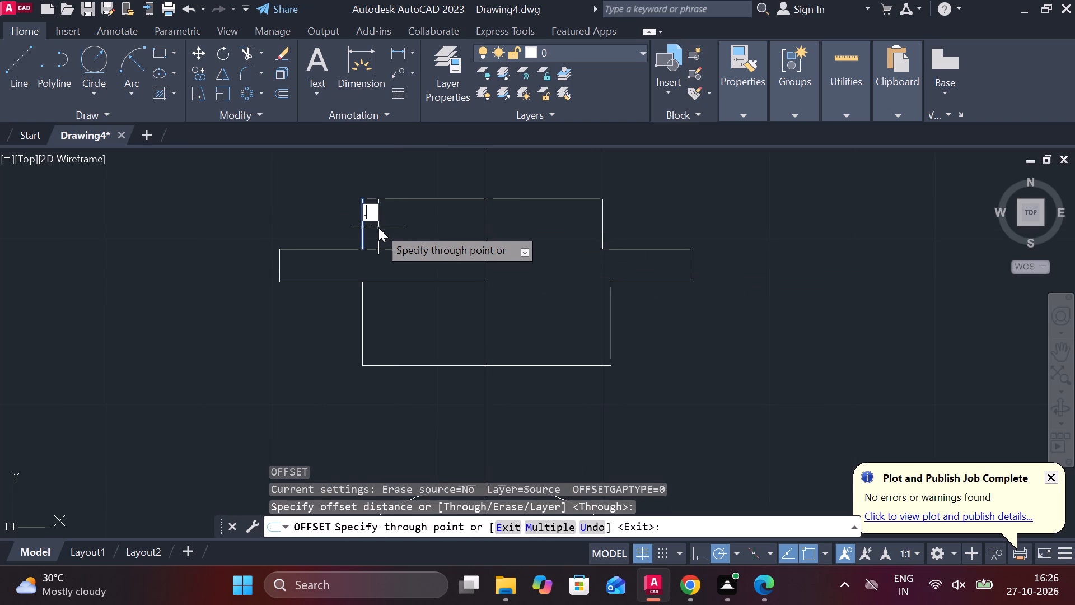
key(Return)
key(Escape)
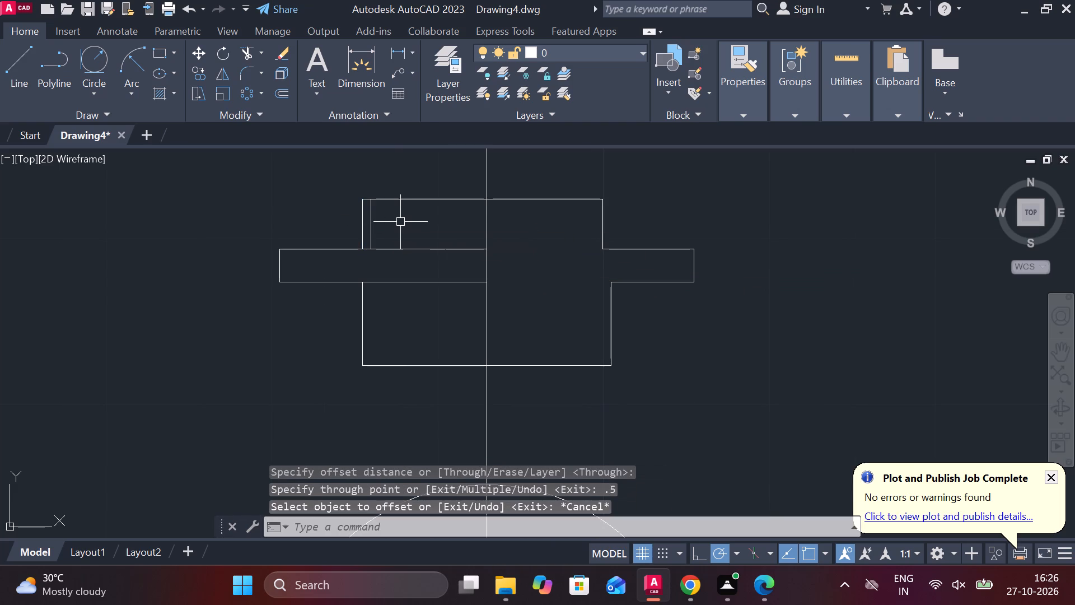
Trim away the original upper left side edge and the top edge's overhang beyond the offset line.
text(TR)
key(space)
click(359, 213)
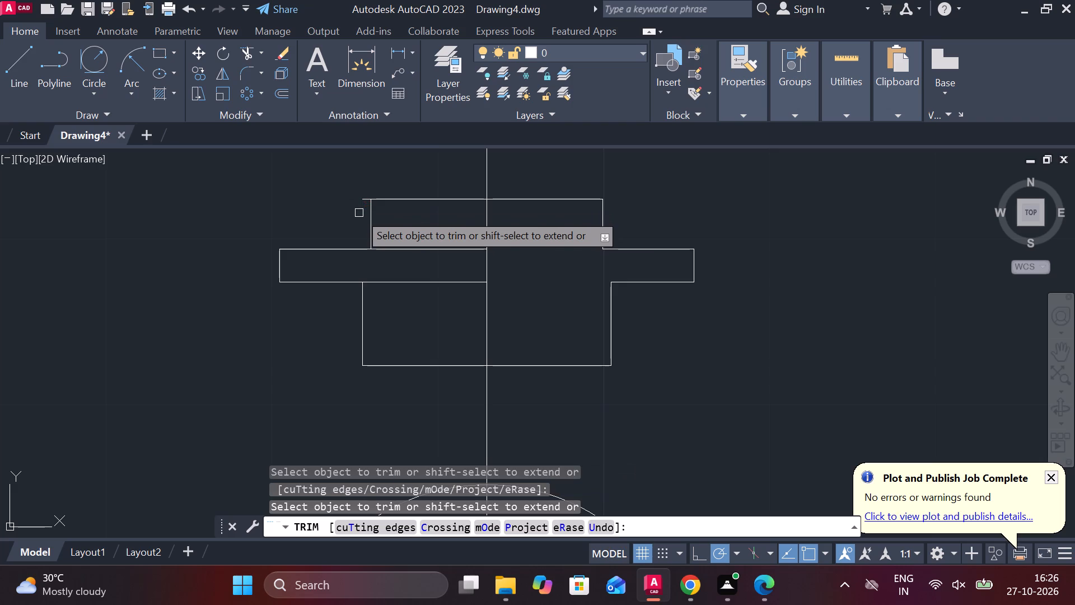
click(359, 203)
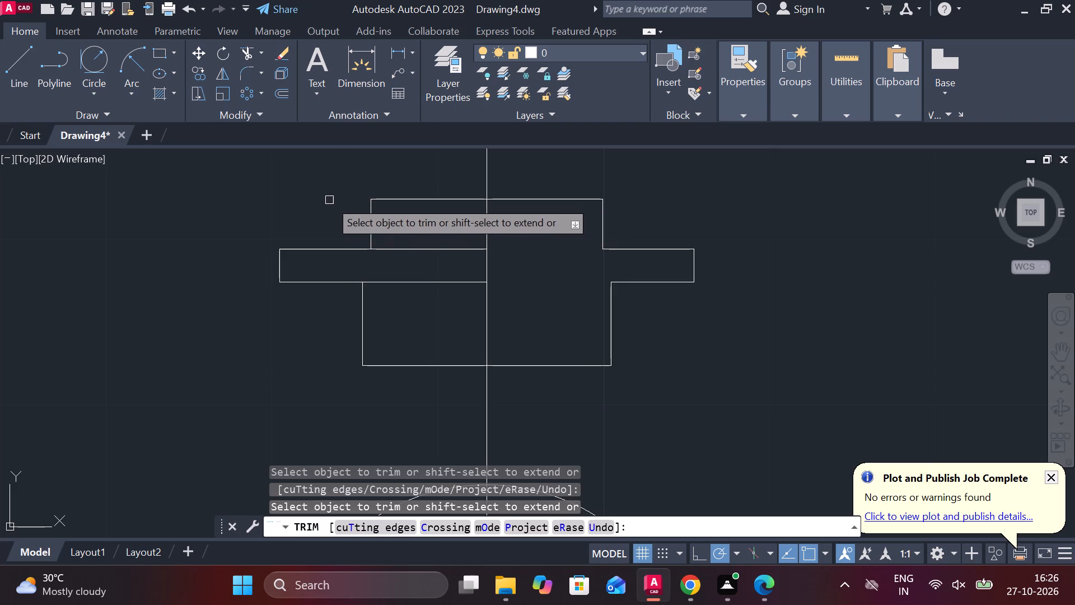
key(Escape)
Check the width of the upper section's top edge between its two corners with a linear dimension.
click(403, 53)
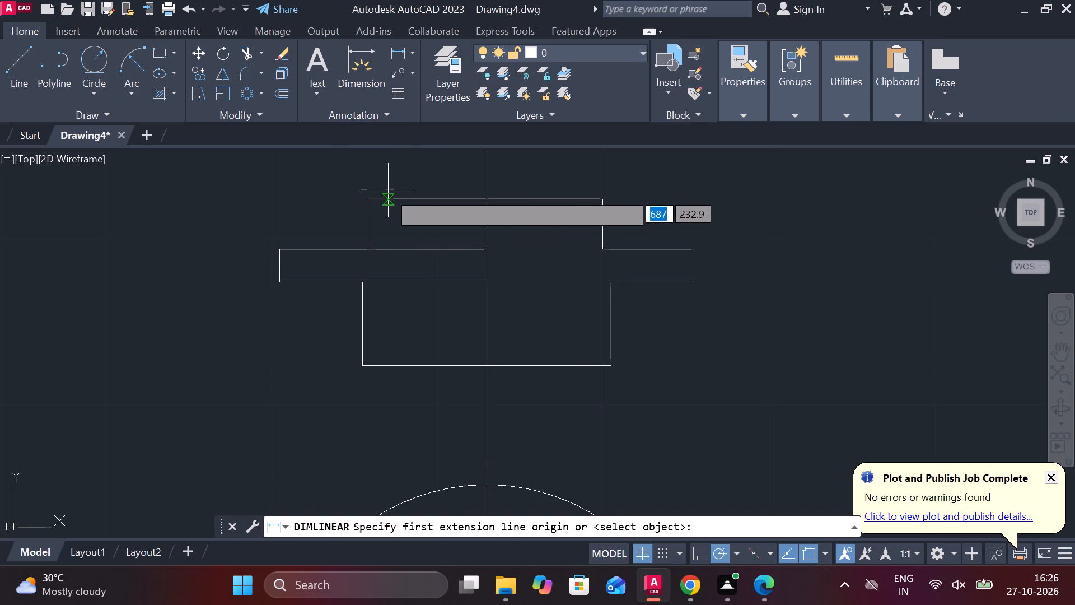
click(376, 195)
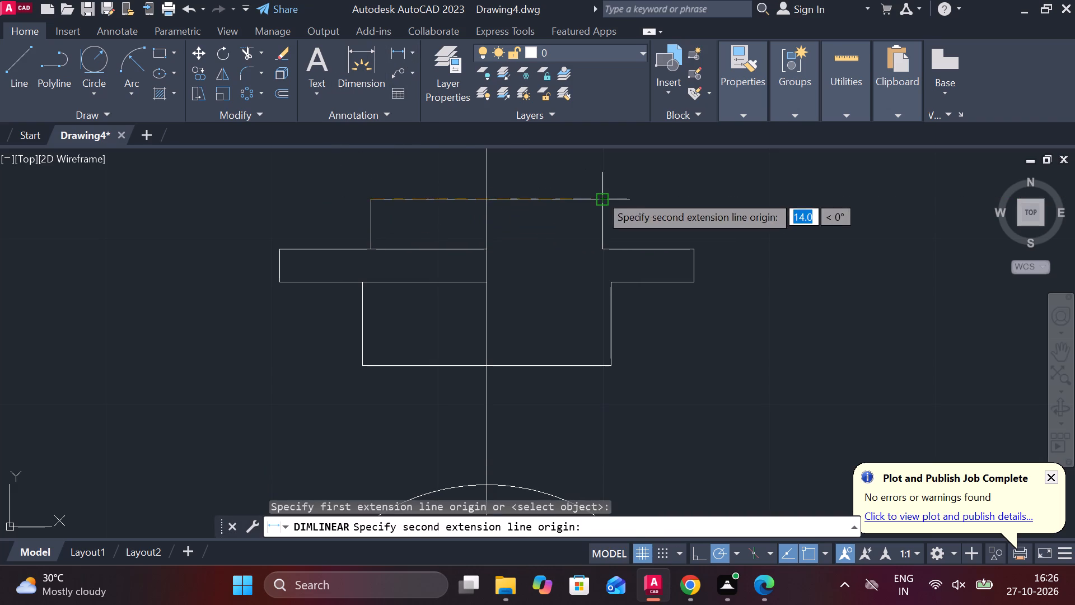
click(600, 194)
middle_drag(562, 181, 568, 266)
key(Escape)
Fillet both top corners of the flanged view's upper section with a 2 mm radius.
scroll(554, 218, down, 2)
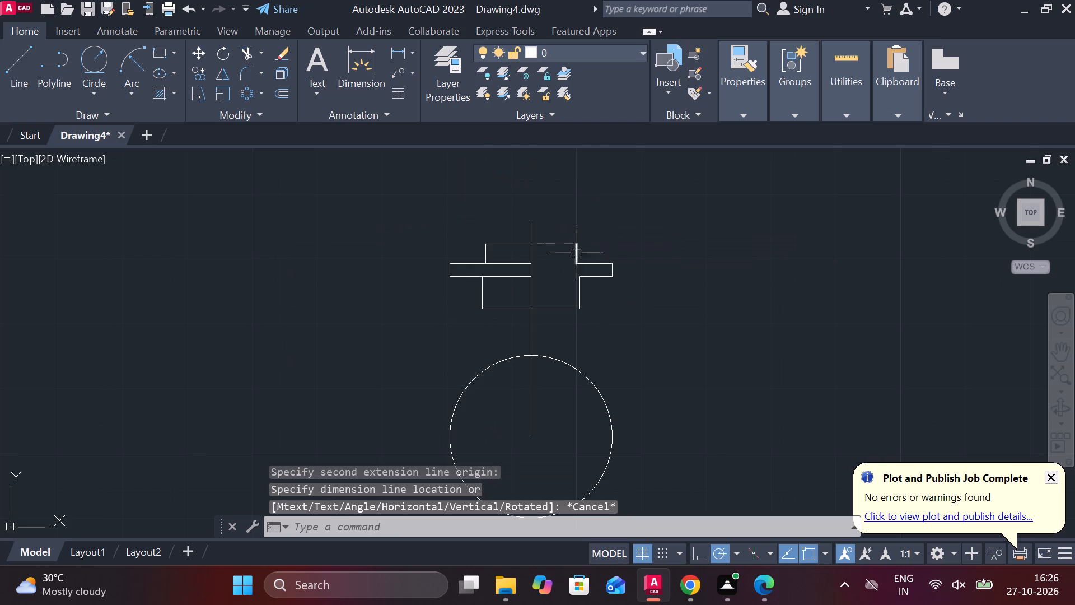
scroll(571, 268, up, 3)
scroll(494, 282, down, 1)
middle_drag(407, 311, 433, 310)
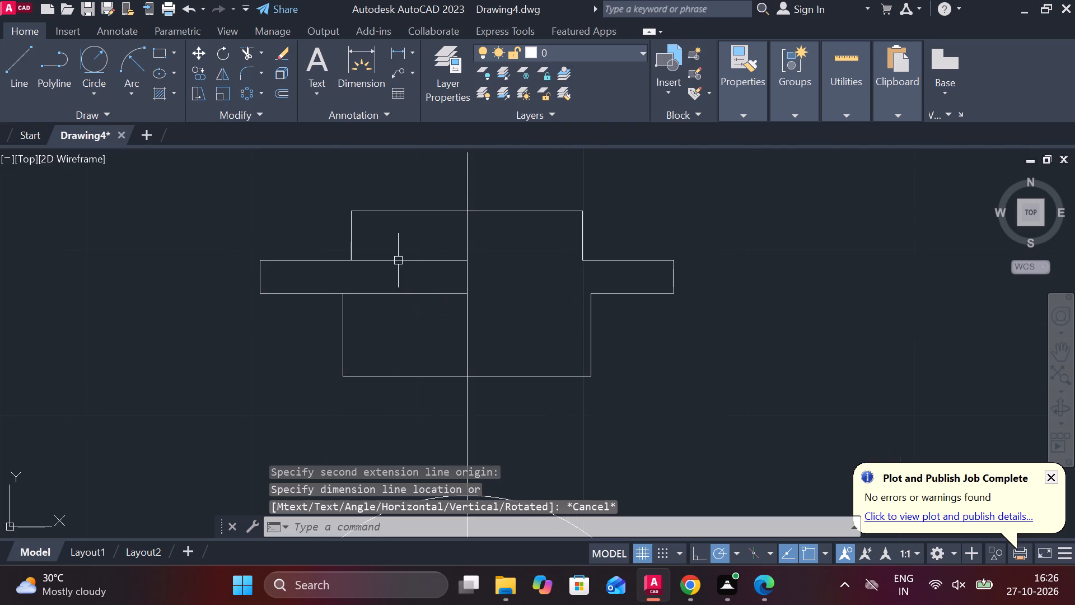
key(Escape)
text(F R)
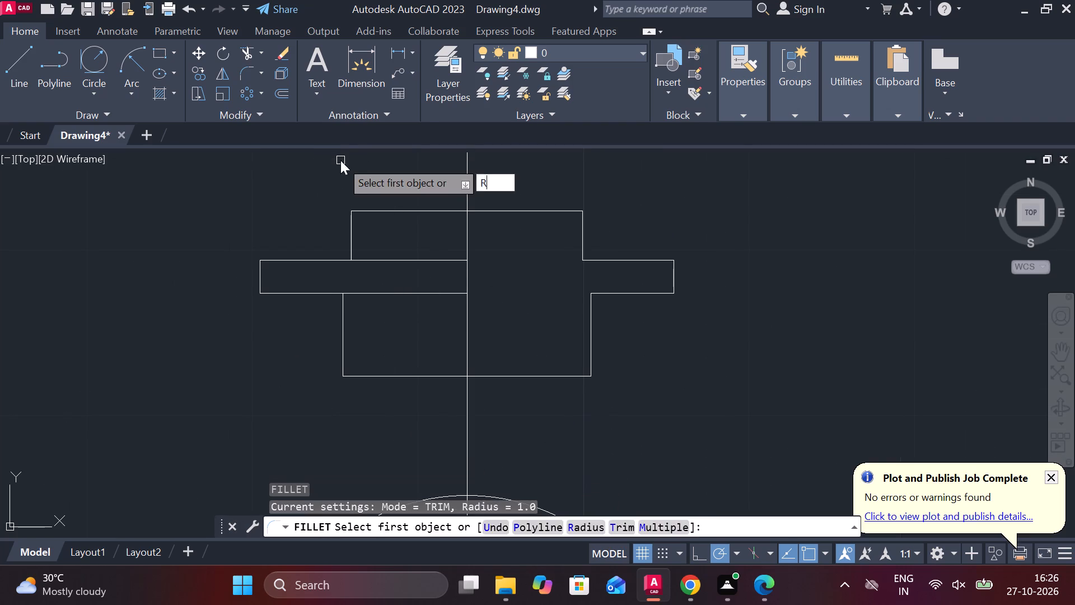
key(space)
text(2)
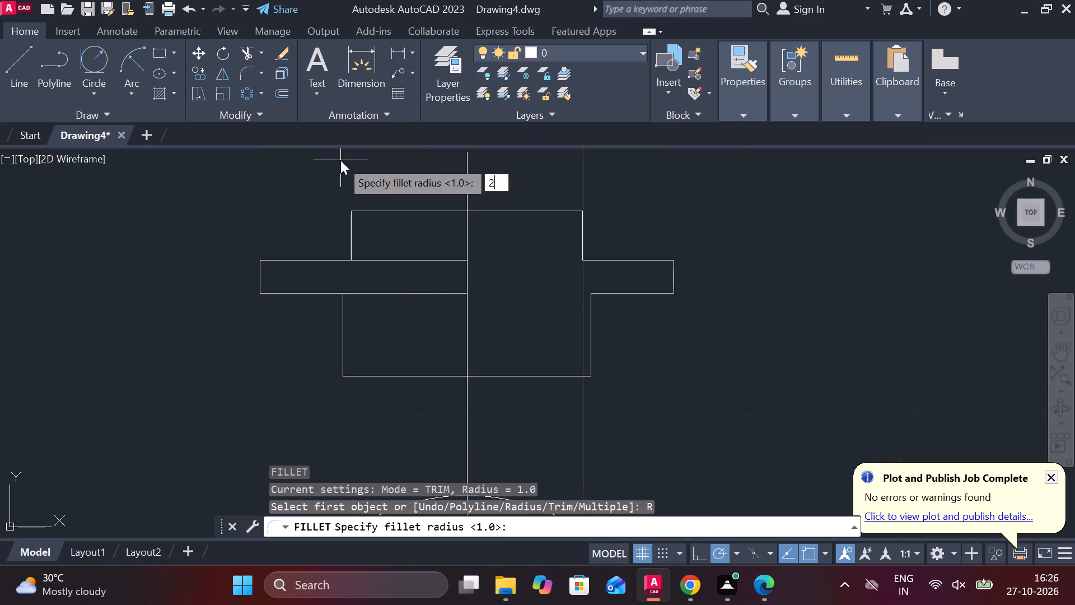
key(space)
double_click(379, 213)
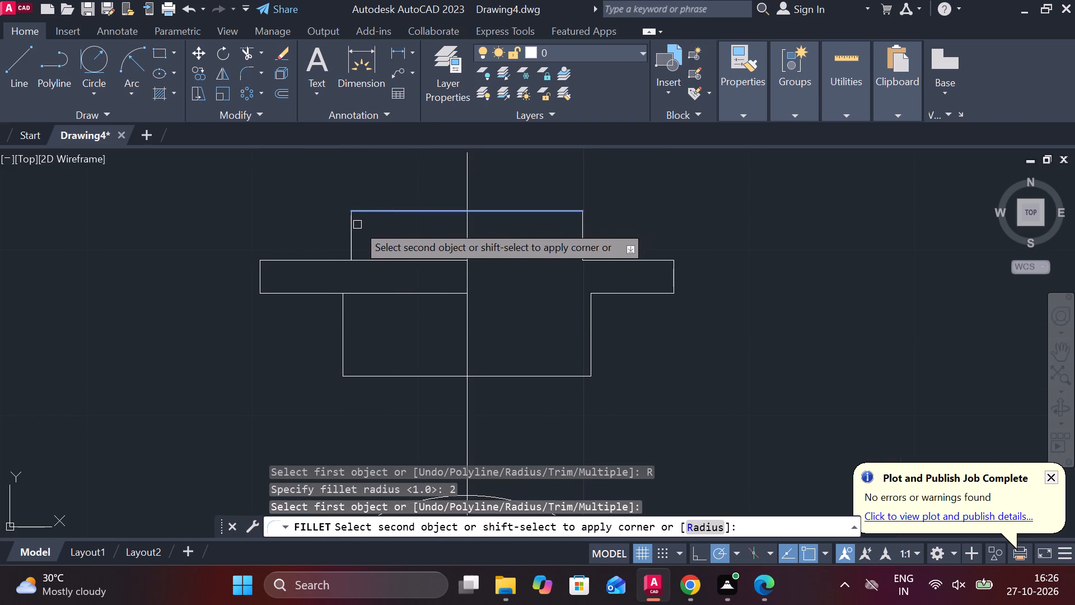
click(349, 231)
key(space)
click(544, 208)
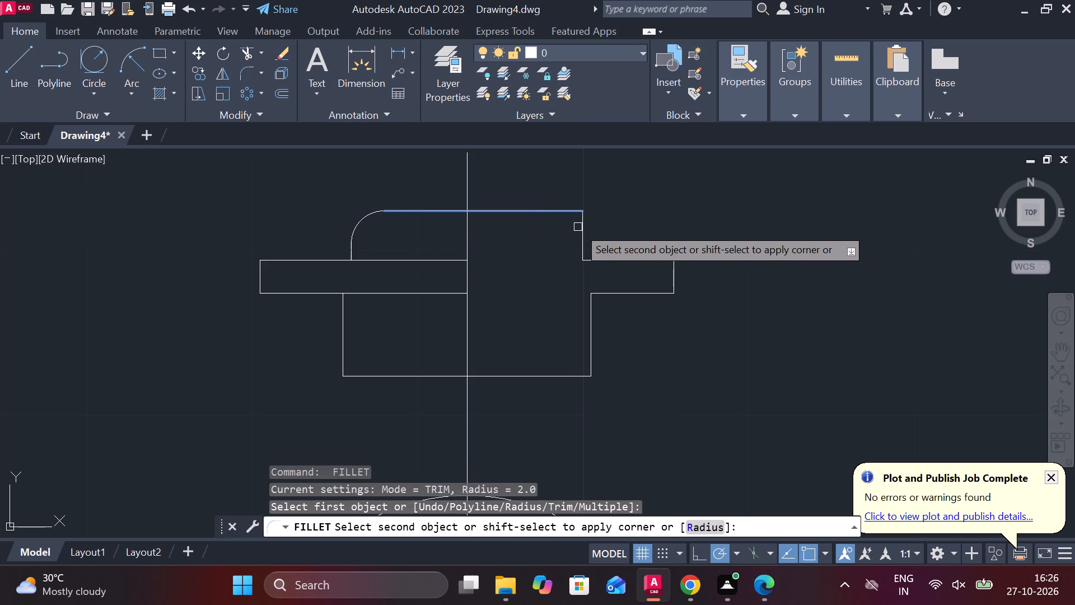
click(581, 229)
Stretch the lower end of the vertical centre line from the circle's centre to just below the circle.
middle_drag(633, 221, 632, 220)
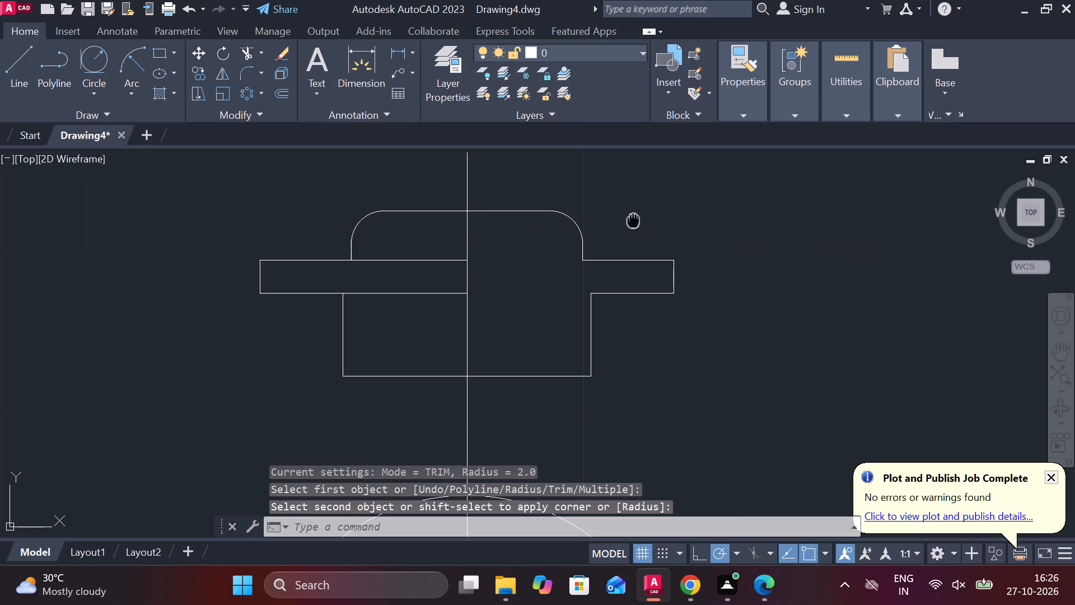
middle_drag(632, 220, 620, 214)
middle_drag(441, 315, 427, 264)
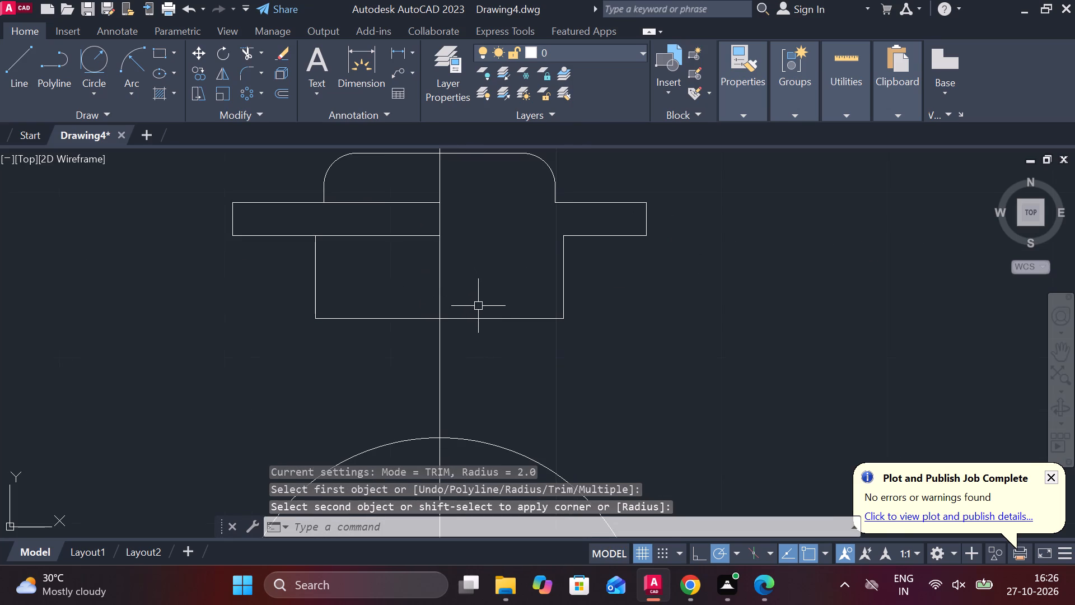
scroll(488, 324, down, 2)
middle_drag(476, 362, 437, 308)
key(Escape)
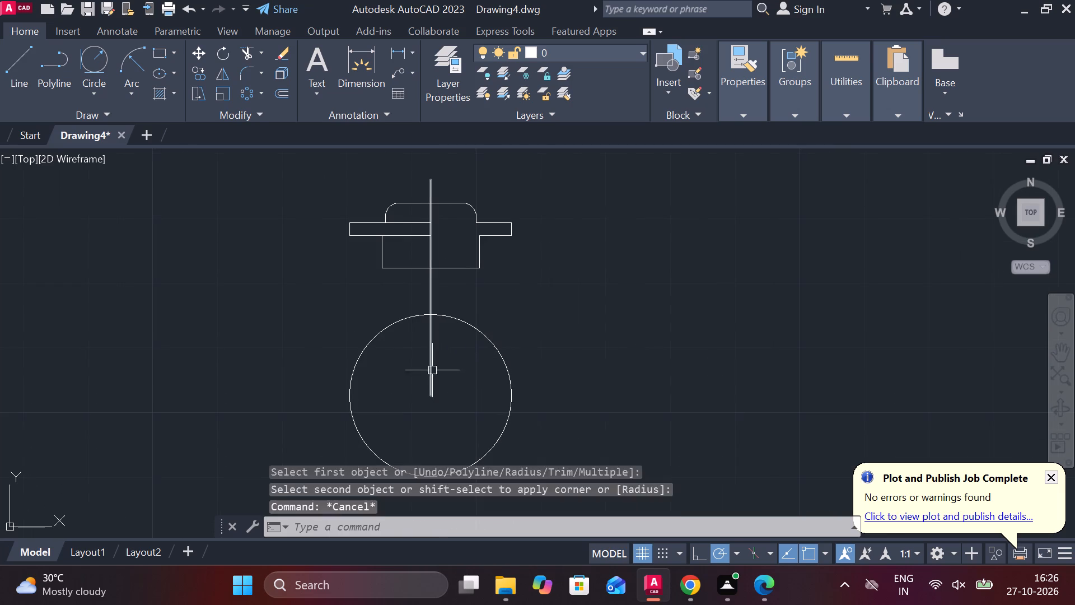
double_click(428, 369)
middle_drag(433, 376, 426, 227)
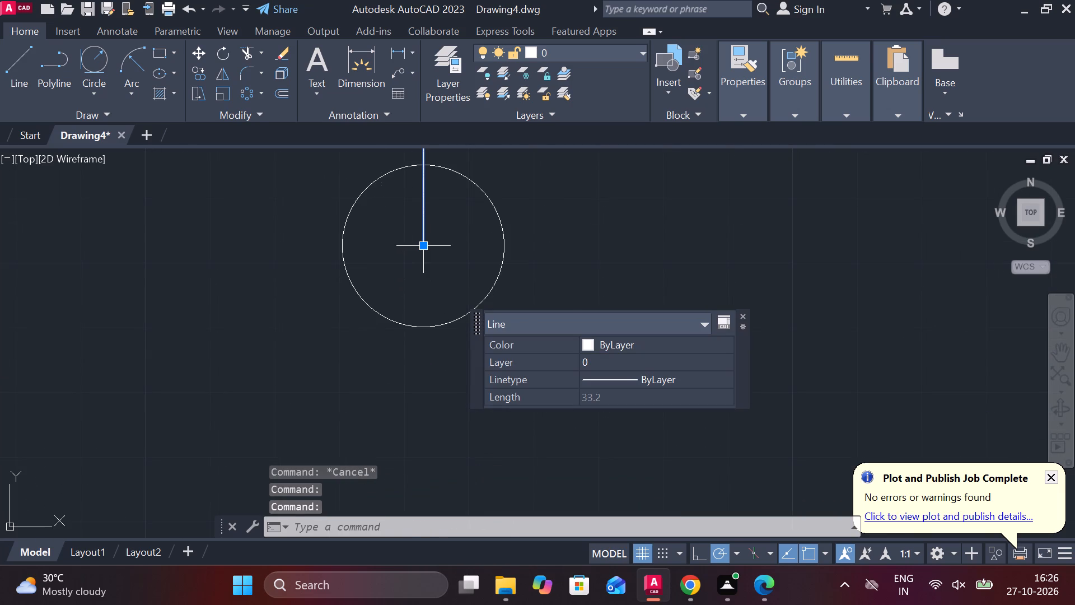
click(423, 248)
click(426, 356)
key(Escape)
middle_drag(432, 243, 408, 356)
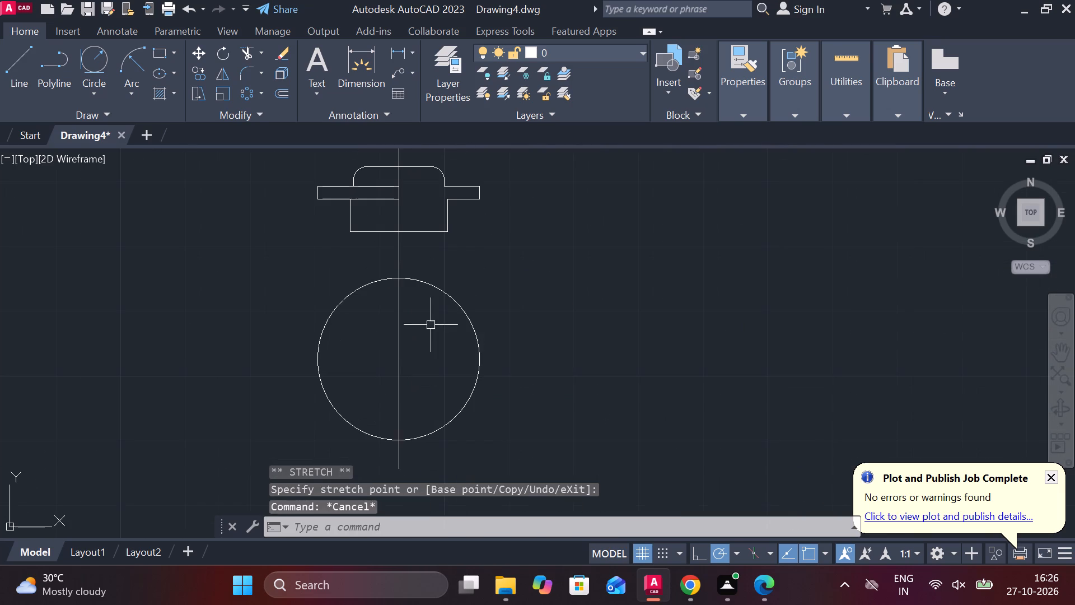
Change the linetype of the vertical centre line to CENTER2.
click(401, 260)
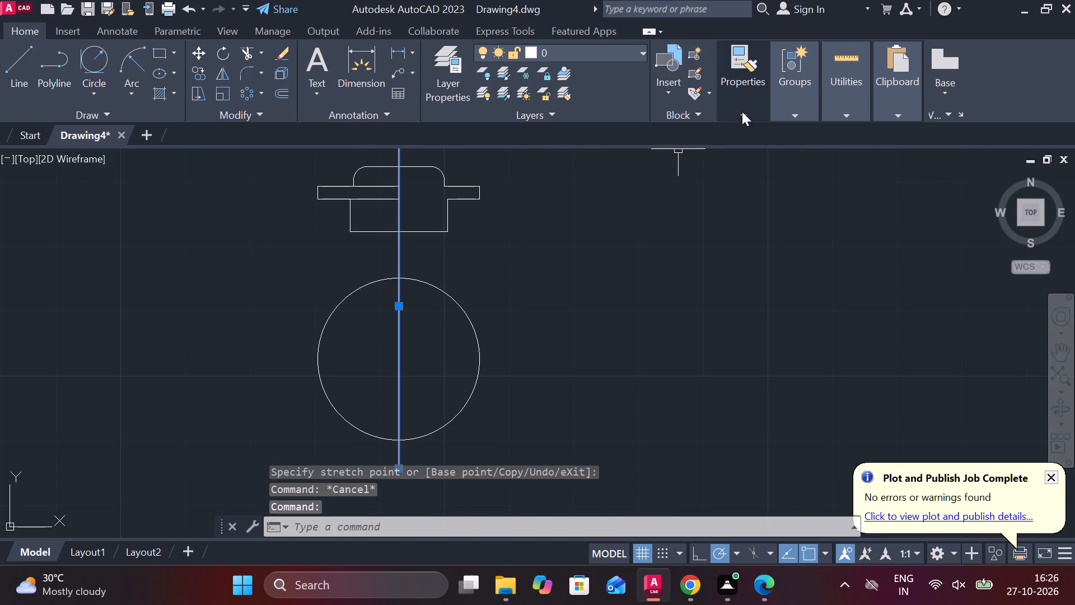
click(742, 109)
click(852, 175)
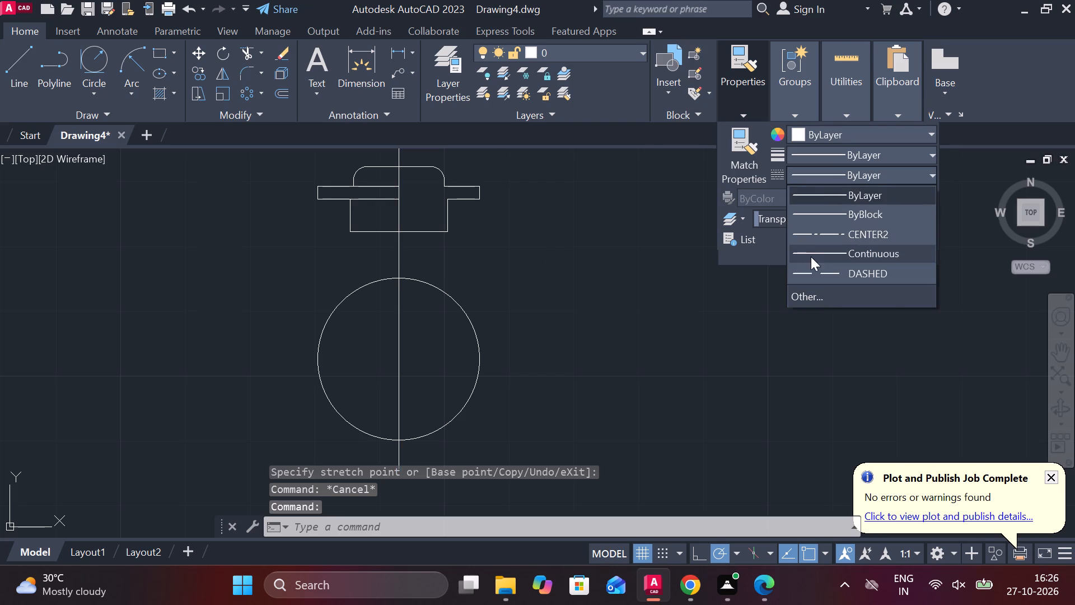
click(807, 232)
key(Escape)
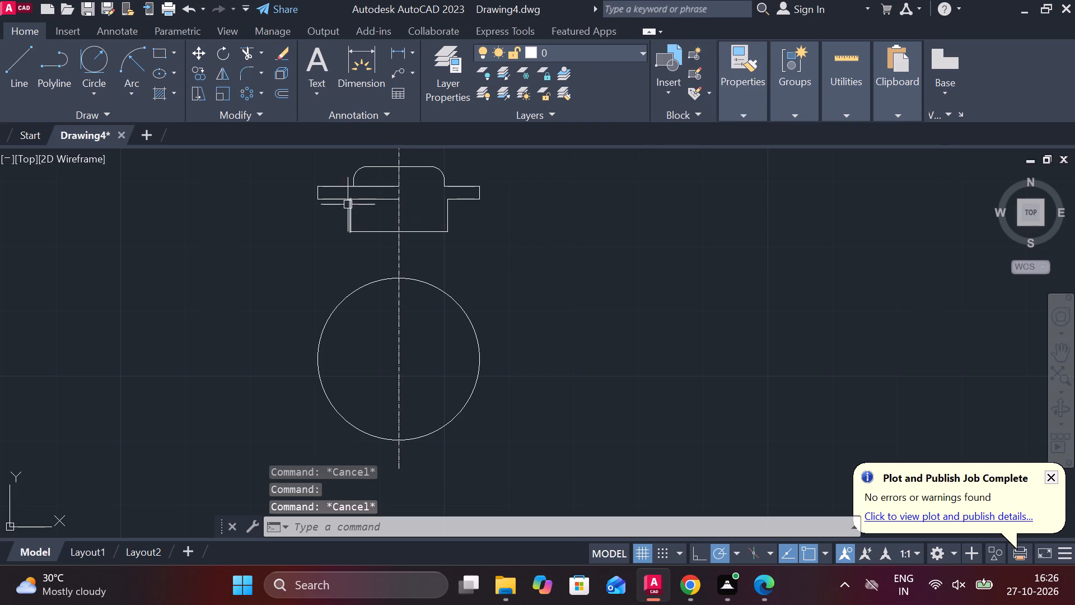
Draw a vertical line along the centre line from the flanged view's top edge to its bottom edge.
middle_drag(339, 199, 343, 256)
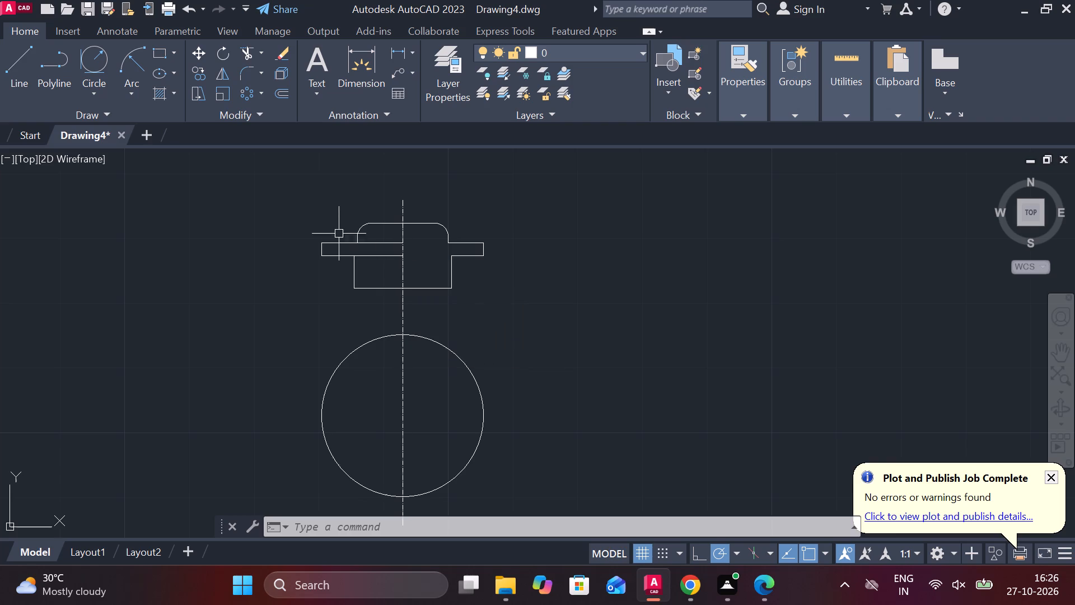
scroll(339, 234, up, 1)
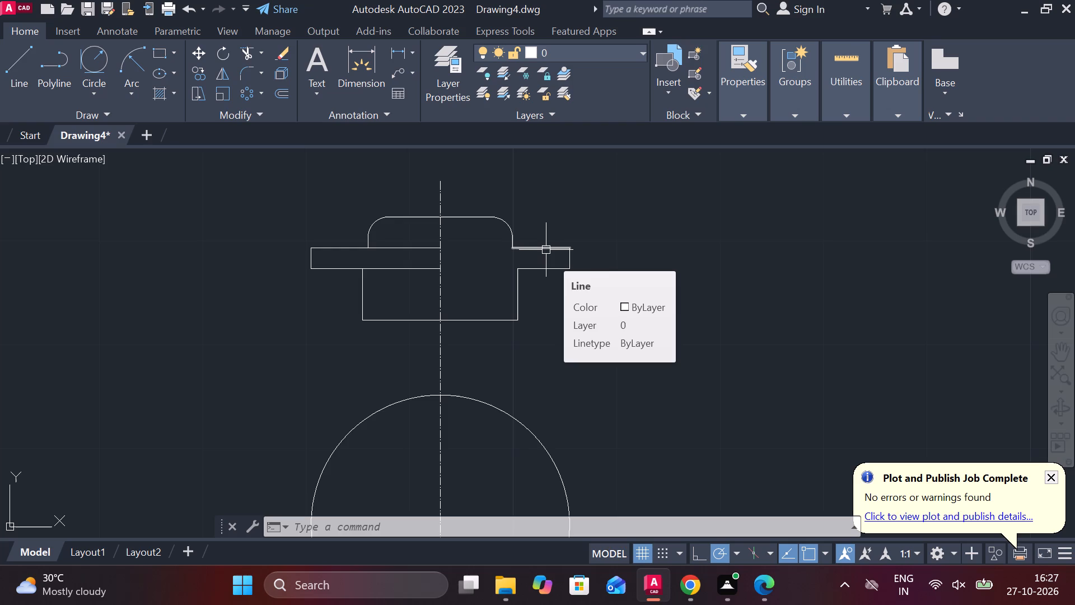
key(Escape)
key(l)
key(Return)
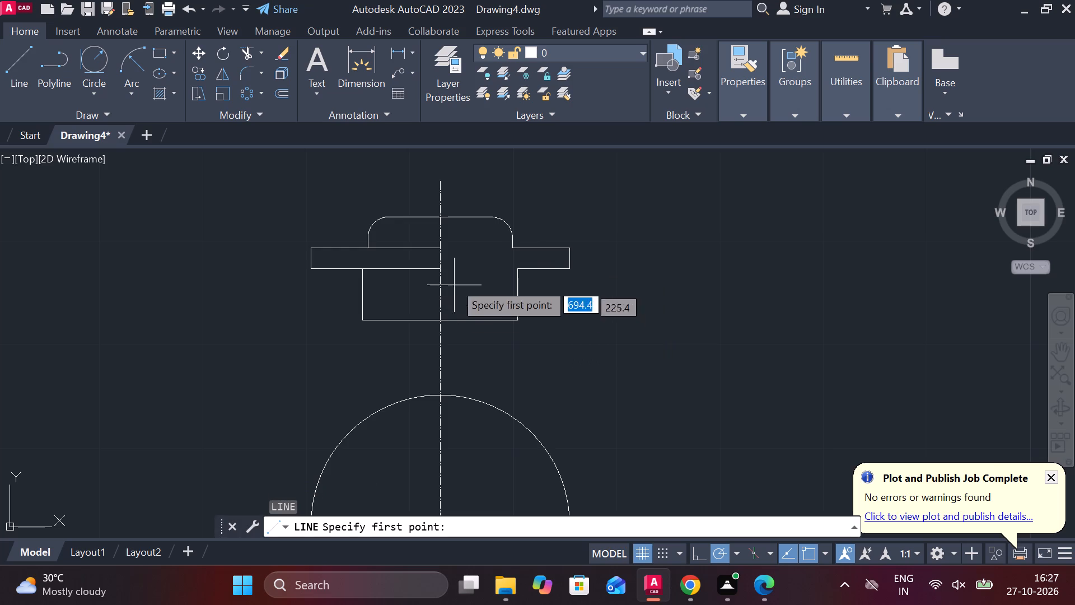
click(440, 219)
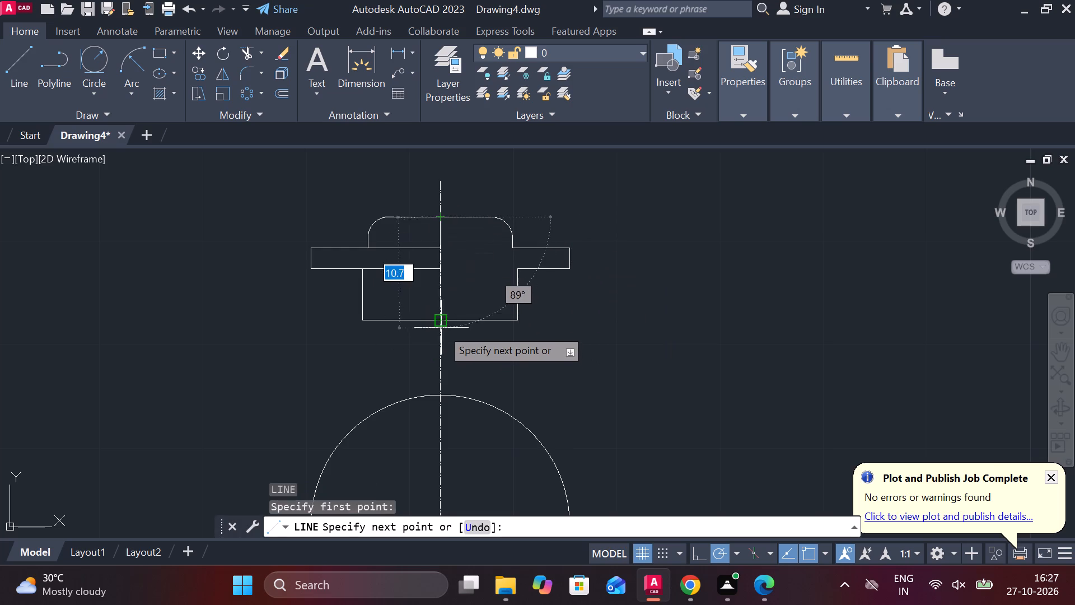
click(436, 326)
key(Escape)
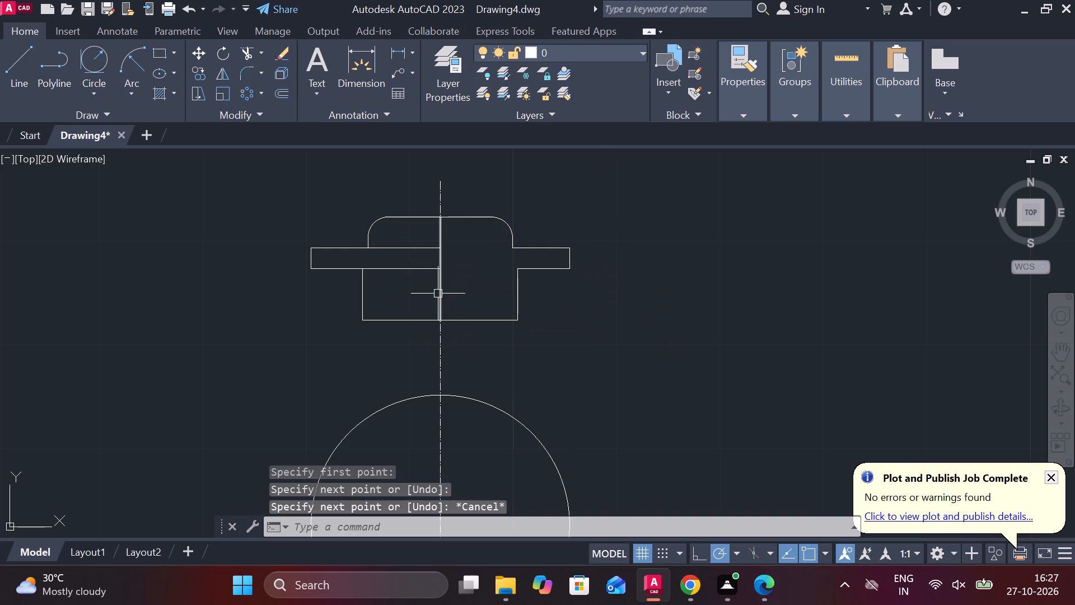
Offset the flanged view's middle vertical line 3.5 mm to the right.
click(438, 292)
key(o)
key(Return)
key(Return)
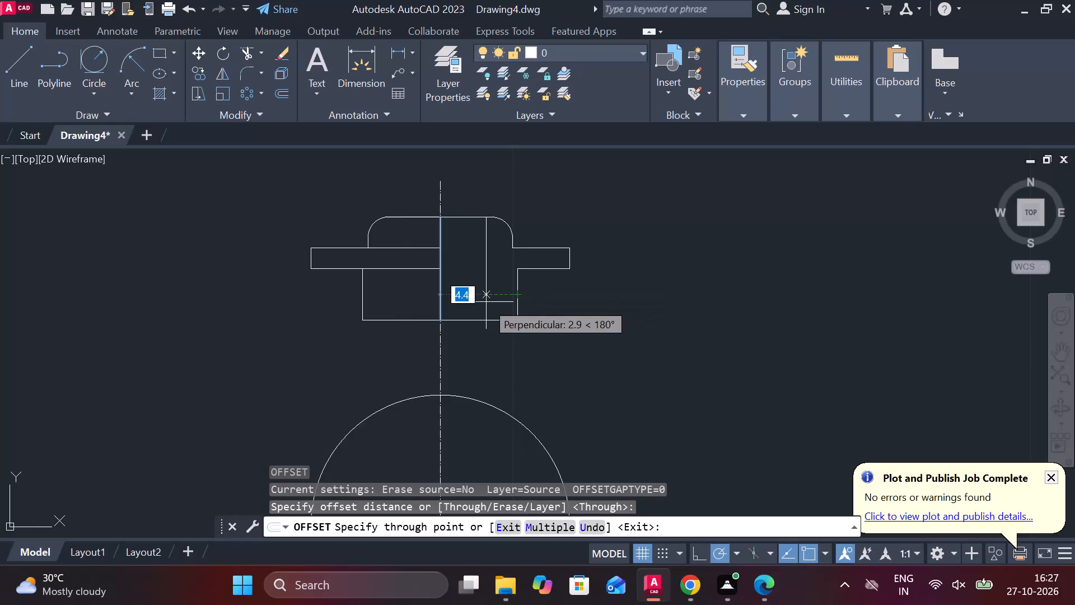
text(3.)
key(5)
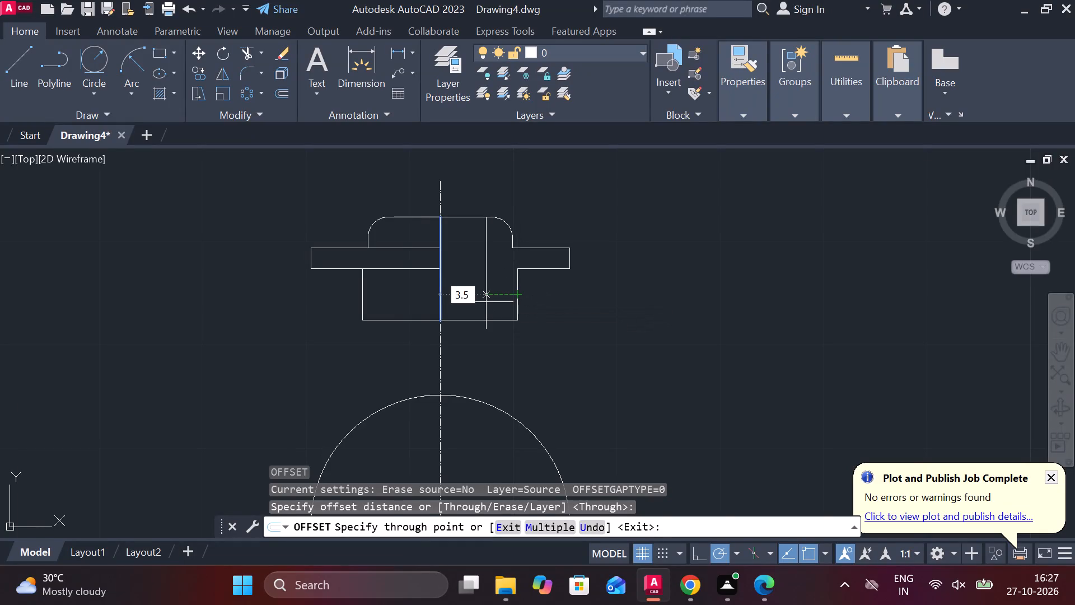
key(Return)
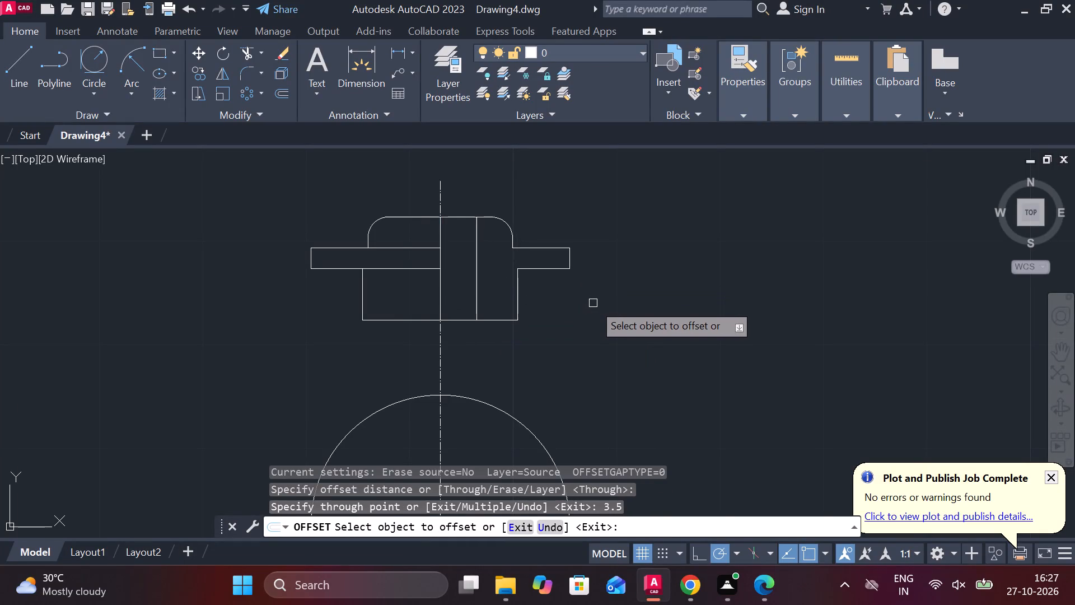
key(Escape)
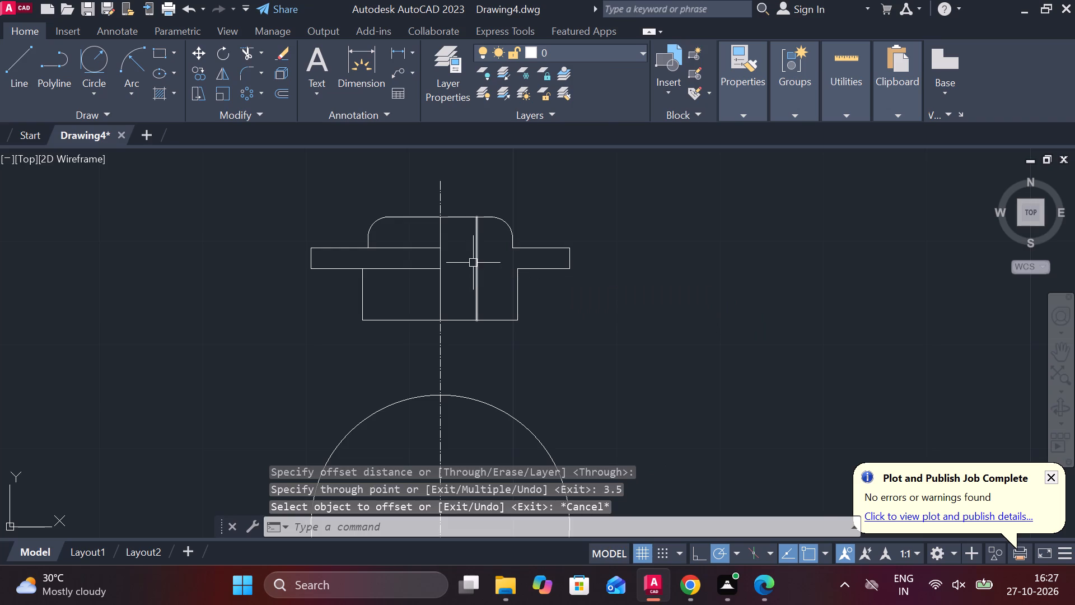
Offset the new vertical line in the flanged view's right half another 0.5 mm to the right.
click(476, 262)
key(o)
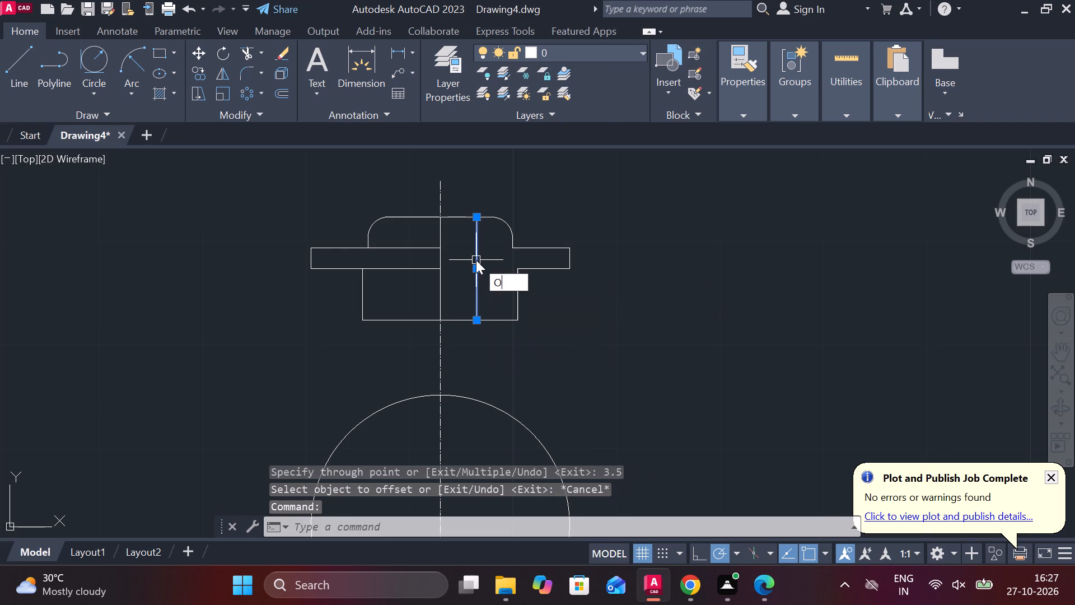
key(Return)
key(Return)
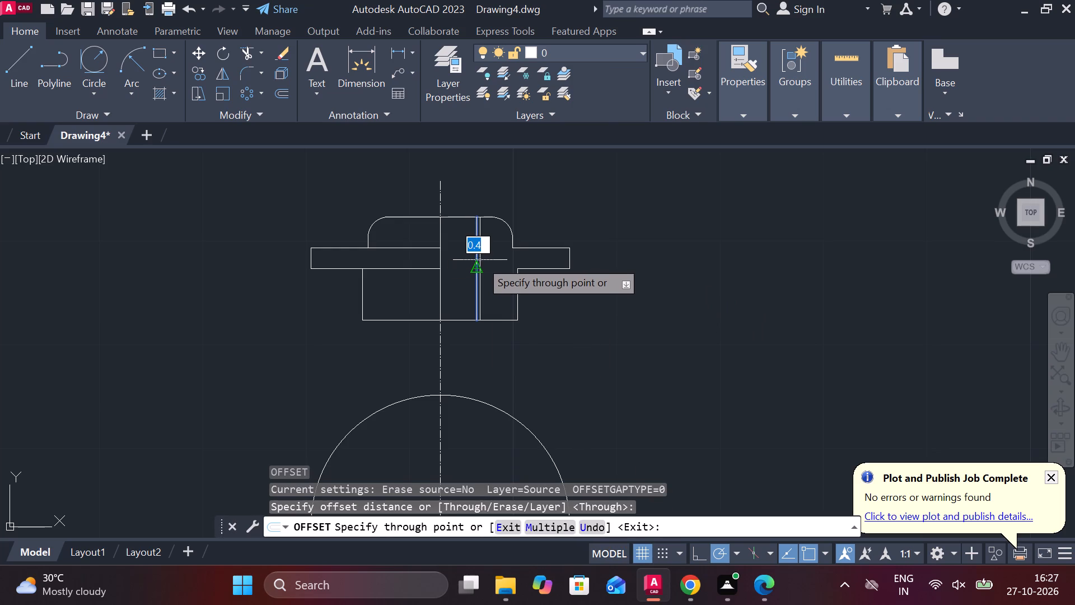
key(period)
key(5)
key(Return)
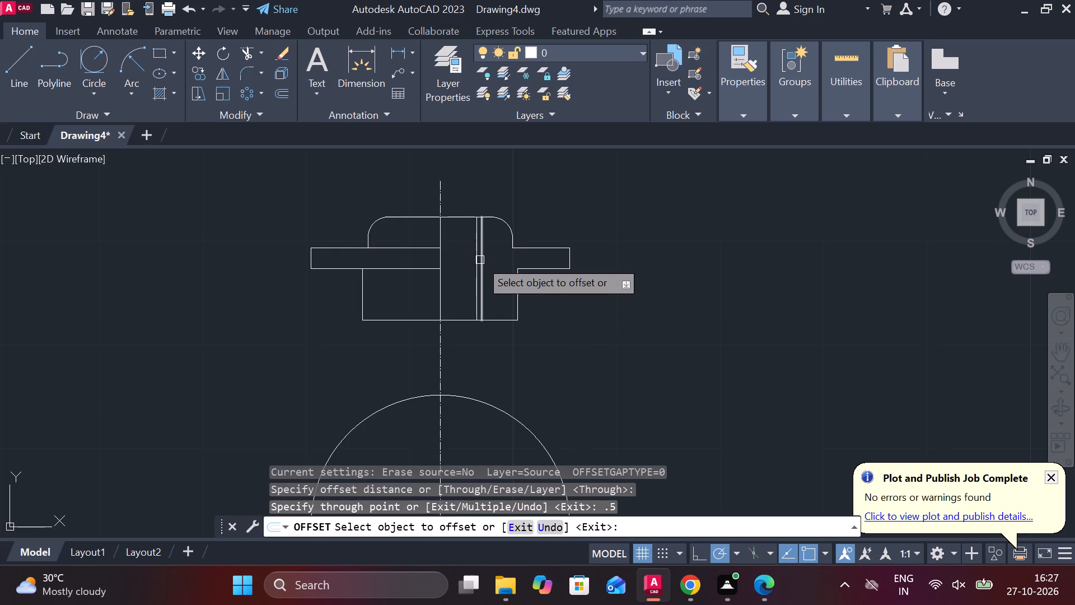
scroll(480, 260, down, 1)
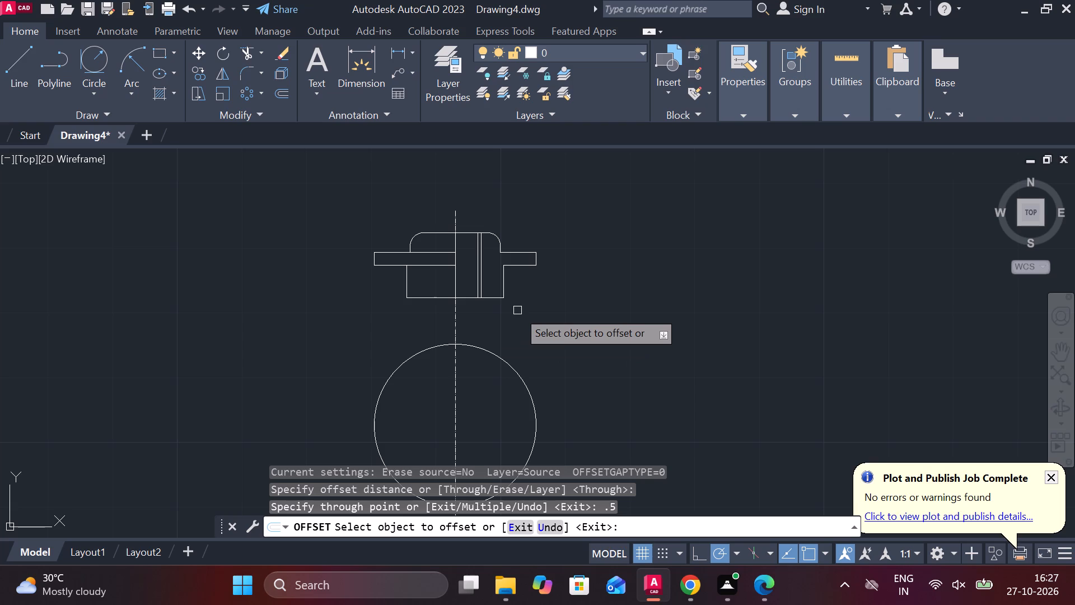
middle_drag(517, 314, 457, 257)
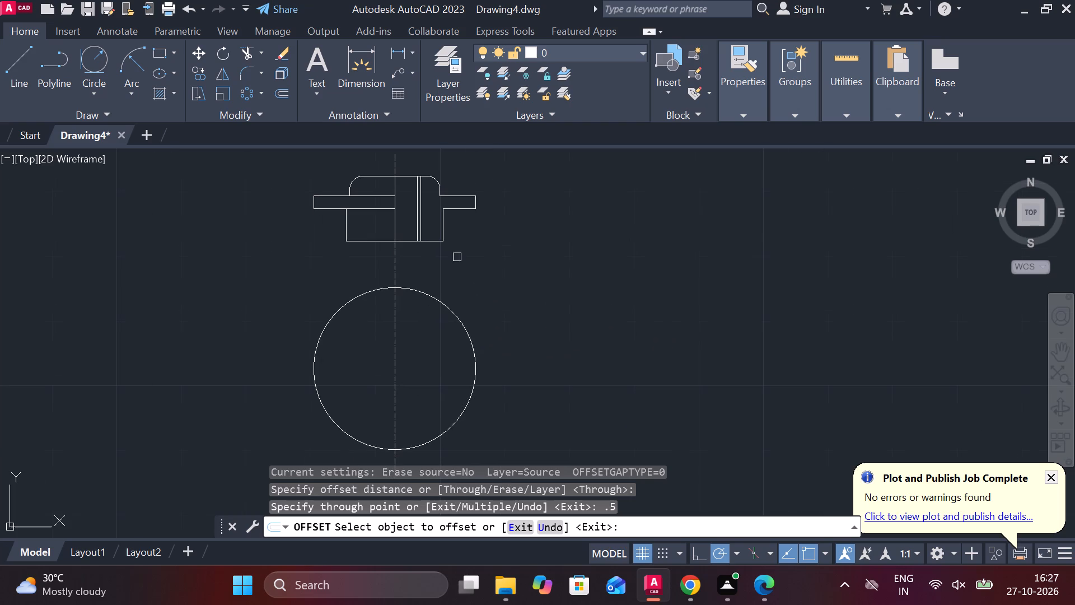
Draw a 15 mm diameter circle concentric with the 25 mm circle in the circular view.
key(Escape)
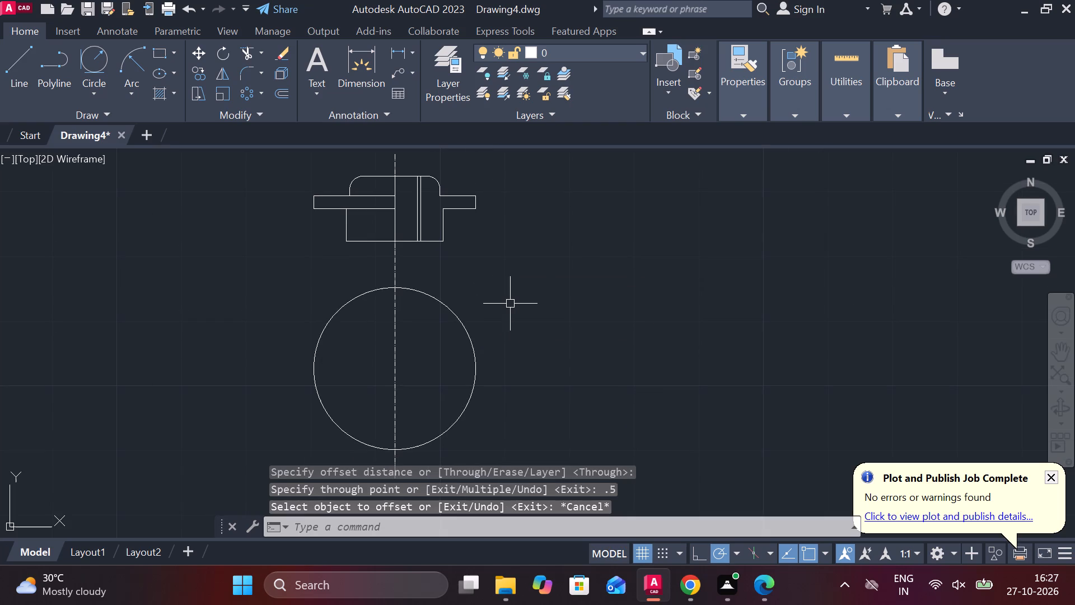
text(C)
key(space)
click(394, 370)
text(D)
key(space)
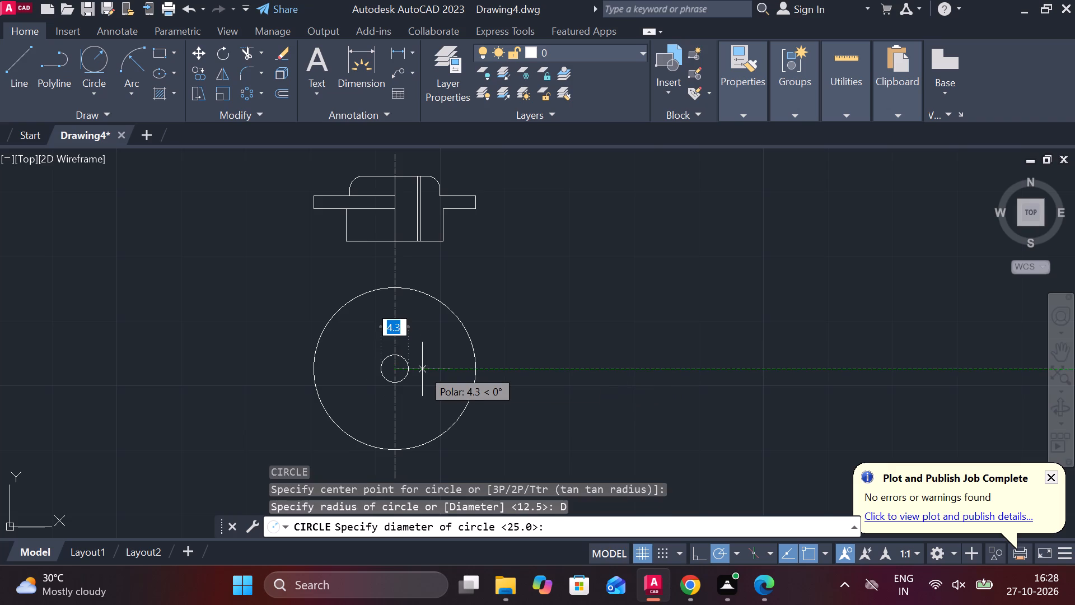
text(15)
key(space)
key(x)
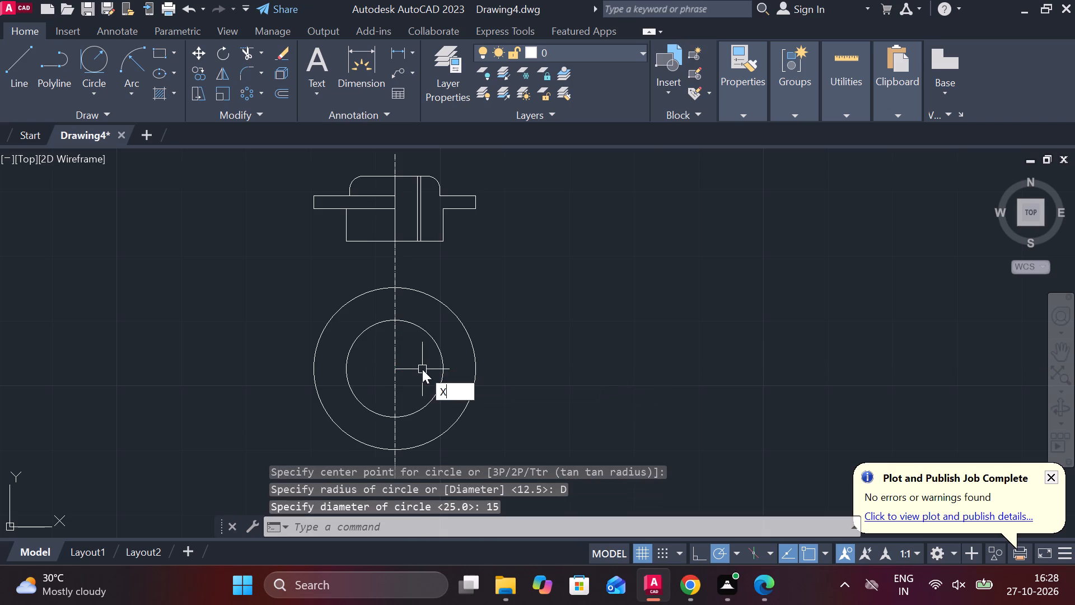
key(Escape)
Draw a 7 mm diameter circle at the common centre of the circular view.
text(C)
key(space)
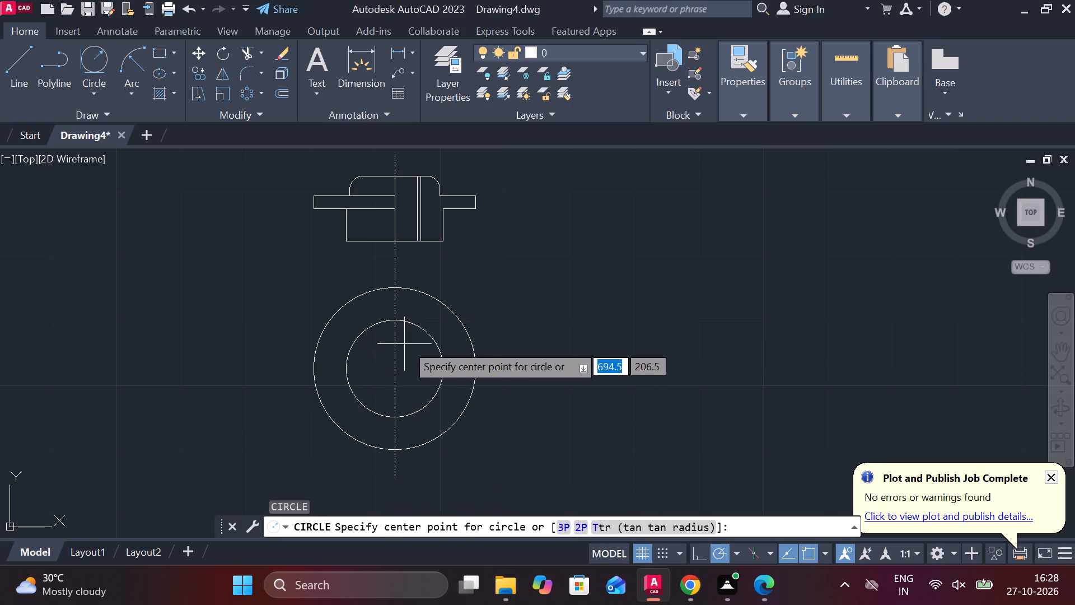
click(392, 374)
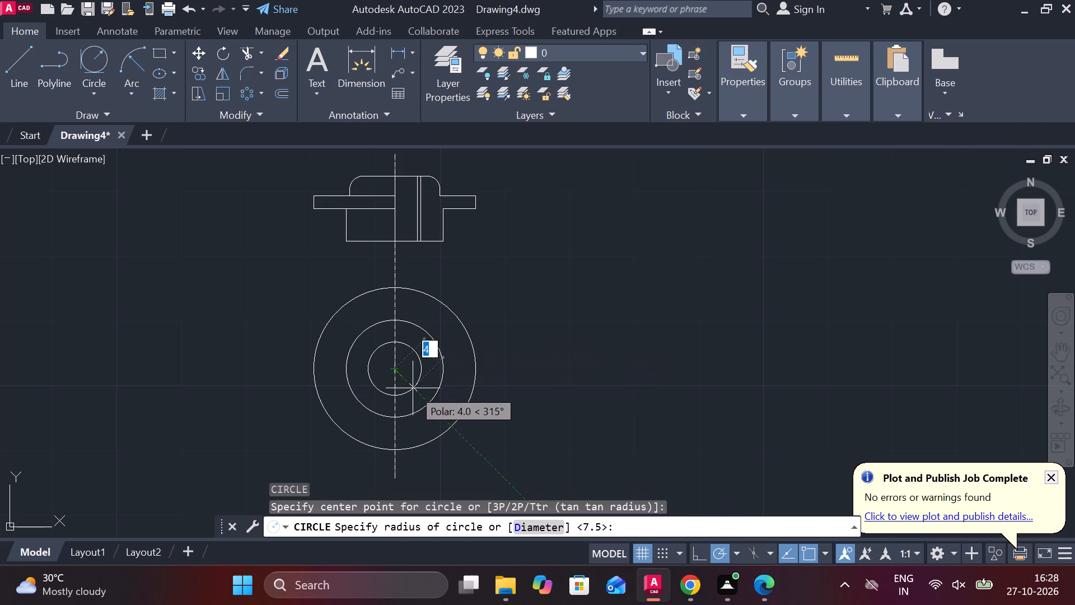
text(D)
key(space)
key(7)
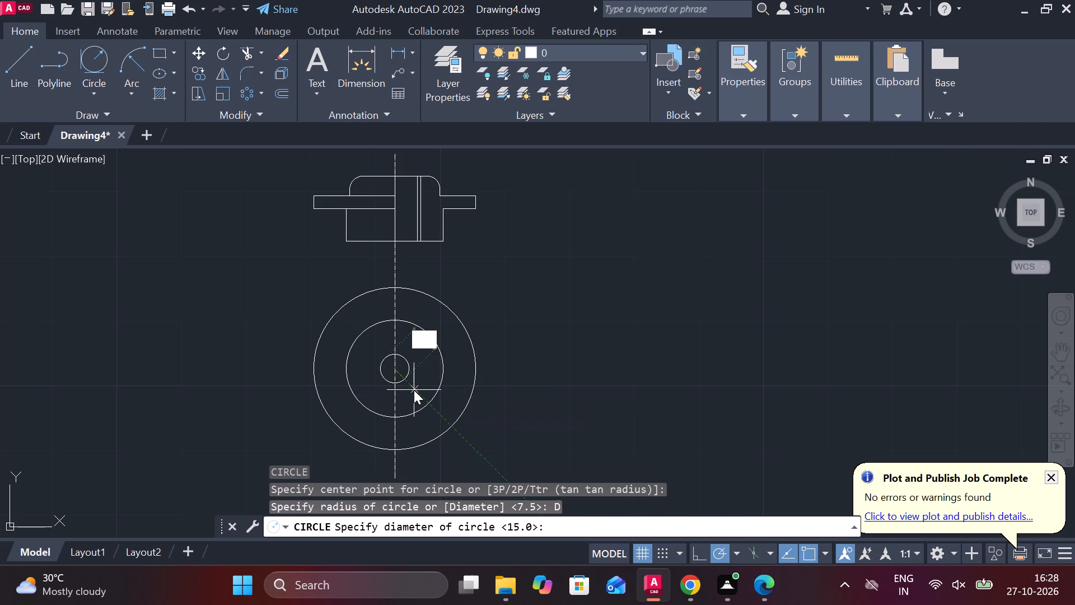
key(Return)
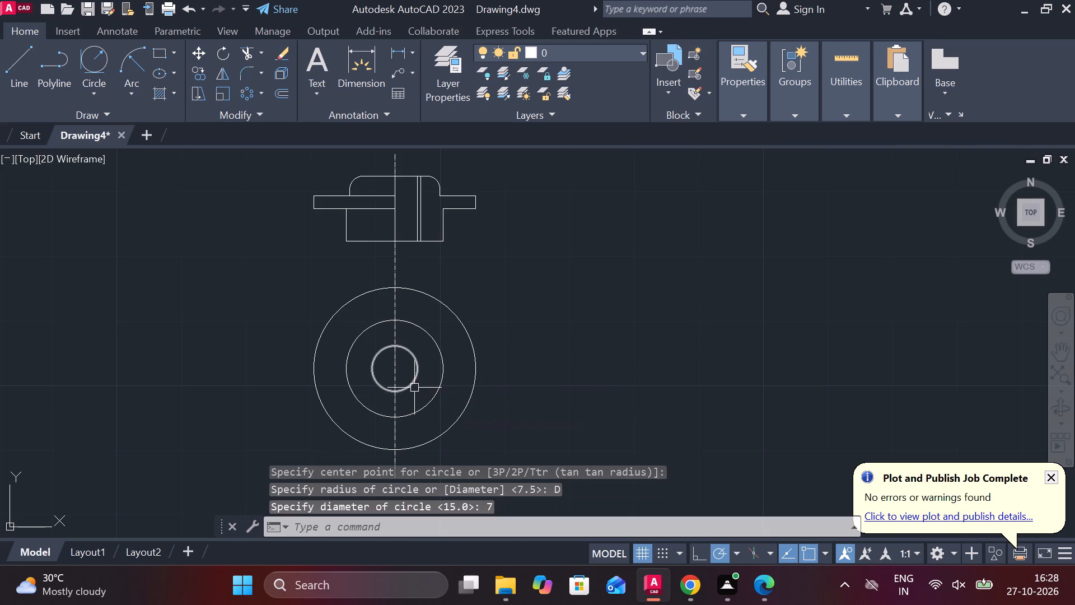
Offset the 7 mm circle 0.5 mm outward.
scroll(412, 366, up, 1)
click(412, 362)
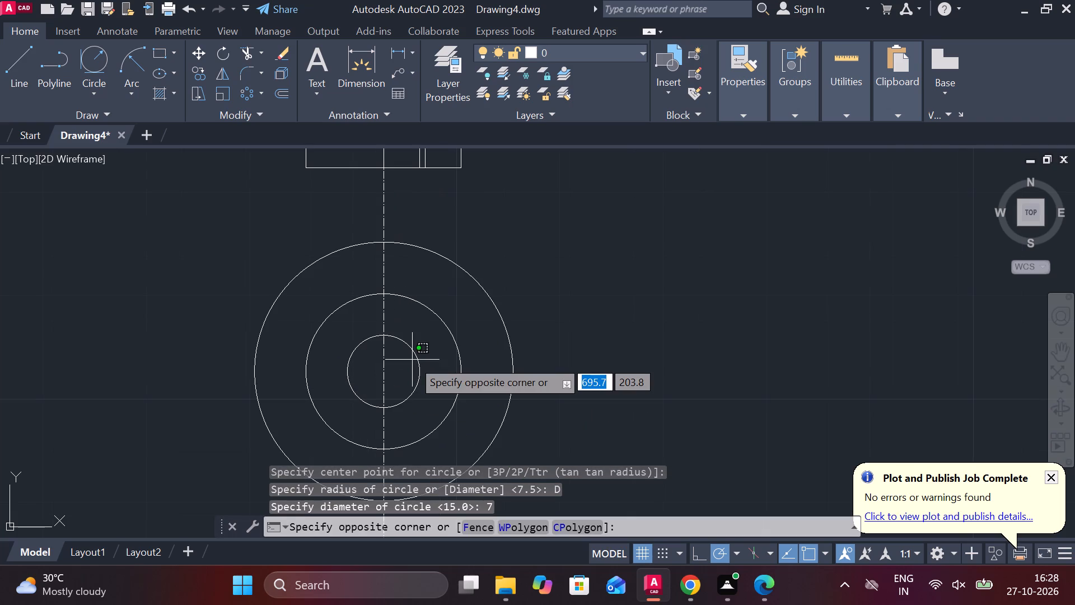
key(Escape)
click(420, 365)
key(o)
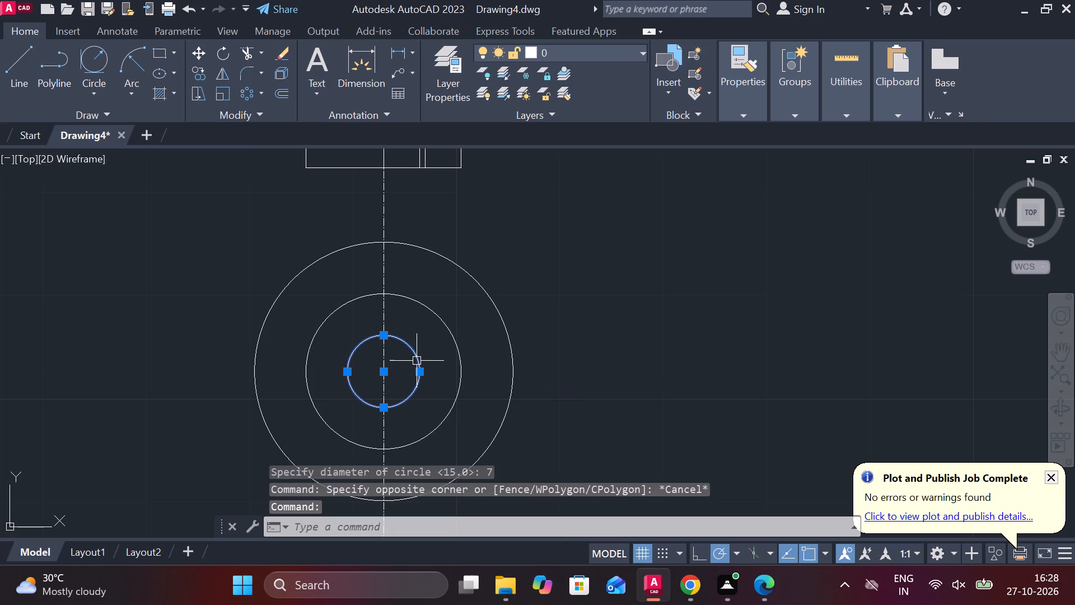
key(Return)
key(Return)
key(period)
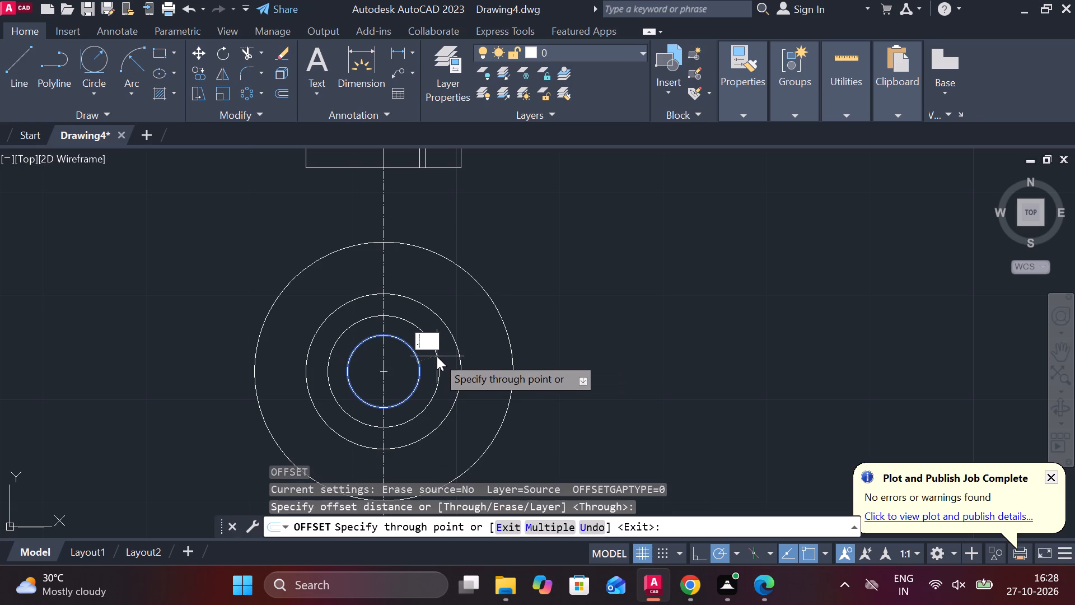
key(5)
key(Return)
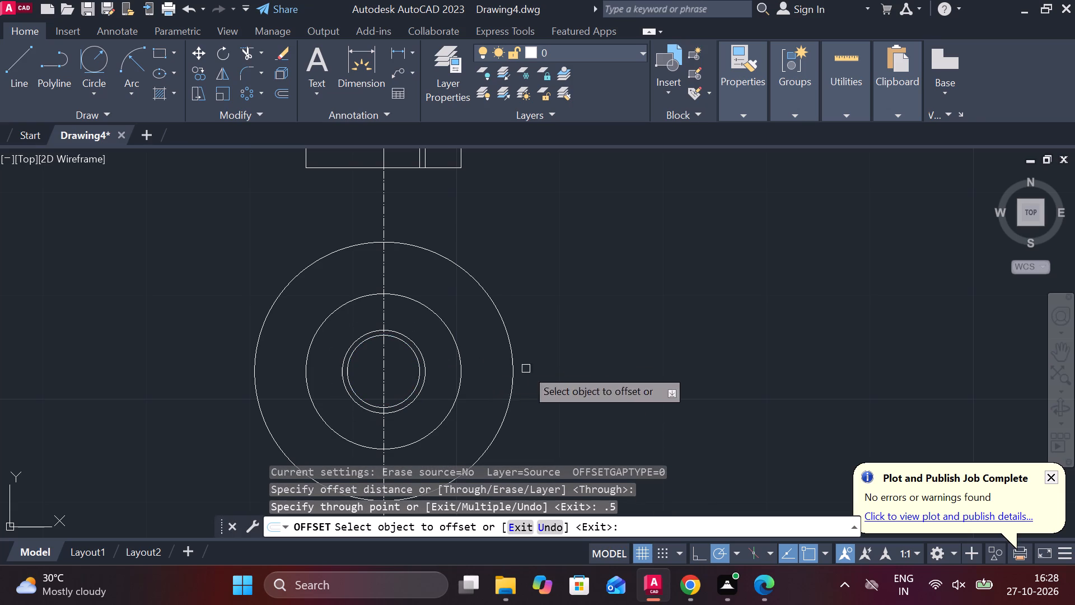
scroll(478, 336, down, 1)
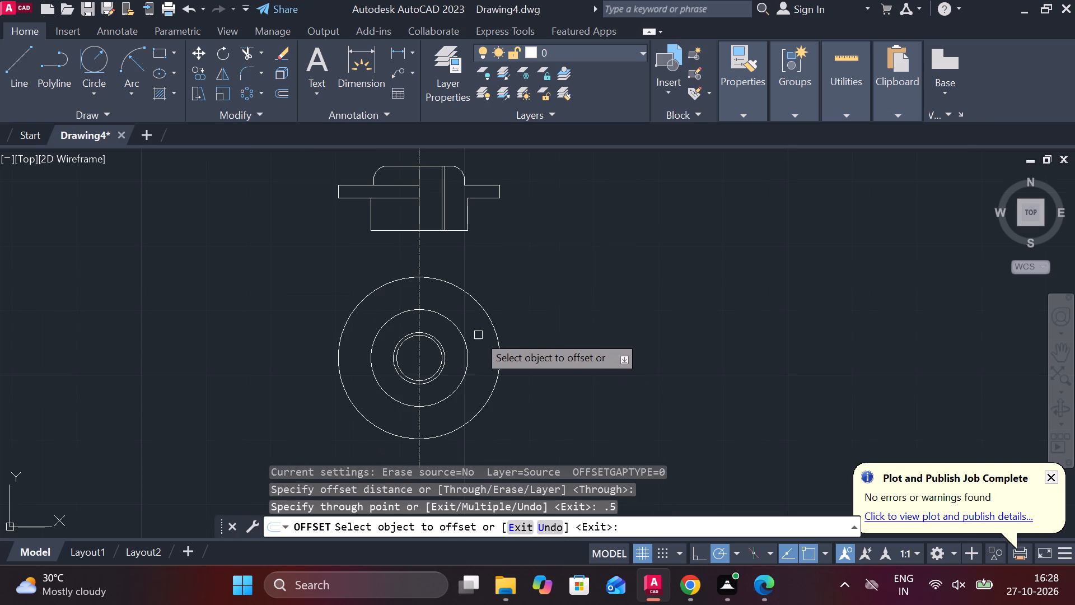
key(Escape)
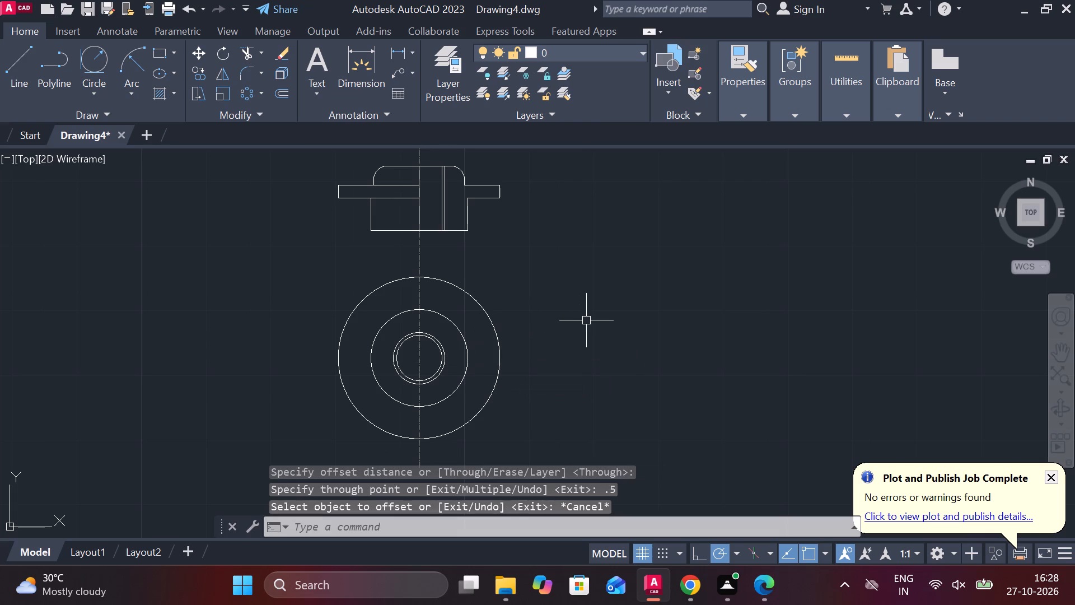
Draw a 45° diagonal line through the circular view's centre, running past the 15 mm circle at its lower-left and upper-right ends.
key(l)
key(Return)
click(423, 356)
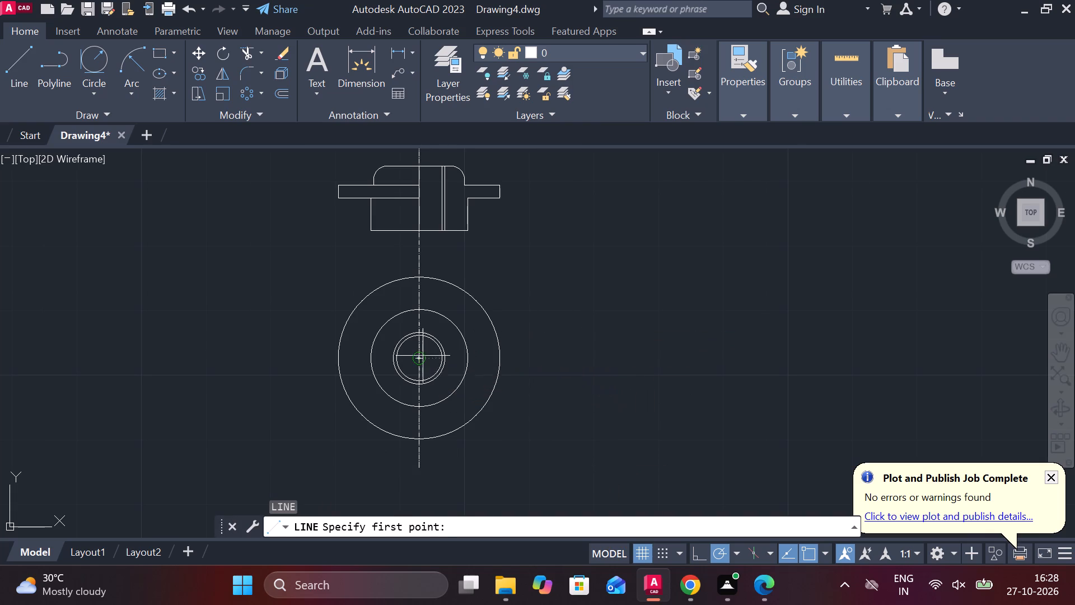
scroll(387, 385, up, 2)
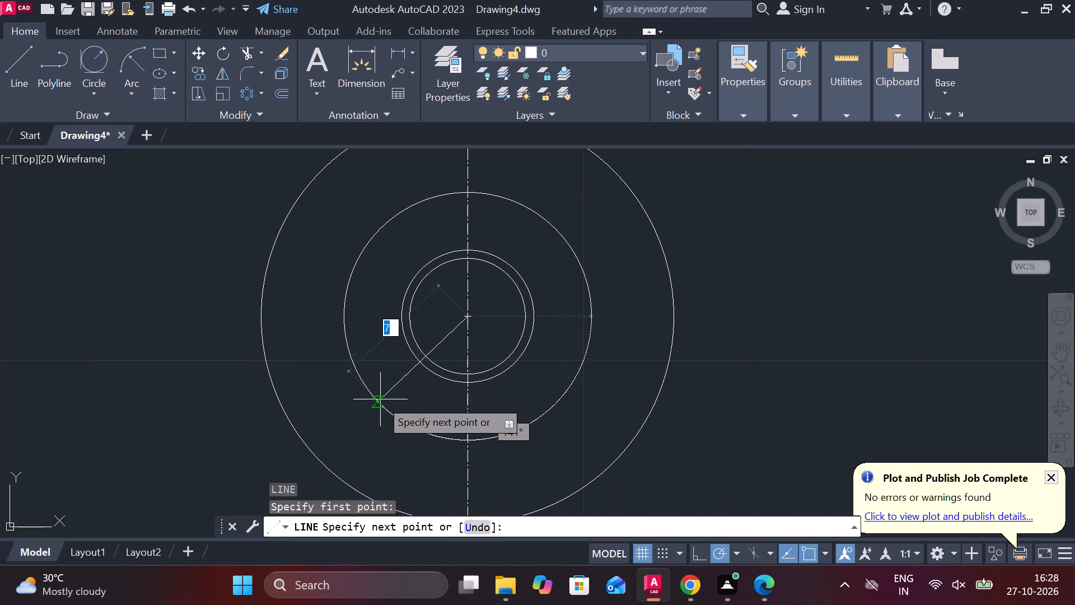
click(348, 426)
key(Escape)
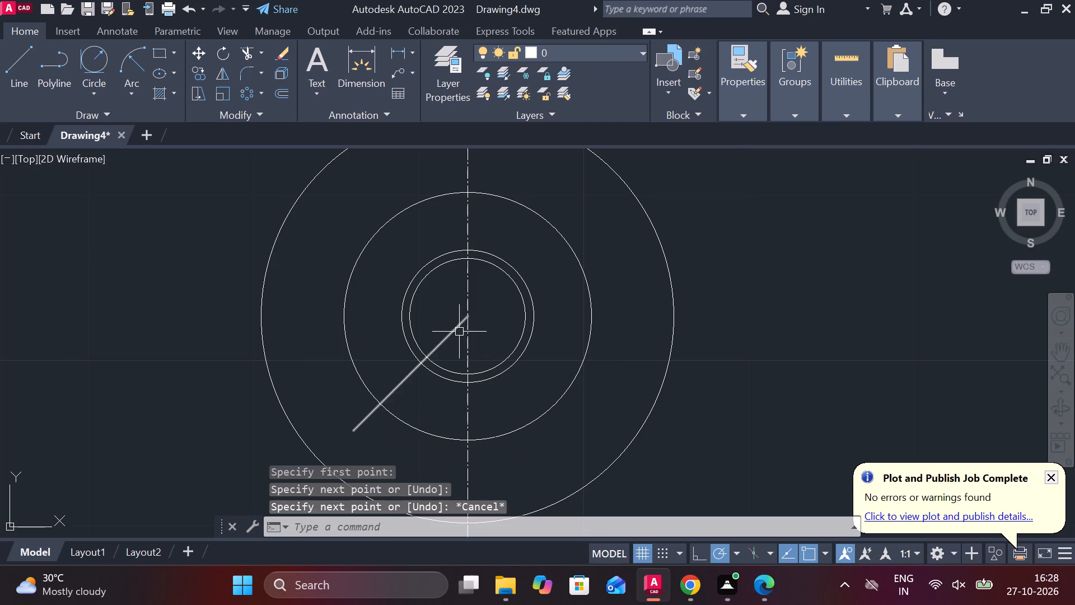
click(459, 332)
click(469, 315)
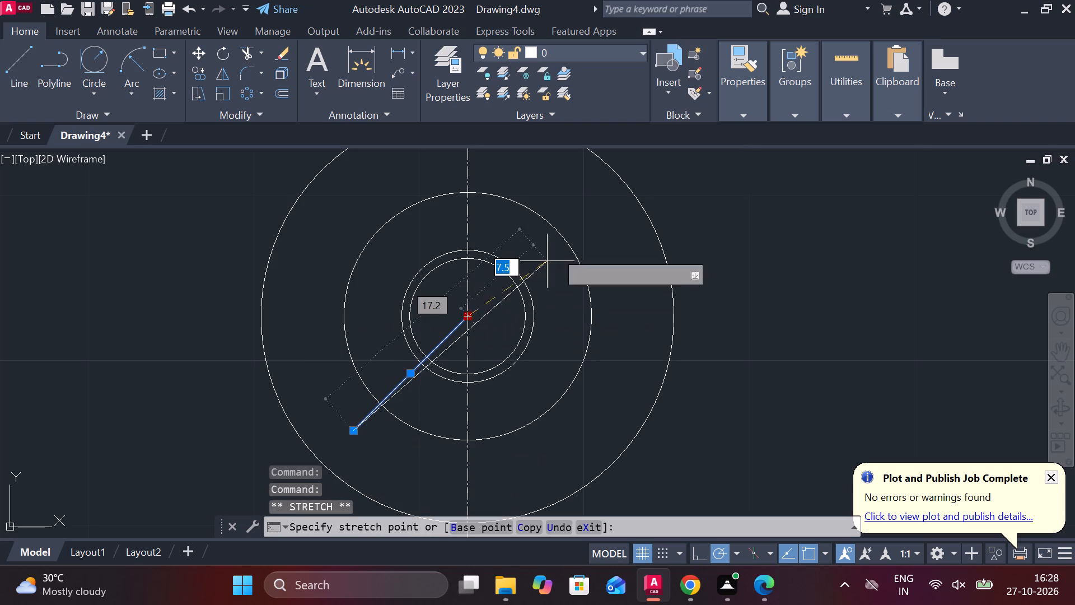
click(568, 204)
key(Escape)
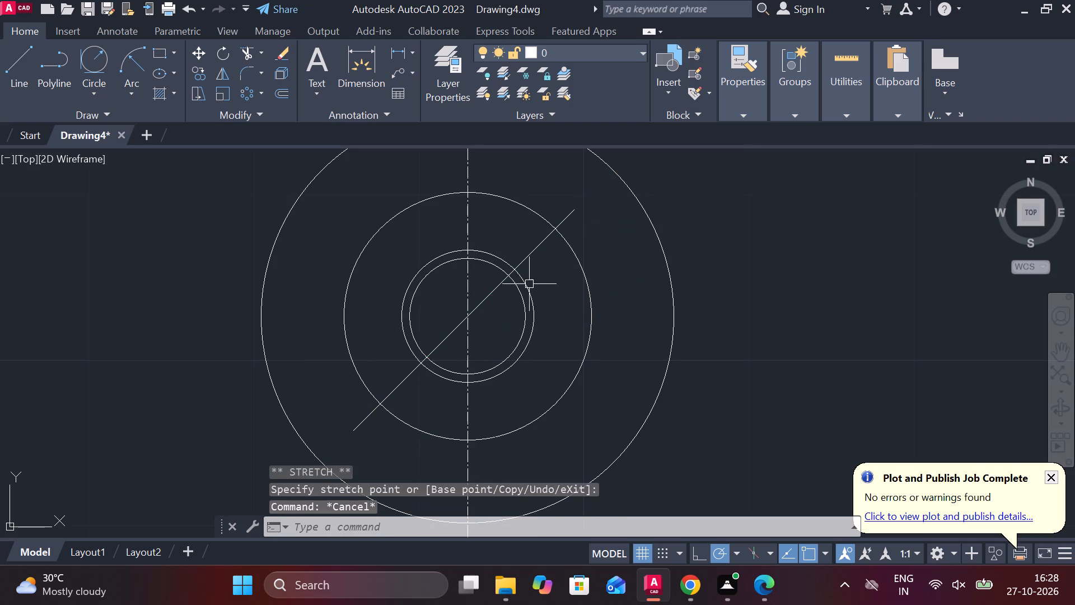
Offset the diagonal line 1 mm to each side.
click(492, 296)
key(o)
key(Return)
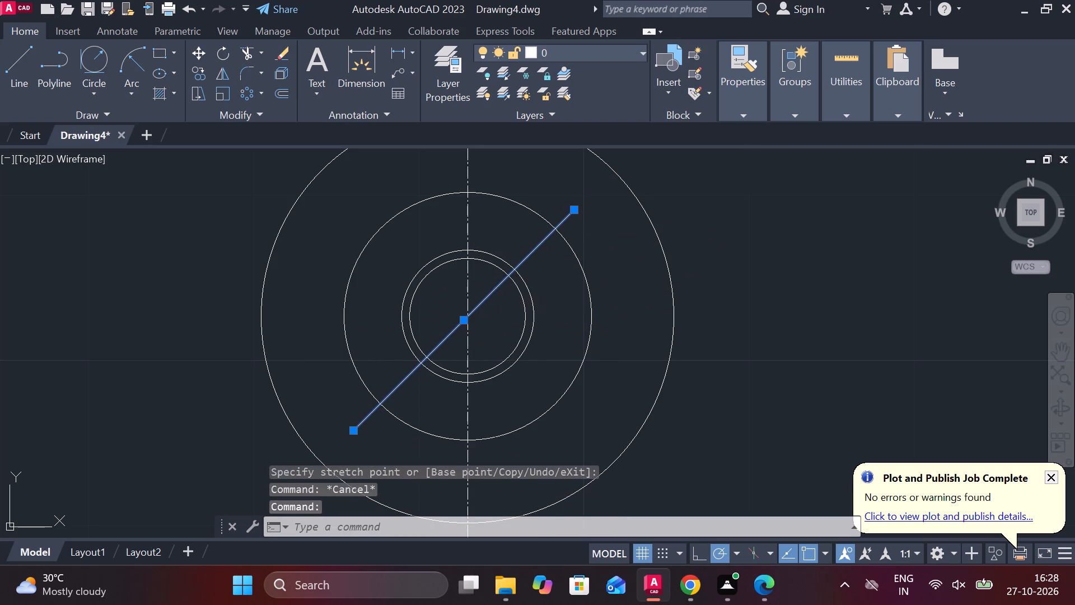
key(Return)
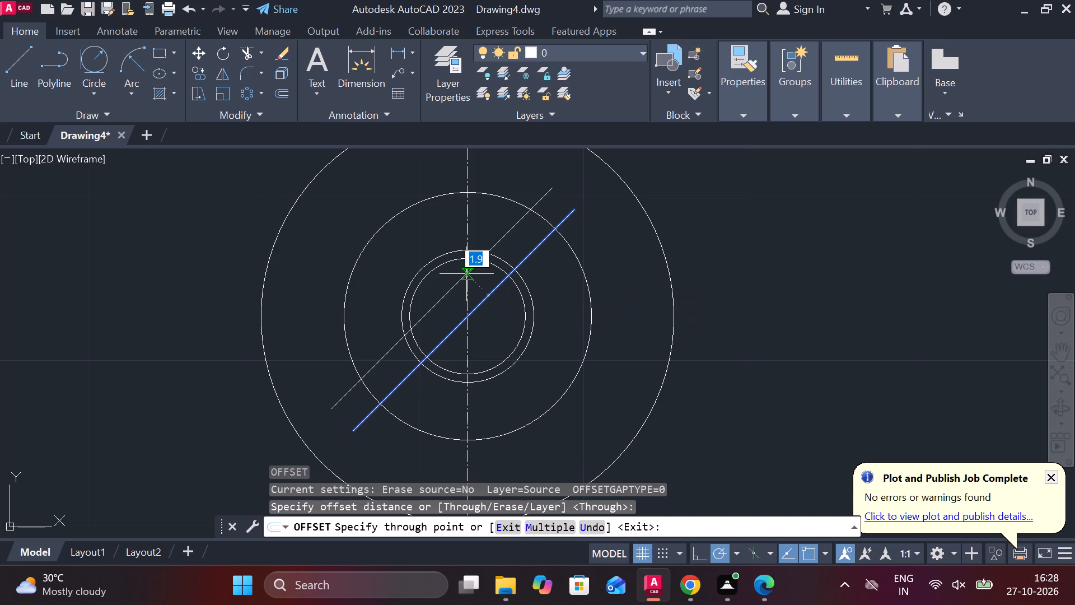
text(1)
key(space)
click(494, 287)
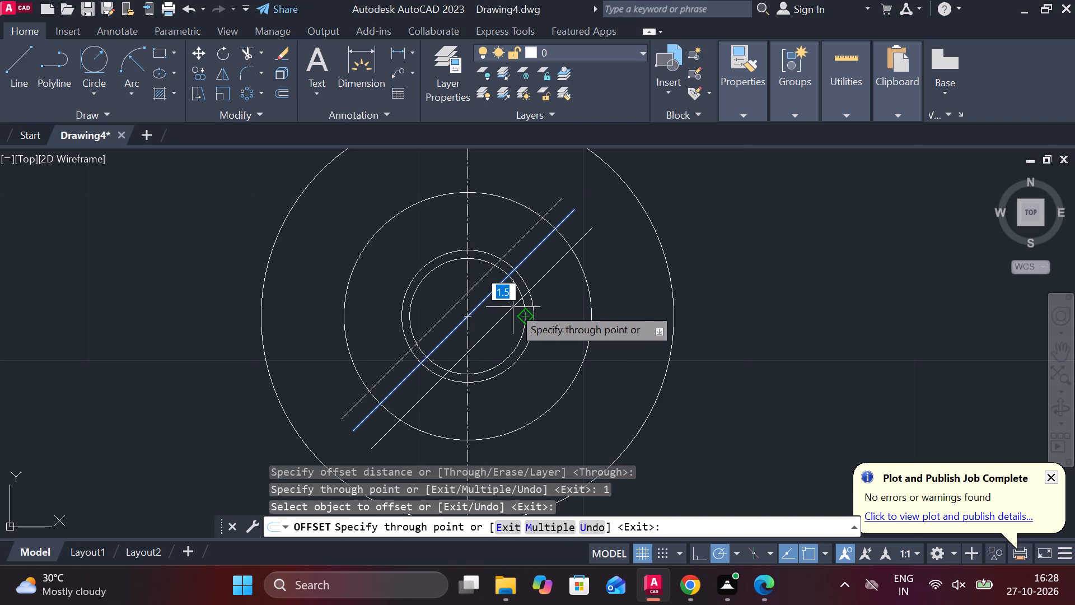
text(1)
key(space)
key(Escape)
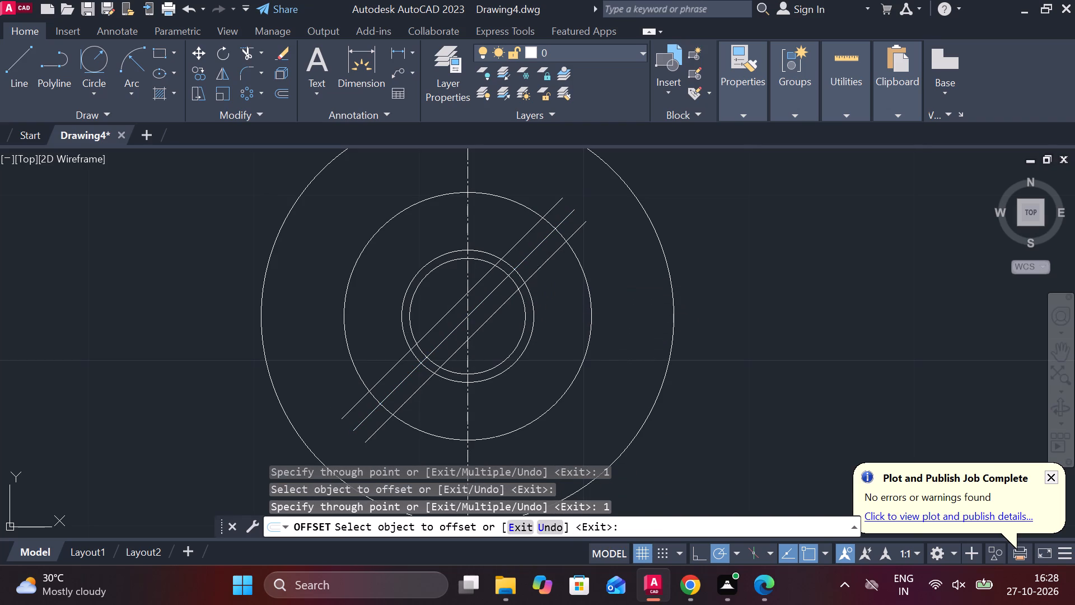
Erase the middle diagonal line, keeping the two offset lines.
click(539, 250)
text(E)
key(space)
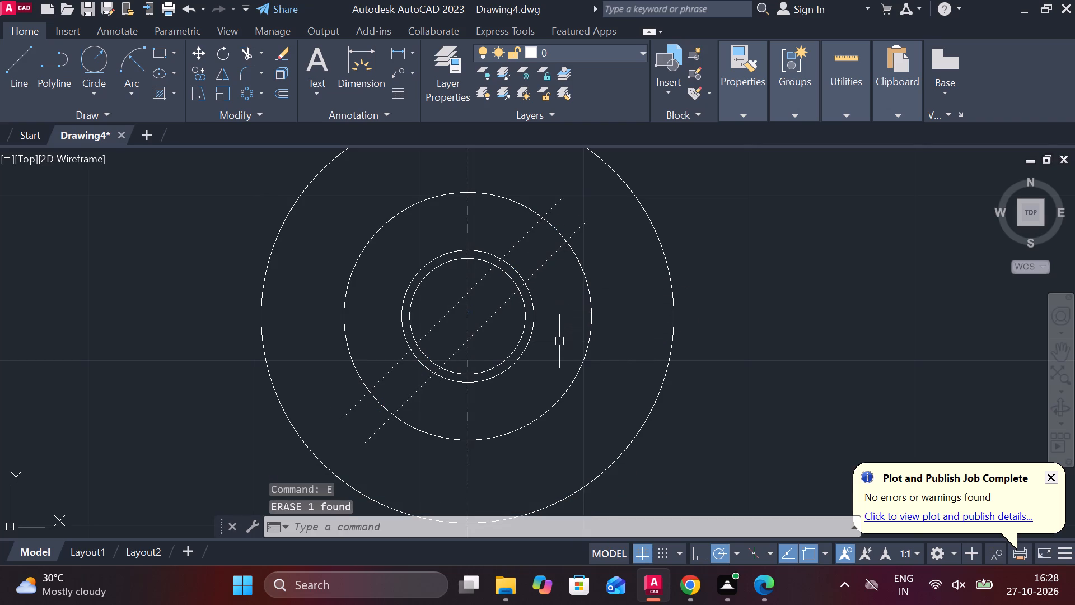
Trim both ends of the two parallel diagonal lines back to the 15 mm circle.
key(t)
key(r)
key(space)
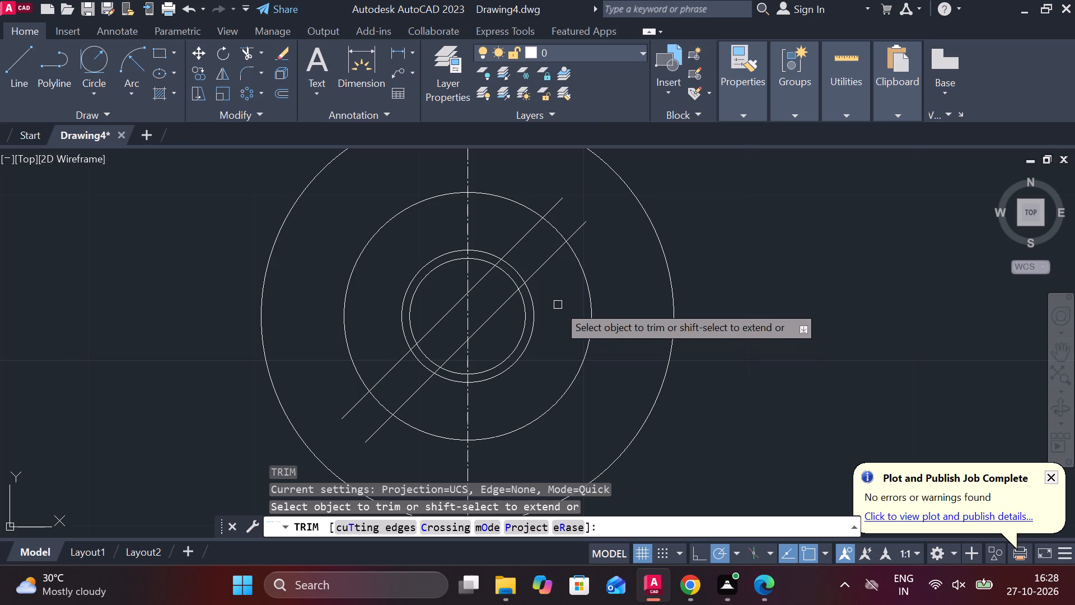
drag(549, 193, 583, 218)
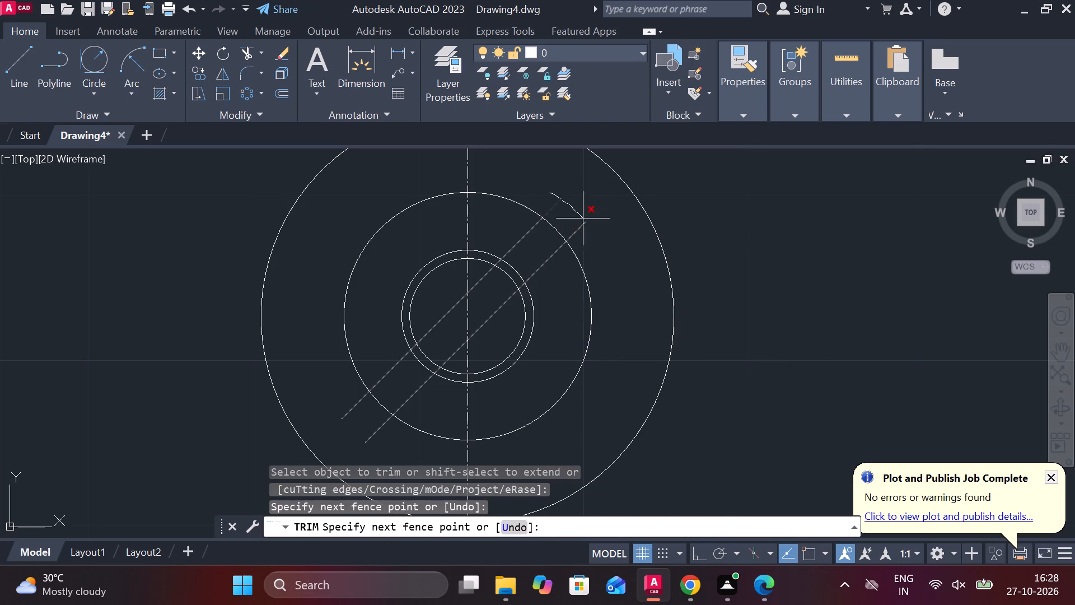
drag(583, 218, 593, 250)
click(581, 230)
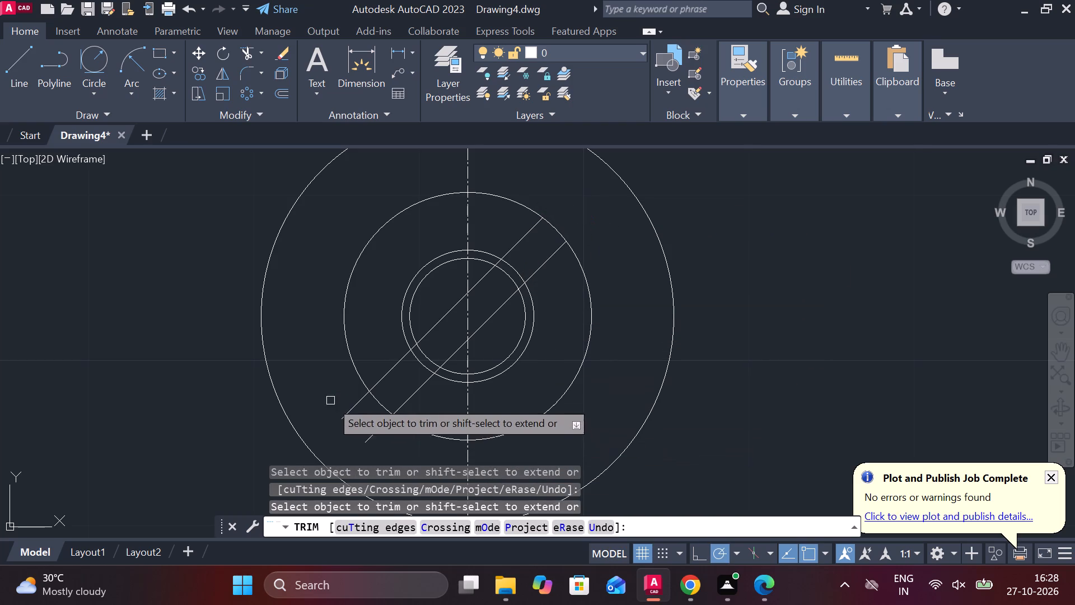
click(332, 395)
drag(372, 423, 384, 438)
click(372, 434)
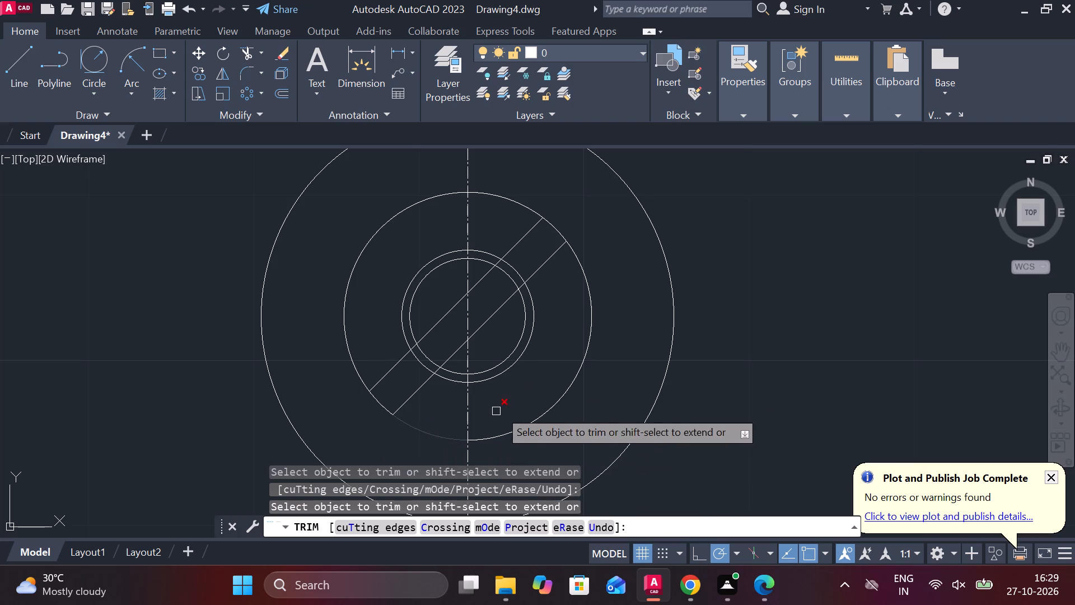
Trim away the parts of the two diagonal lines inside the circle offset from the 7 mm hole.
click(457, 351)
click(432, 331)
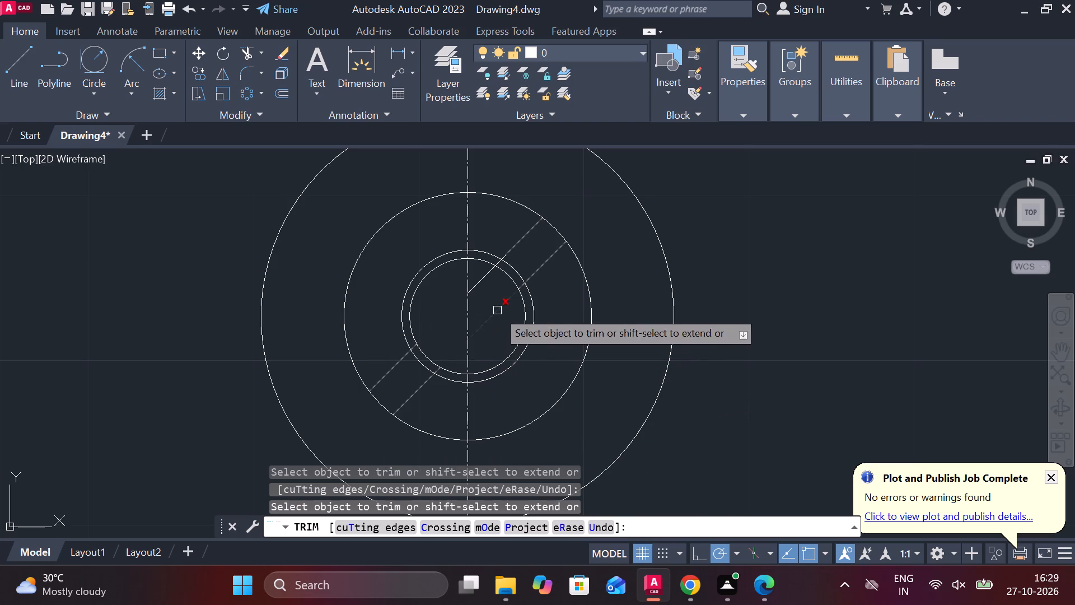
click(497, 310)
click(486, 281)
scroll(428, 349, up, 3)
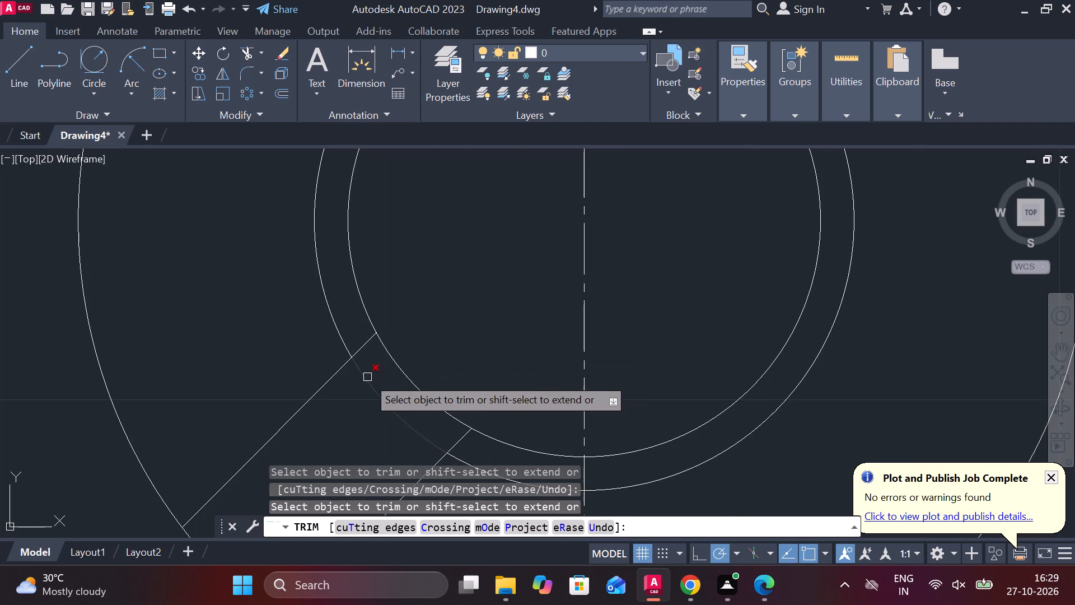
click(354, 349)
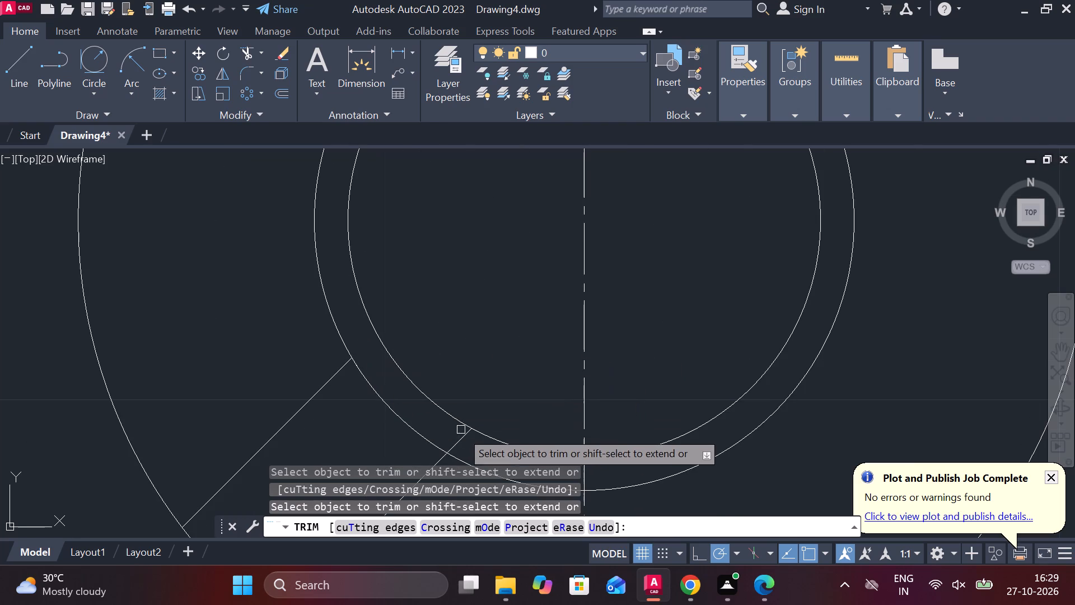
click(458, 444)
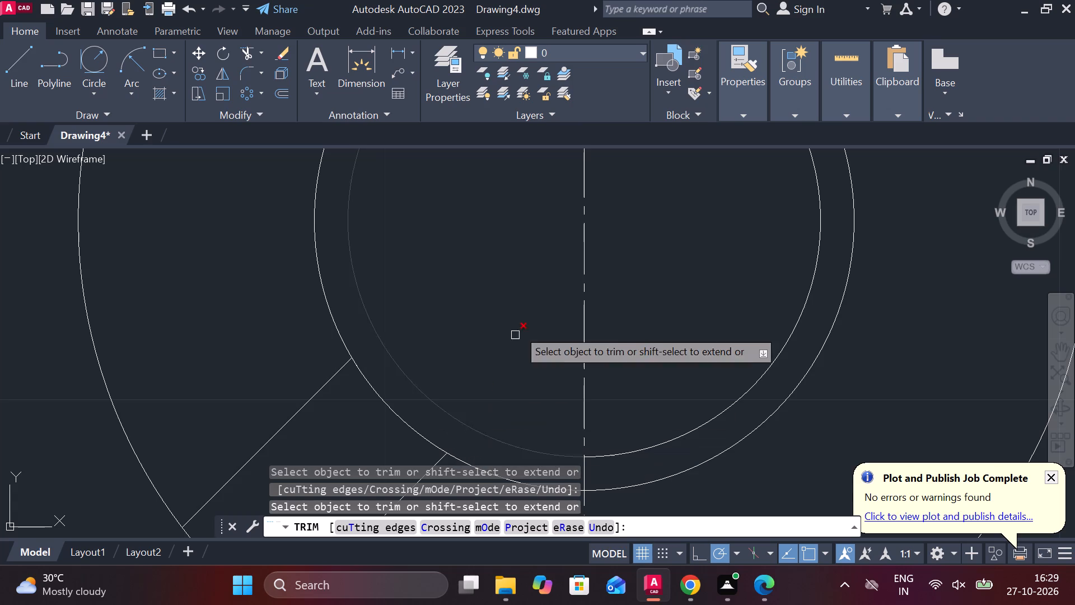
scroll(523, 296, down, 2)
click(633, 212)
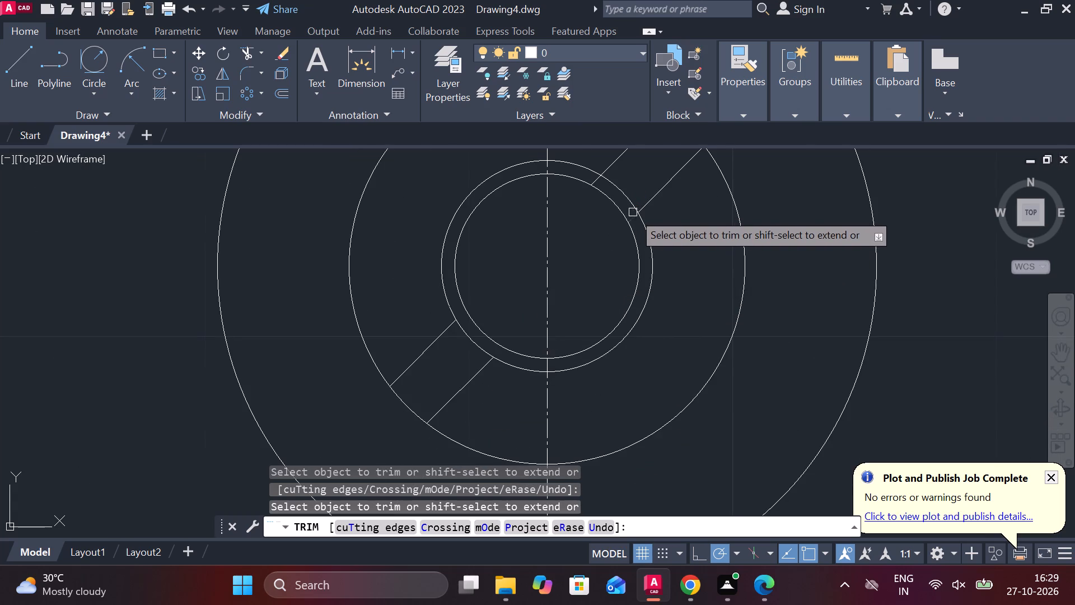
click(593, 182)
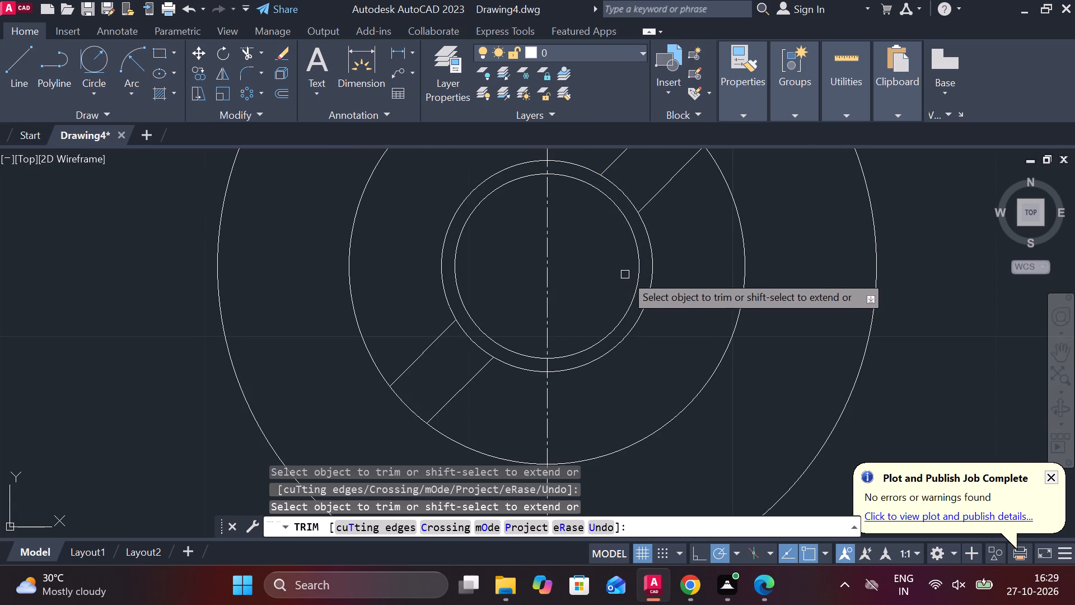
scroll(627, 273, down, 2)
middle_drag(642, 296, 596, 297)
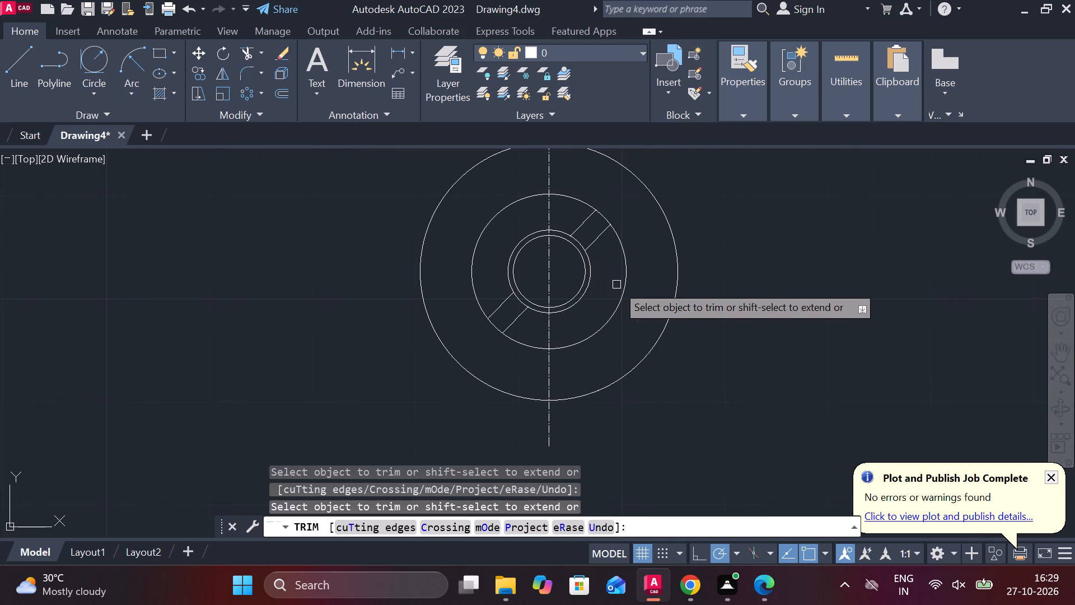
Copy the unhatched front view of the flanged part to just above part 4's section in the undimensioned set of views.
key(Escape)
scroll(672, 303, down, 2)
middle_drag(714, 296, 526, 343)
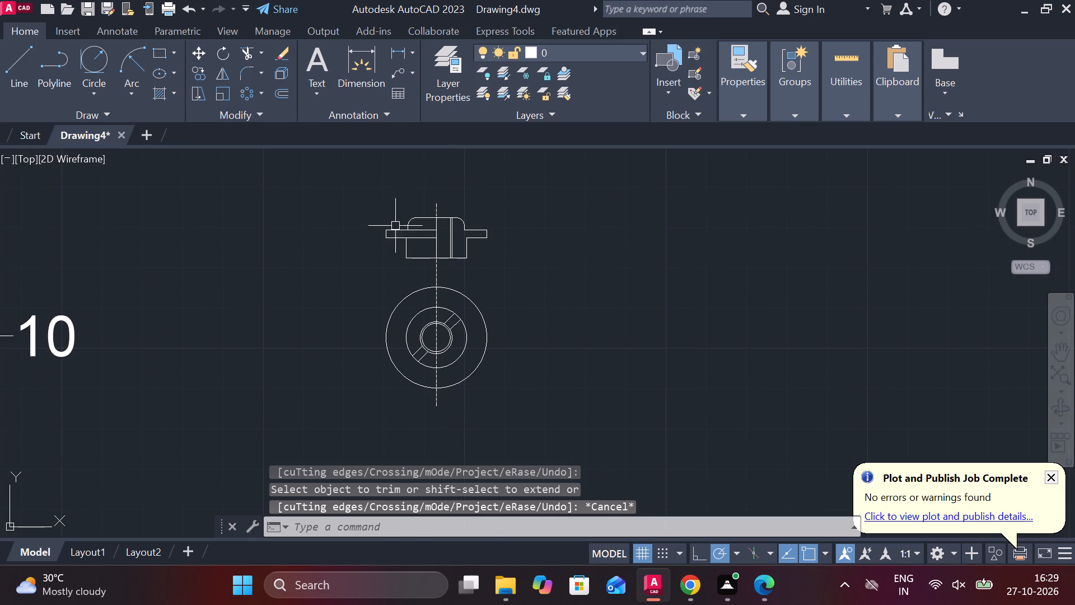
drag(364, 201, 398, 211)
click(514, 260)
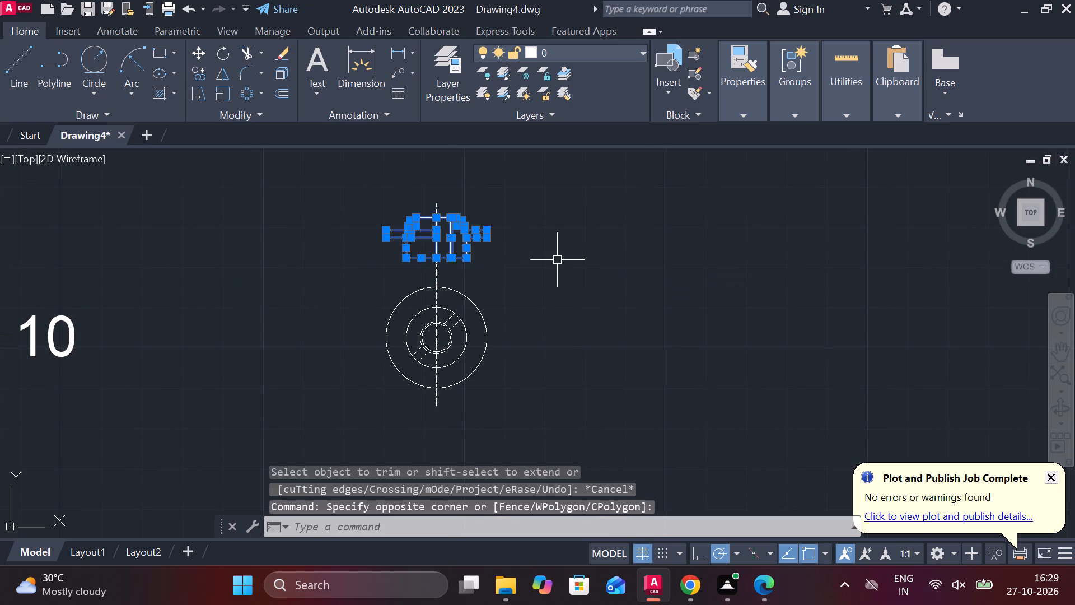
text(CO)
key(Return)
click(548, 286)
scroll(548, 286, down, 2)
scroll(421, 329, down, 1)
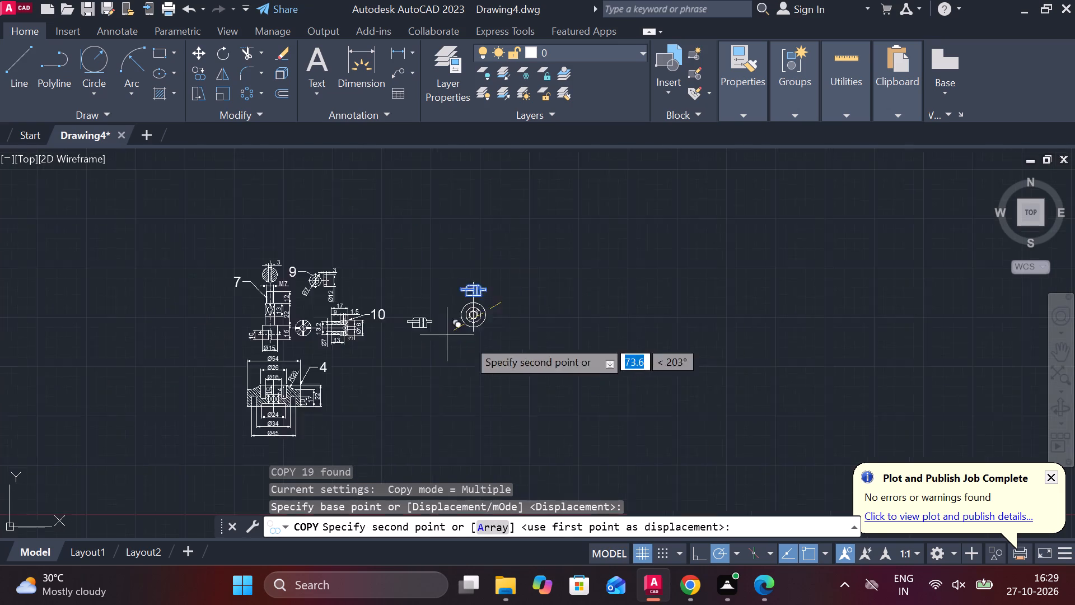
scroll(477, 342, down, 2)
middle_drag(340, 342, 515, 283)
scroll(334, 210, up, 2)
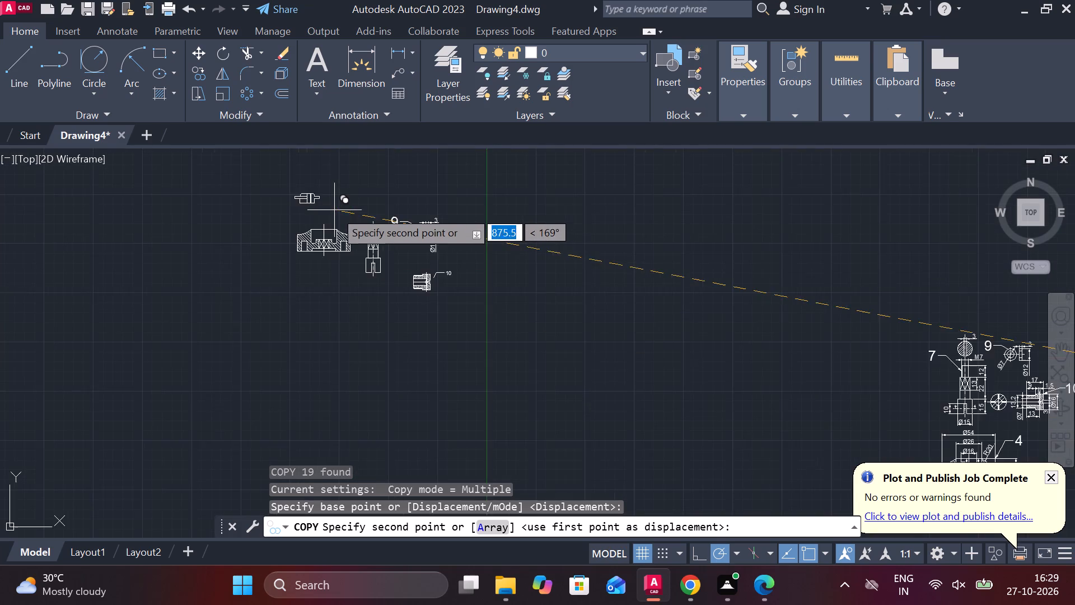
scroll(342, 226, up, 2)
middle_drag(377, 236, 441, 235)
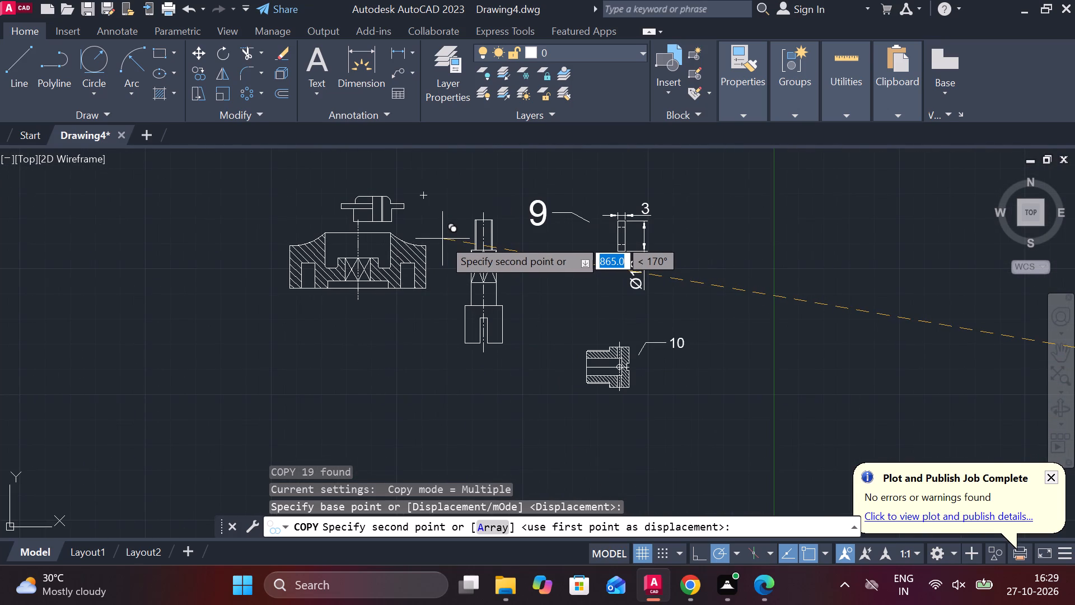
scroll(451, 255, up, 2)
middle_drag(427, 266, 515, 268)
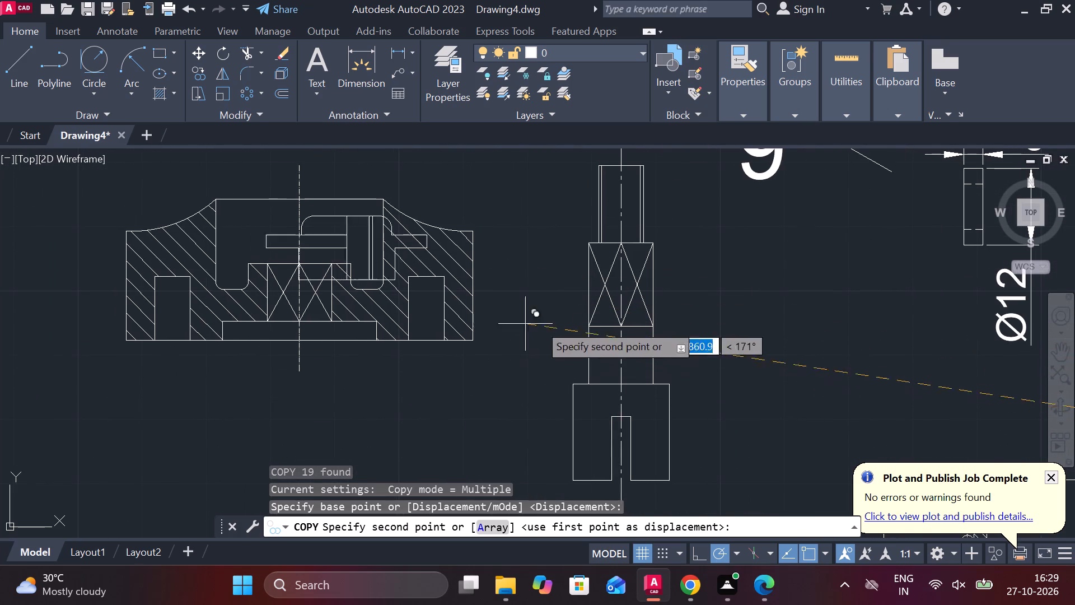
middle_drag(520, 305, 558, 300)
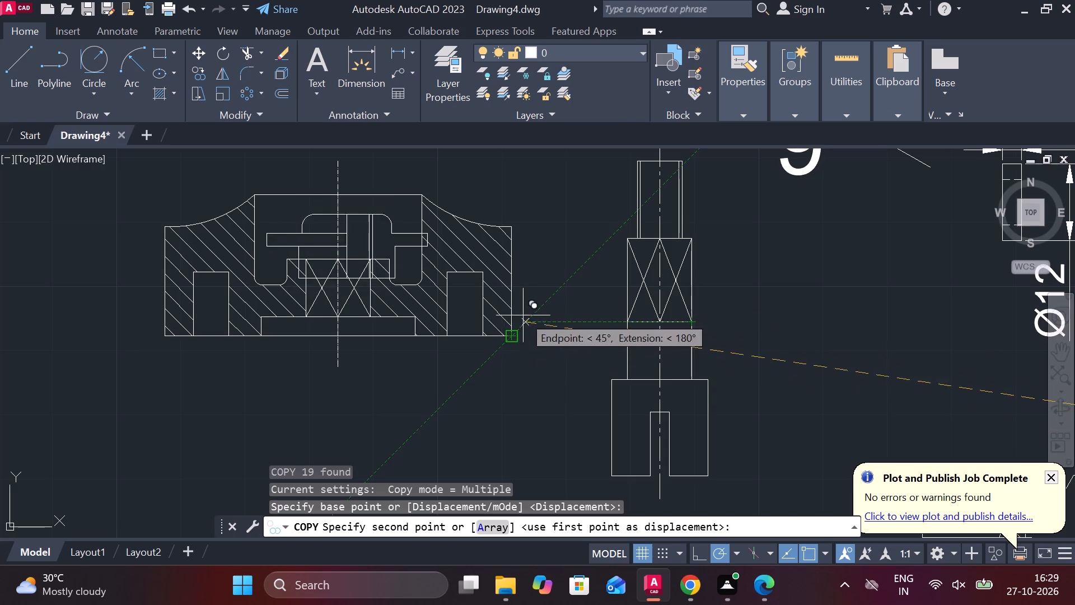
scroll(544, 306, down, 1)
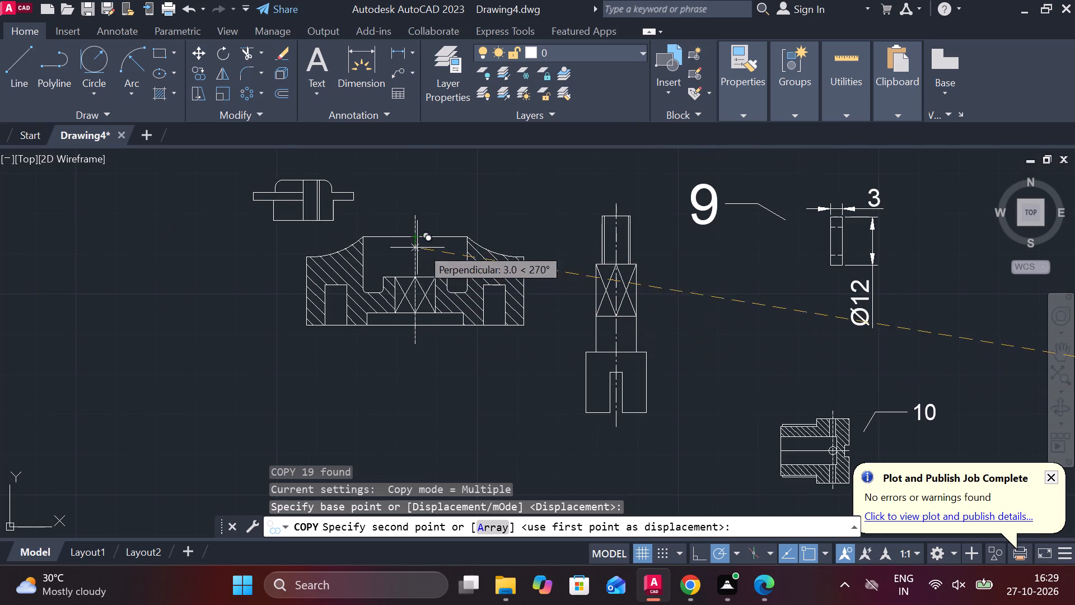
click(513, 207)
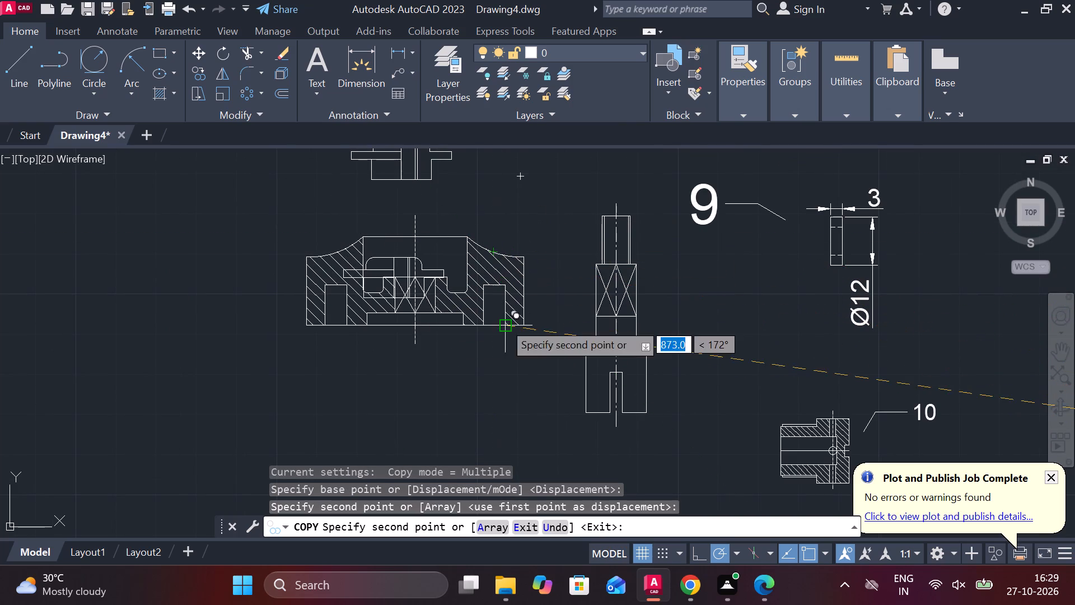
key(Escape)
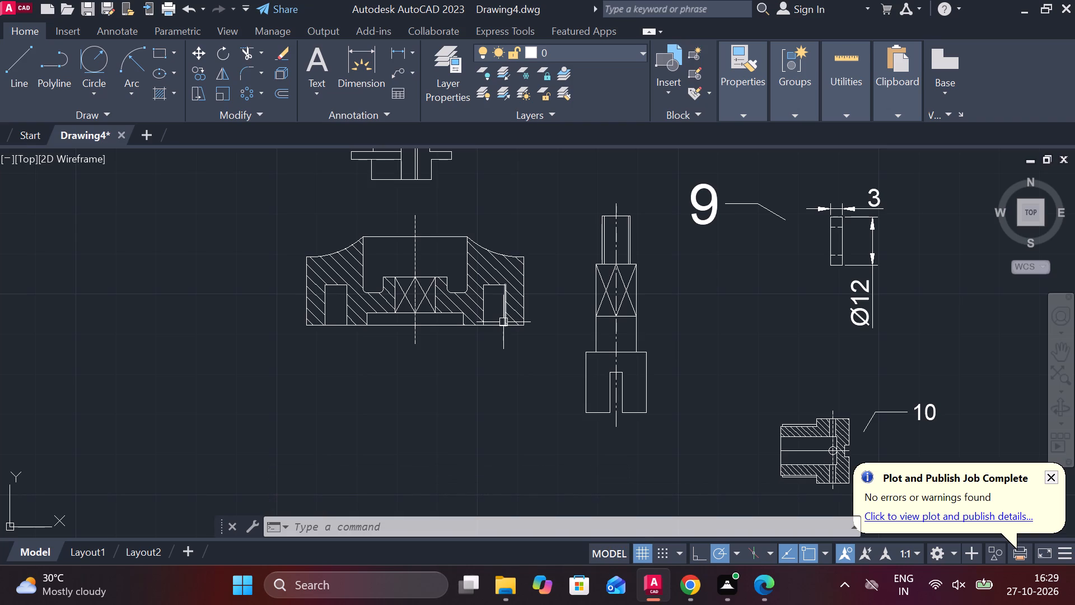
Hatch the sectioned right half of the original flanged front view at angle 0 and scale 0.4.
scroll(621, 333, down, 1)
scroll(718, 292, down, 1)
middle_drag(744, 316, 345, 245)
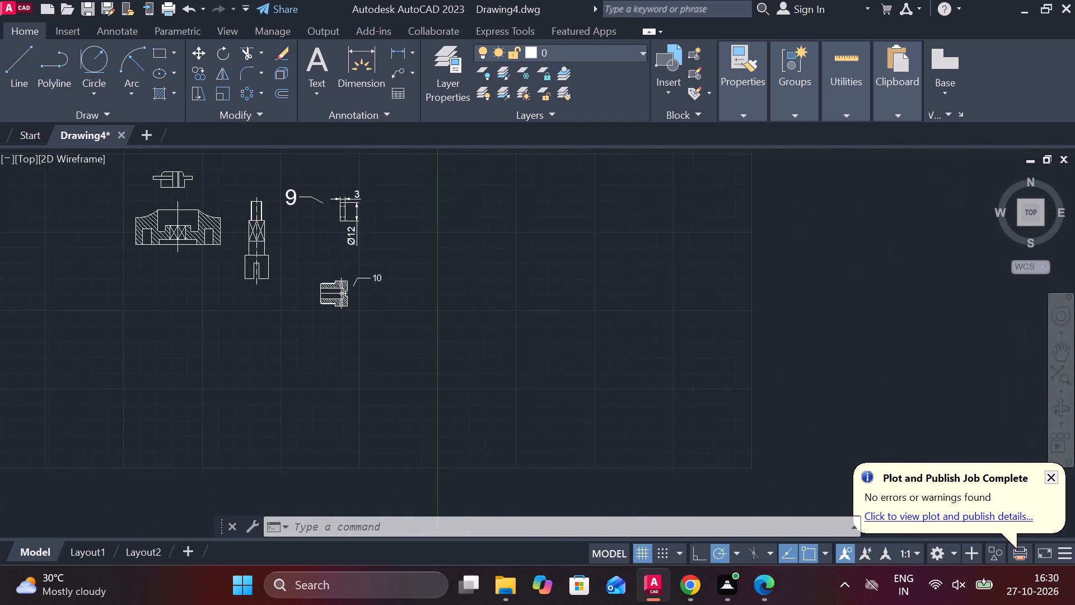
scroll(530, 280, down, 2)
middle_drag(615, 317, 334, 269)
scroll(654, 287, up, 4)
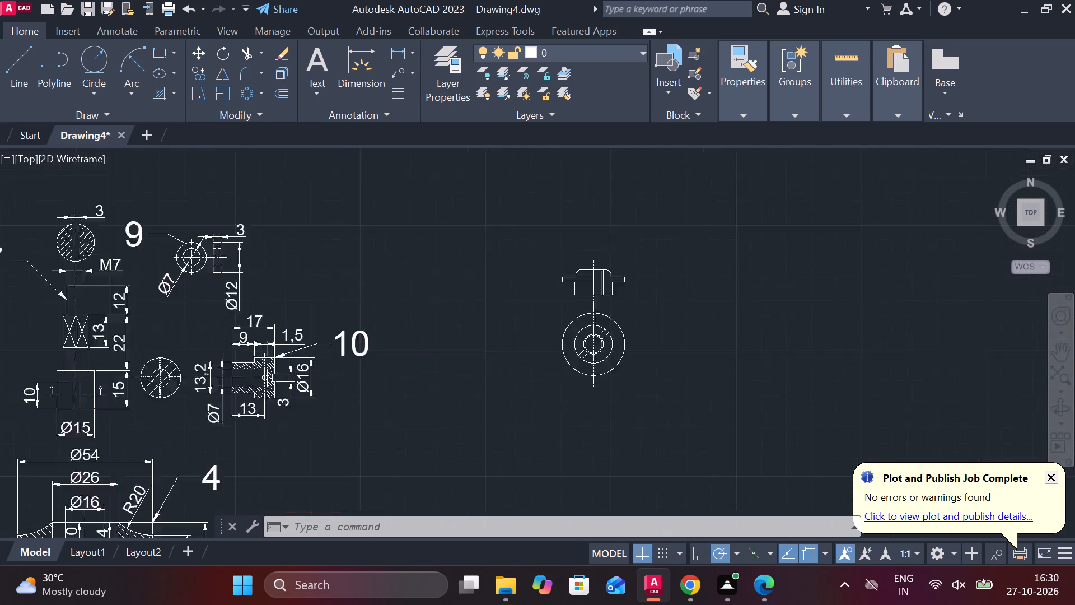
middle_drag(630, 316, 554, 285)
scroll(517, 274, up, 2)
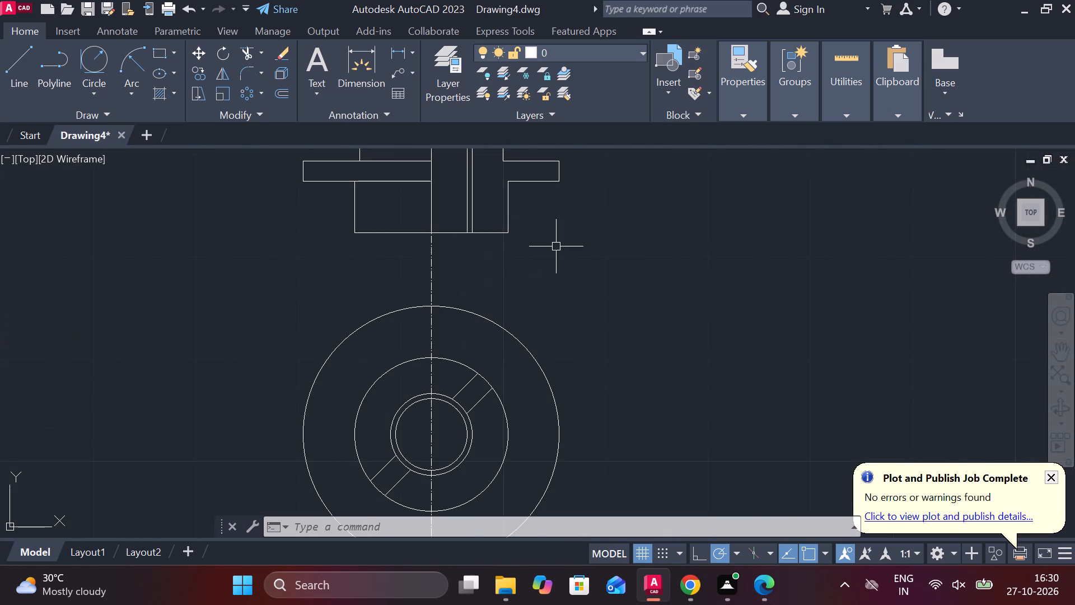
middle_drag(553, 244, 526, 309)
click(159, 95)
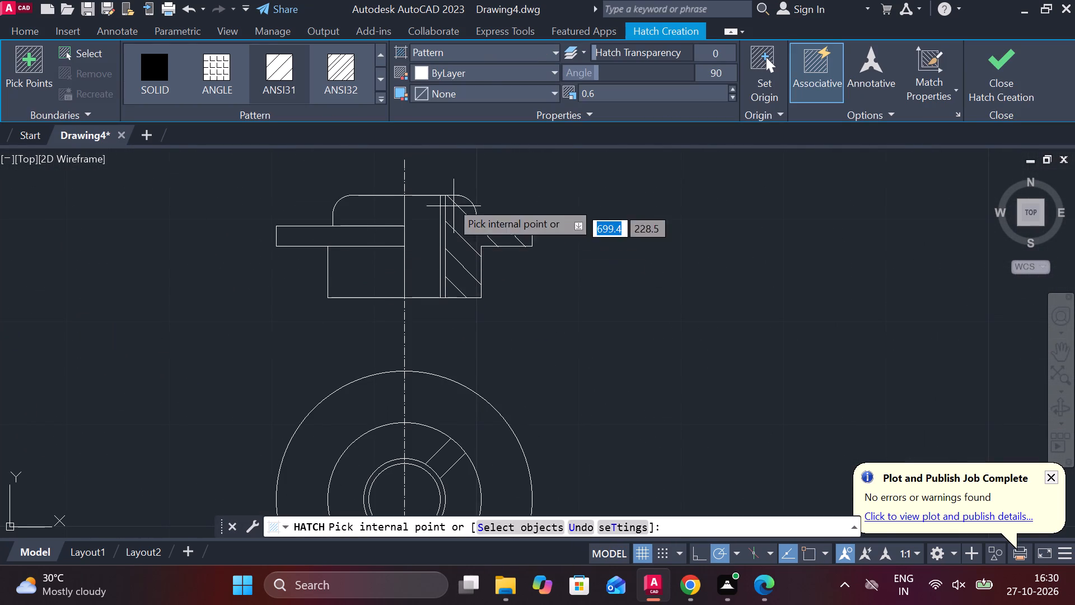
click(717, 75)
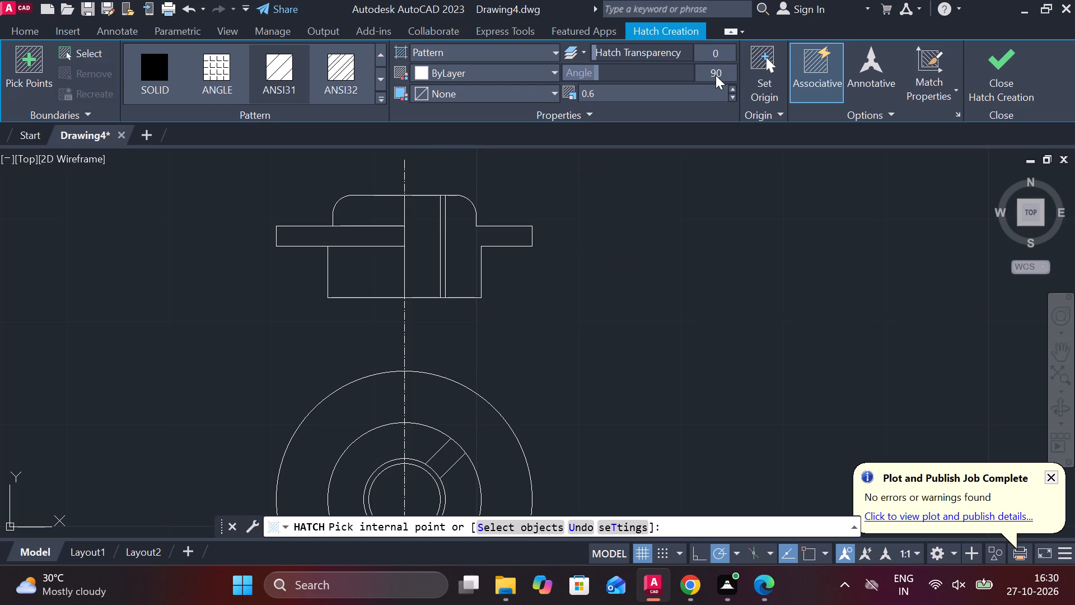
click(716, 69)
key(0)
key(Return)
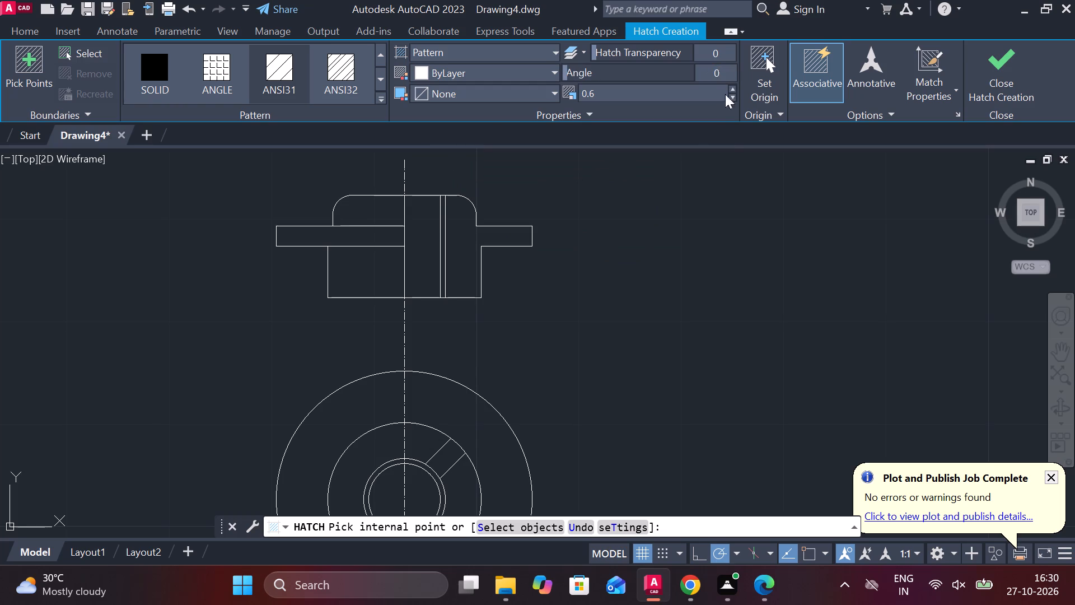
click(620, 92)
key(period)
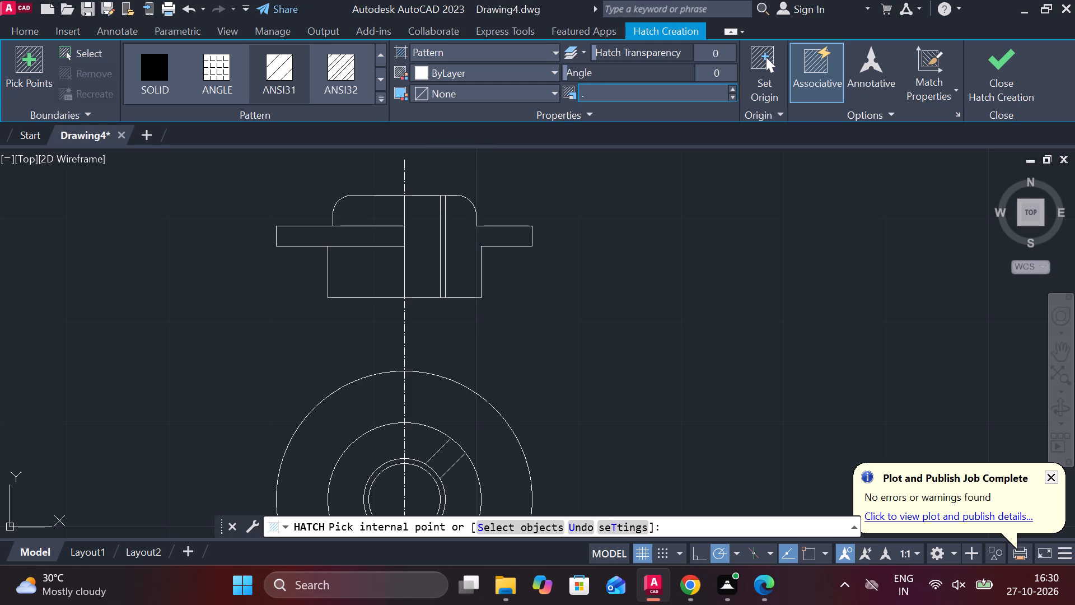
text(4)
key(space)
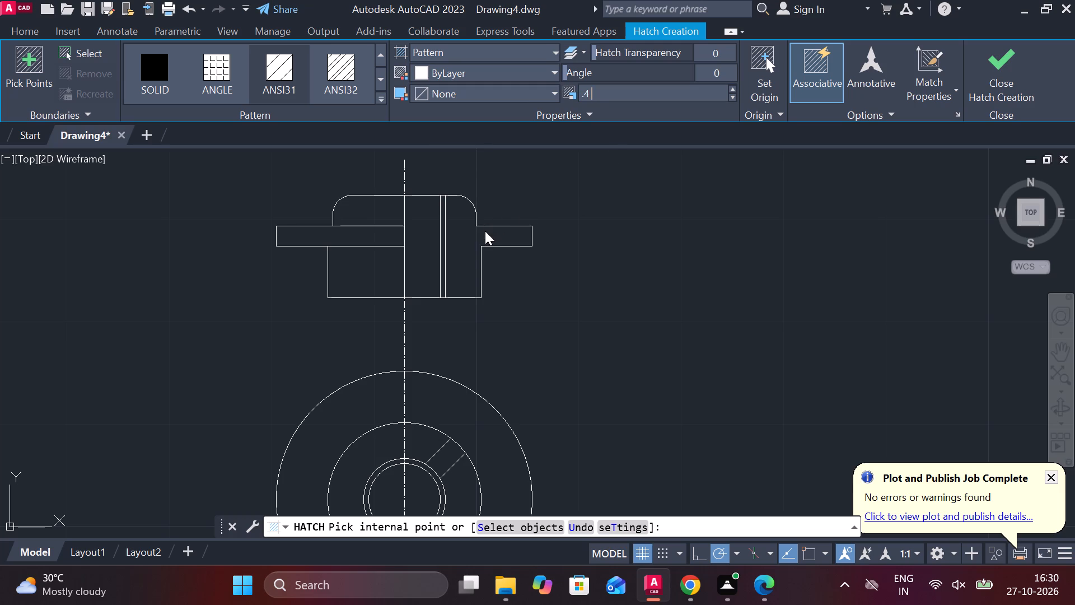
click(480, 232)
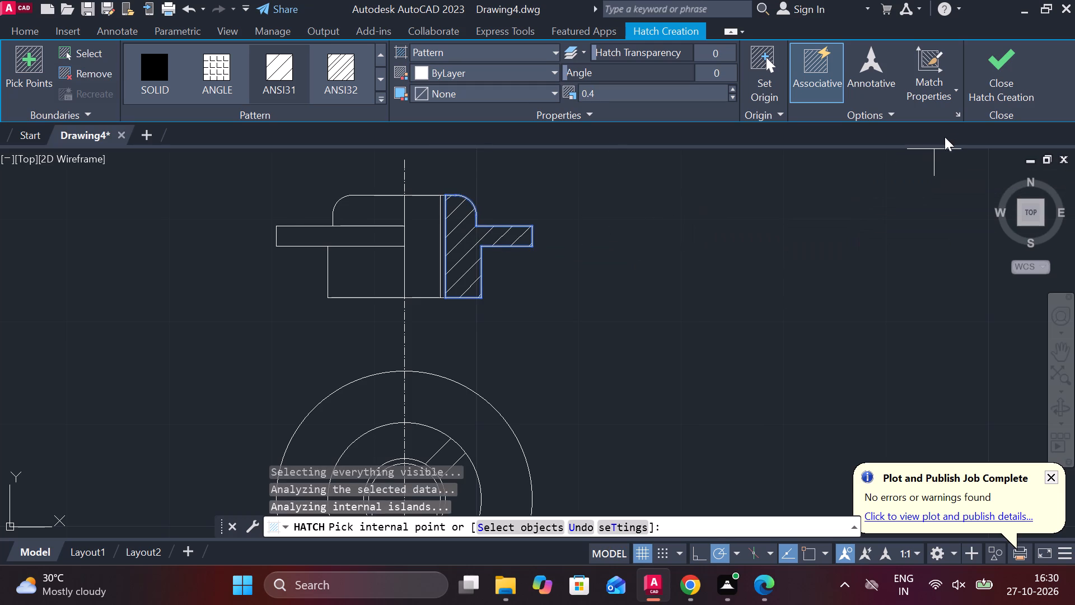
click(980, 82)
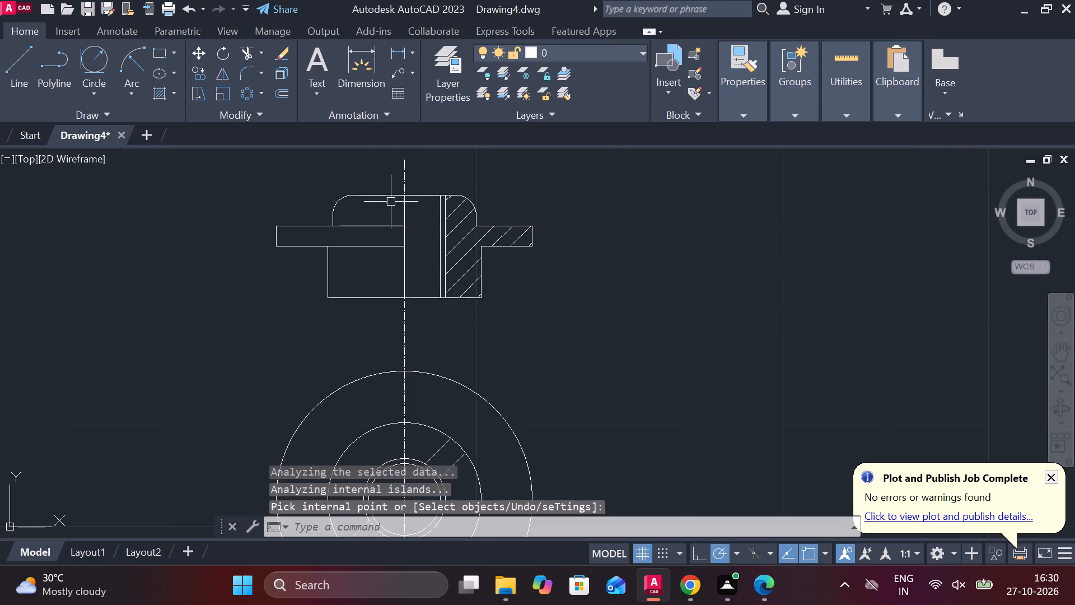
Add a linear dimension above the flanged front view for the width of its rounded upper part.
click(400, 53)
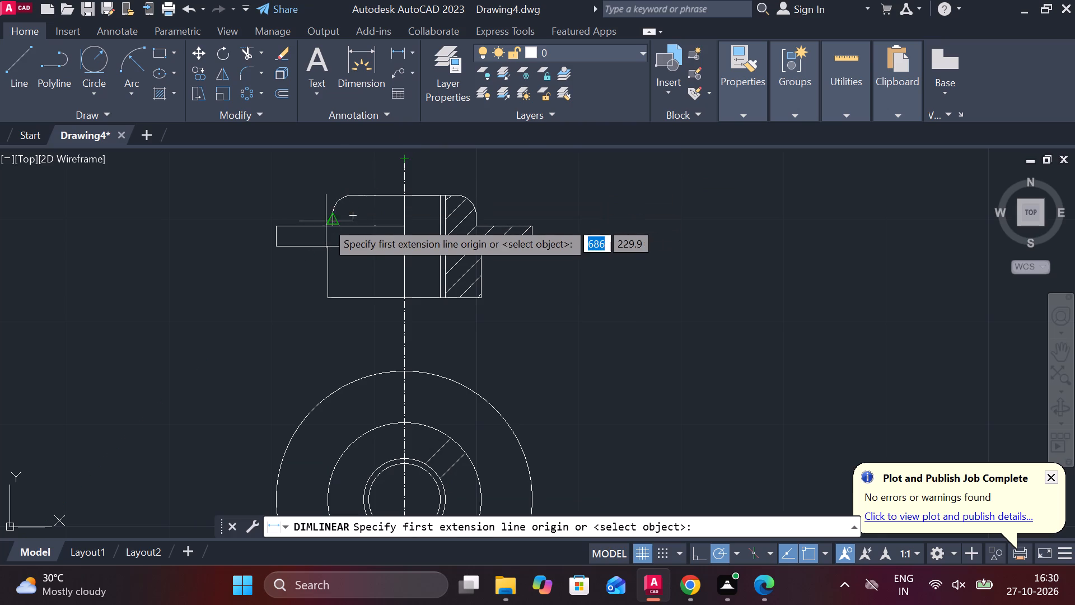
scroll(326, 220, up, 2)
click(338, 213)
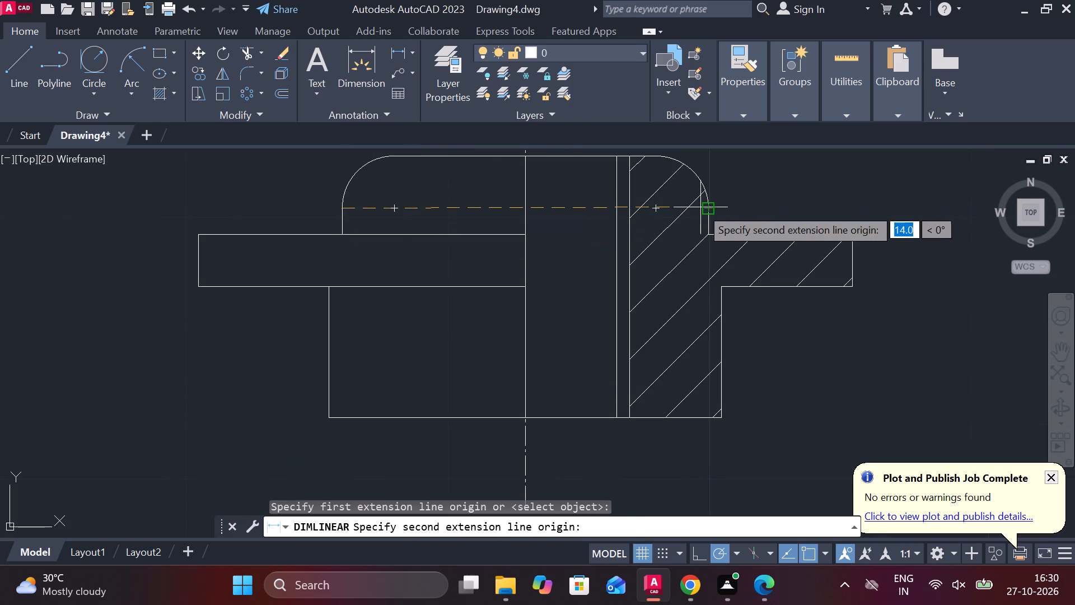
click(700, 207)
middle_drag(599, 214, 460, 440)
scroll(510, 335, down, 1)
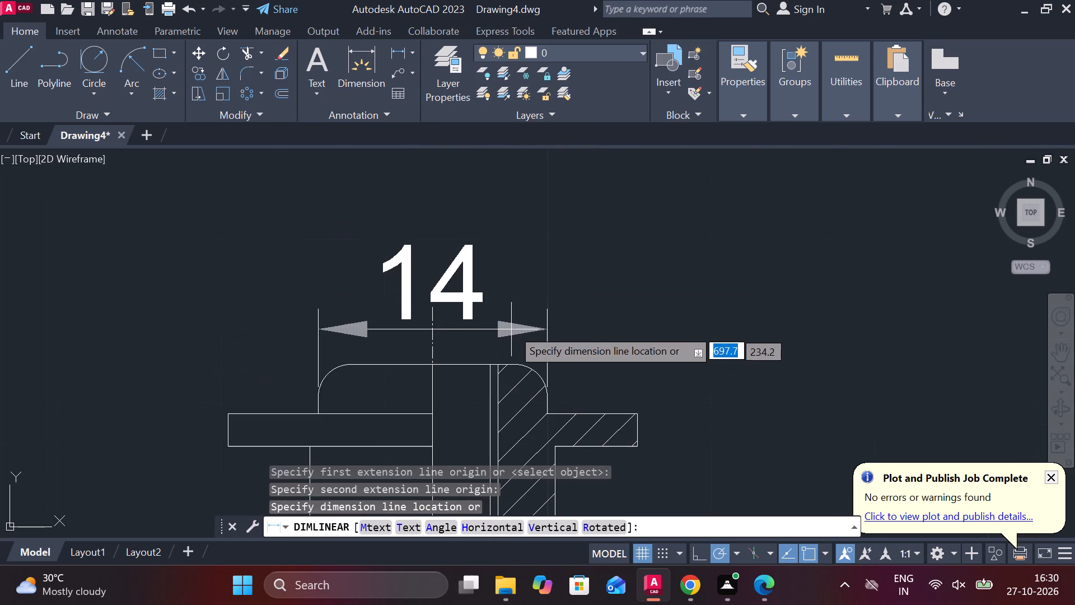
click(527, 285)
Add a diameter symbol before the 14 mm dimension text so it reads Ø14.
double_click(412, 238)
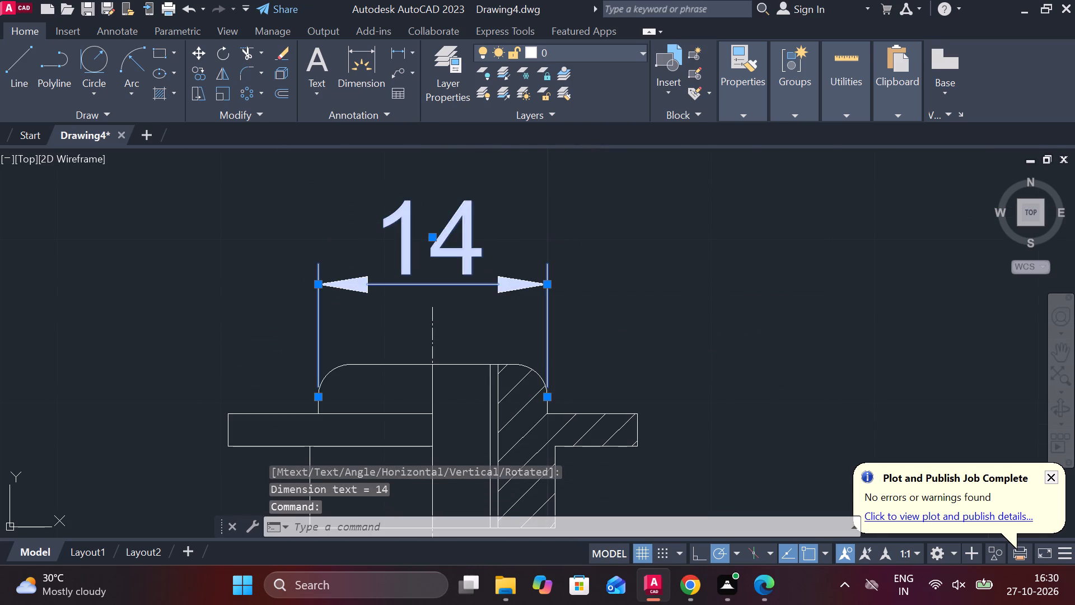
click(719, 96)
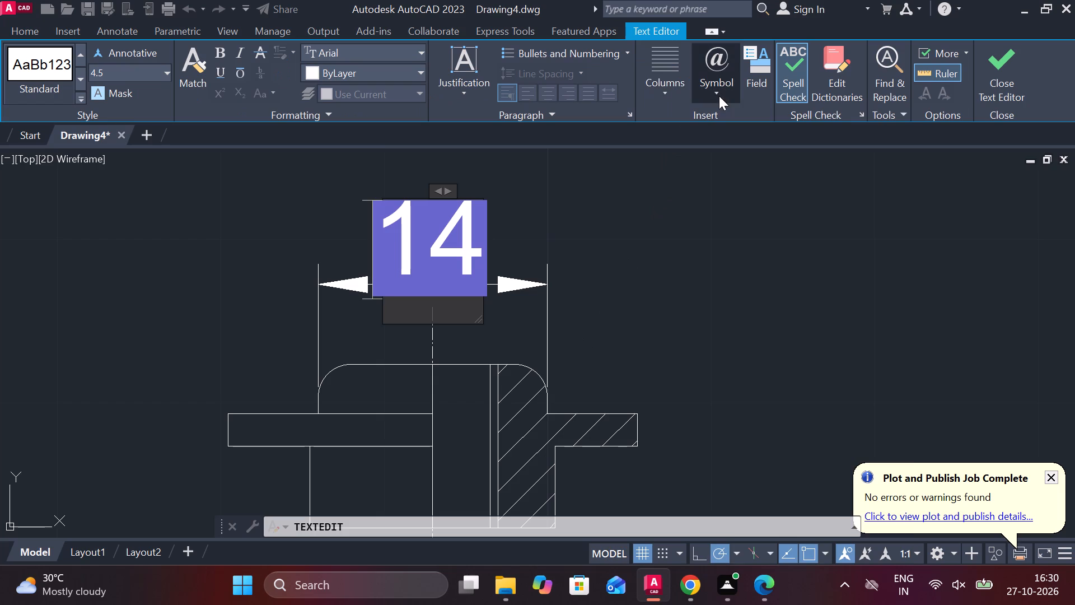
click(750, 162)
click(993, 69)
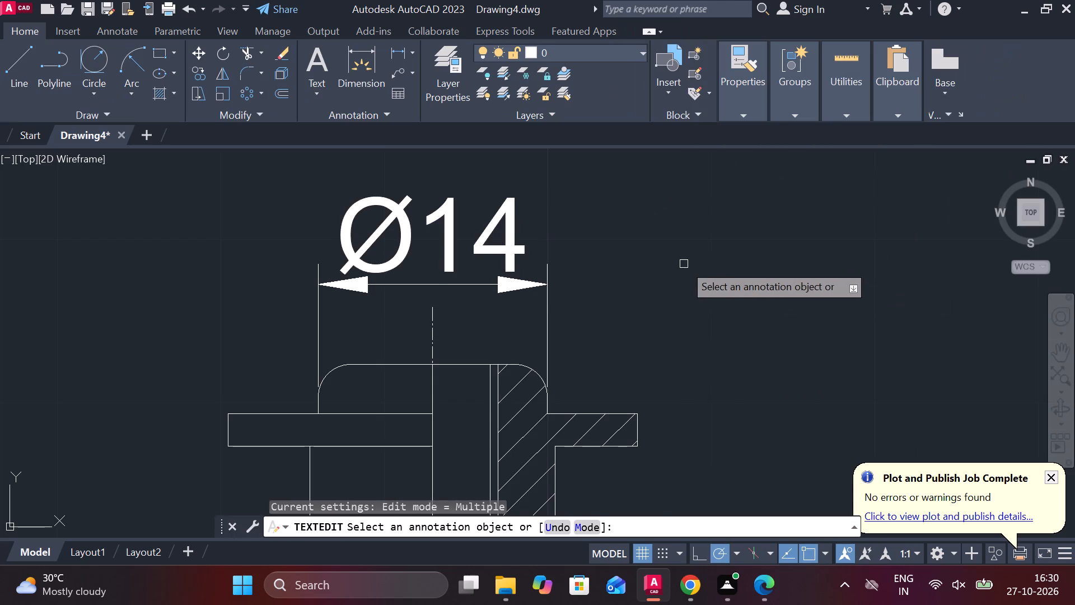
scroll(683, 263, down, 2)
middle_drag(681, 276, 651, 248)
key(Escape)
Dimension the flange's thickness vertically, outside the left end of the flange.
middle_drag(701, 264, 693, 264)
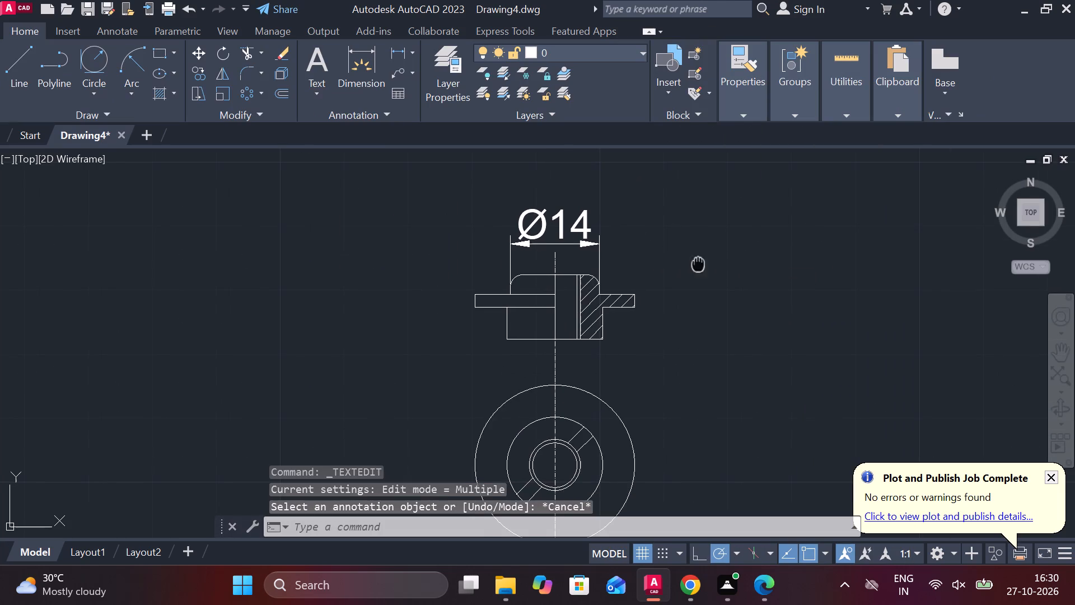
middle_drag(693, 264, 664, 261)
middle_drag(627, 352, 591, 279)
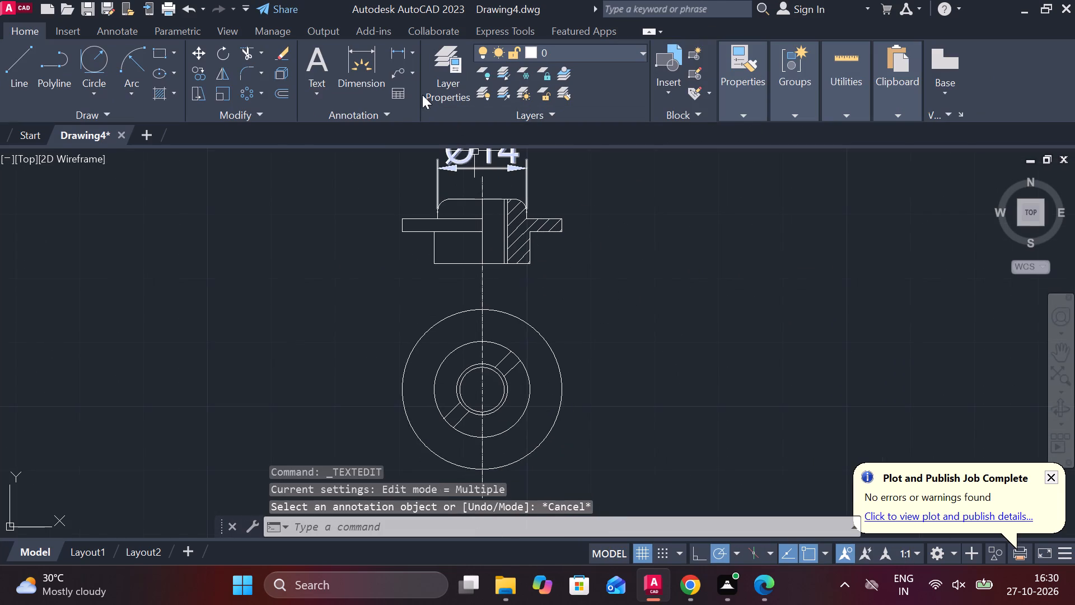
click(395, 46)
scroll(388, 185, up, 2)
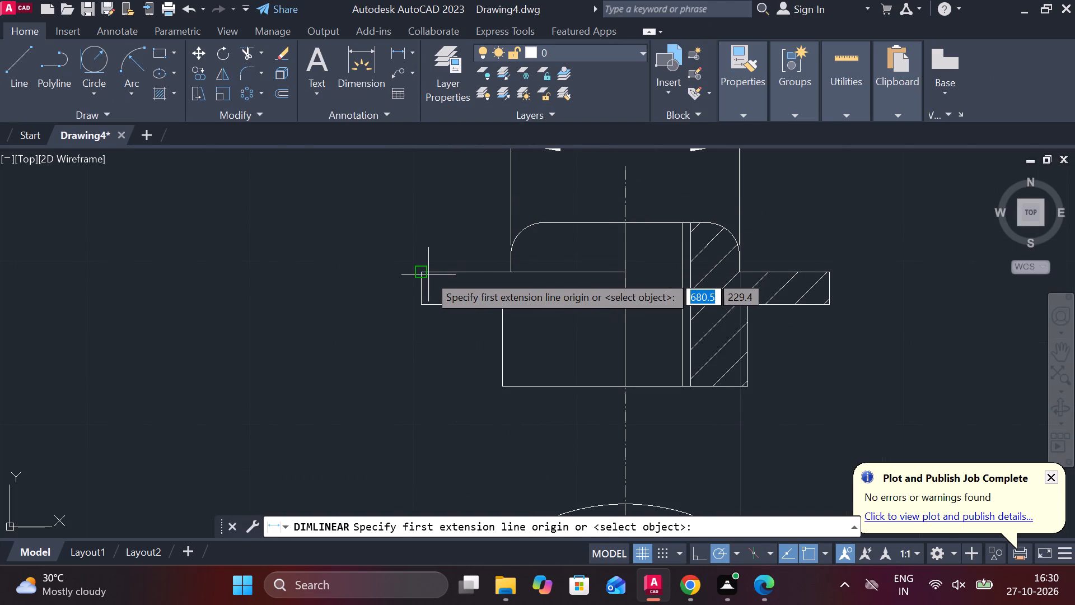
click(428, 274)
click(427, 306)
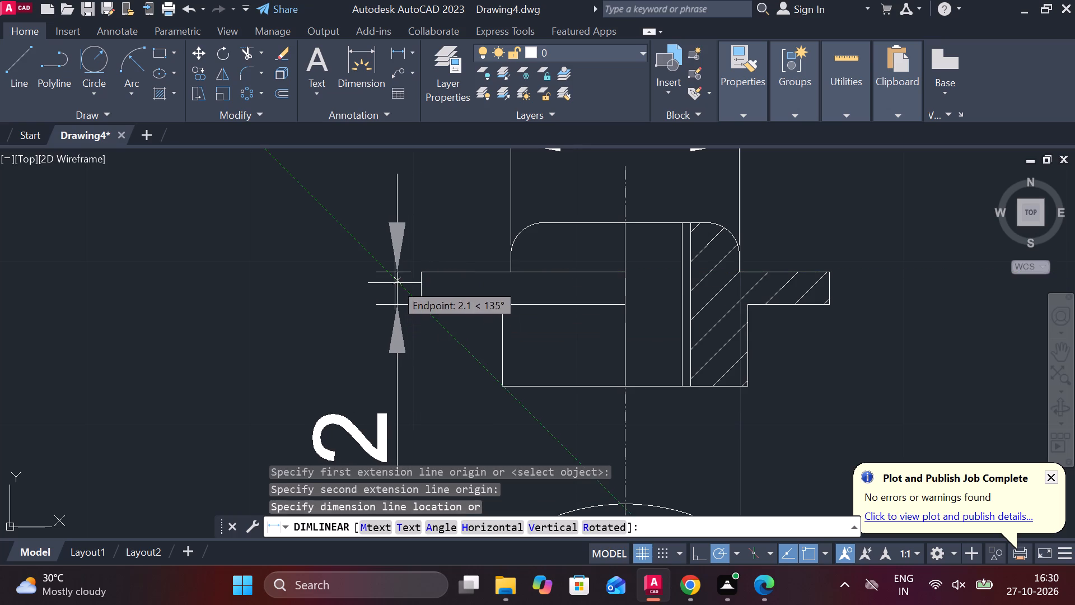
click(380, 286)
Add a vertical linear dimension for the height of the lower boss, outside the flange thickness dimension.
key(space)
click(498, 302)
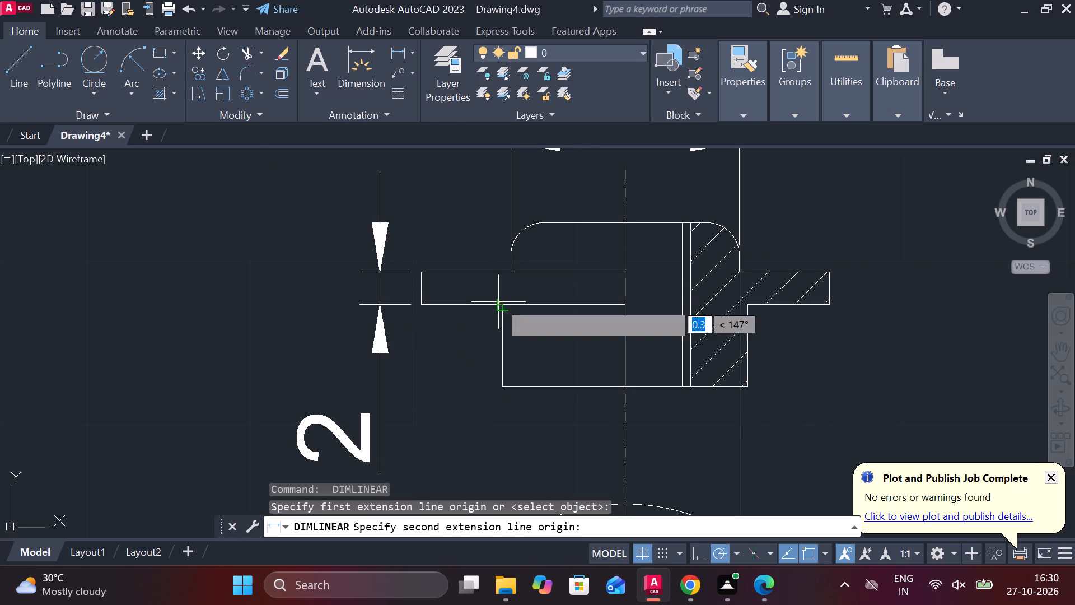
click(503, 380)
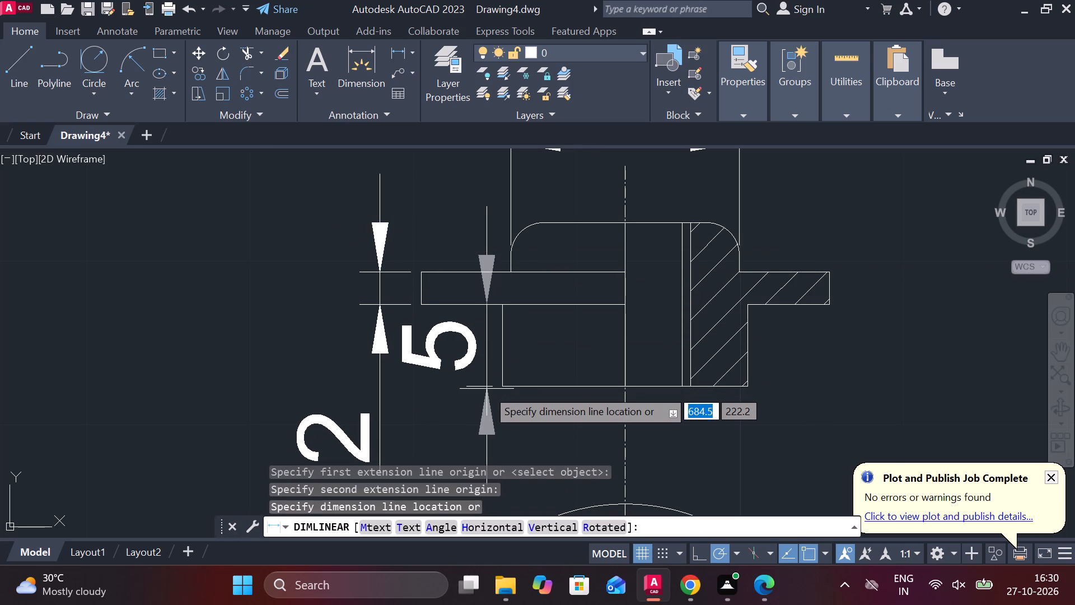
middle_drag(487, 389, 492, 318)
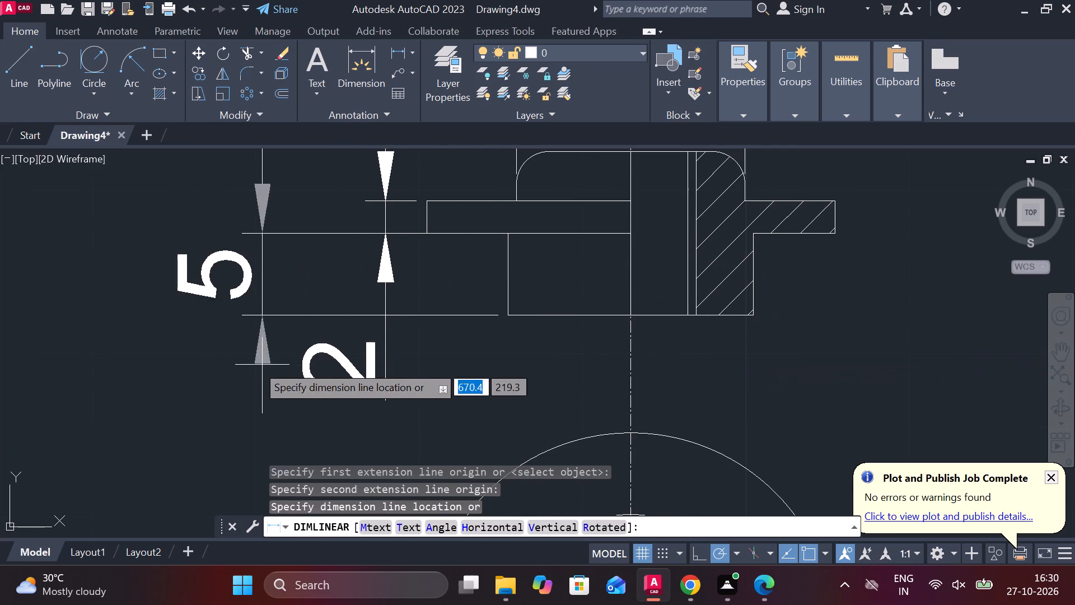
middle_drag(243, 363, 371, 350)
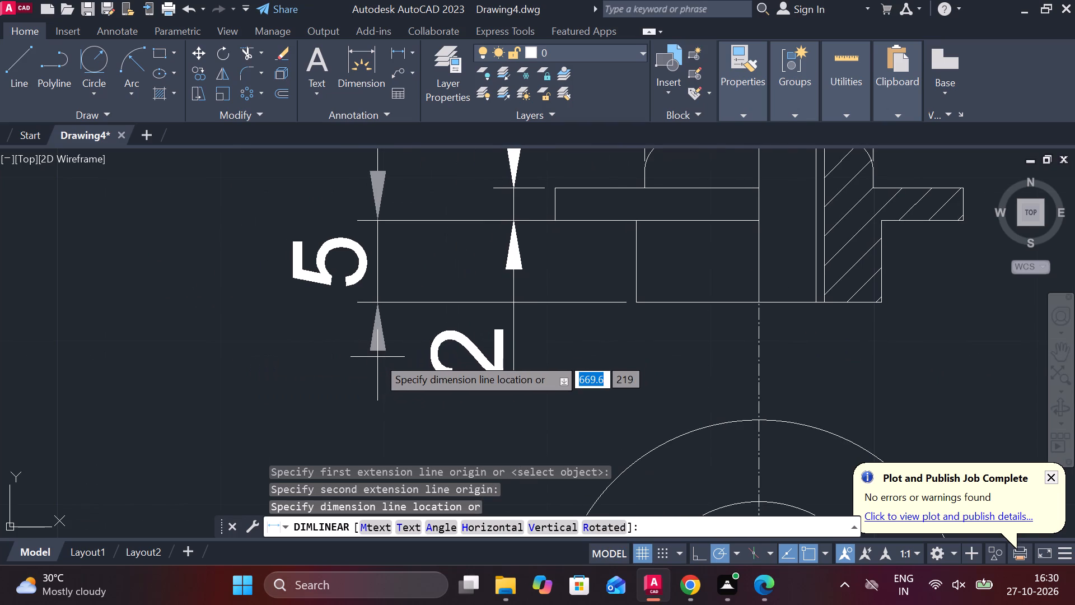
click(377, 357)
middle_drag(422, 346, 391, 405)
middle_drag(481, 379, 382, 427)
Dimension the height of the rounded upper part vertically, just outside the right end of the flange.
key(space)
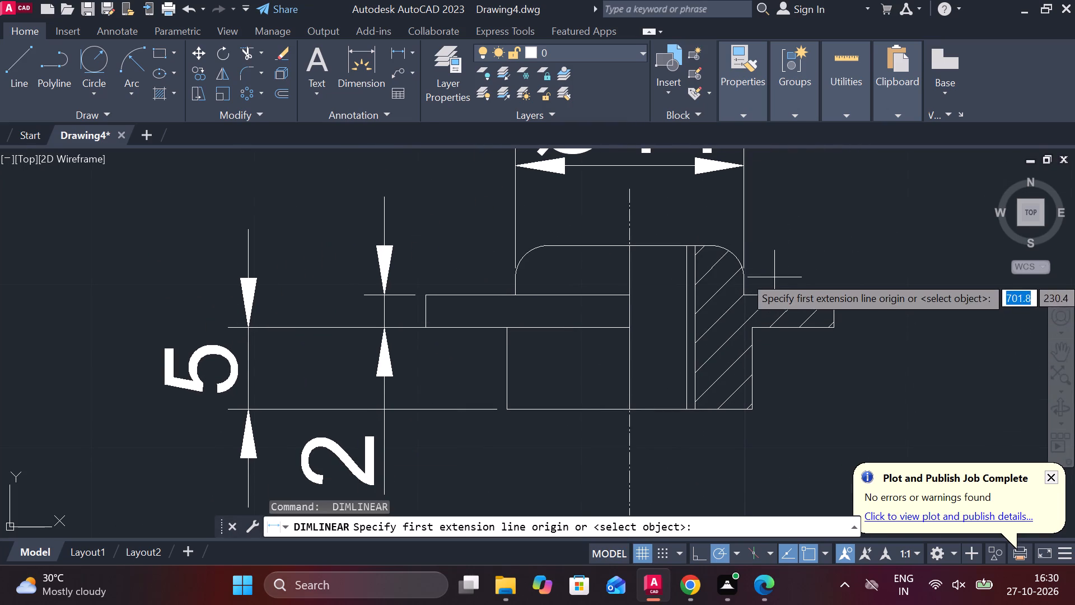
click(708, 238)
click(793, 293)
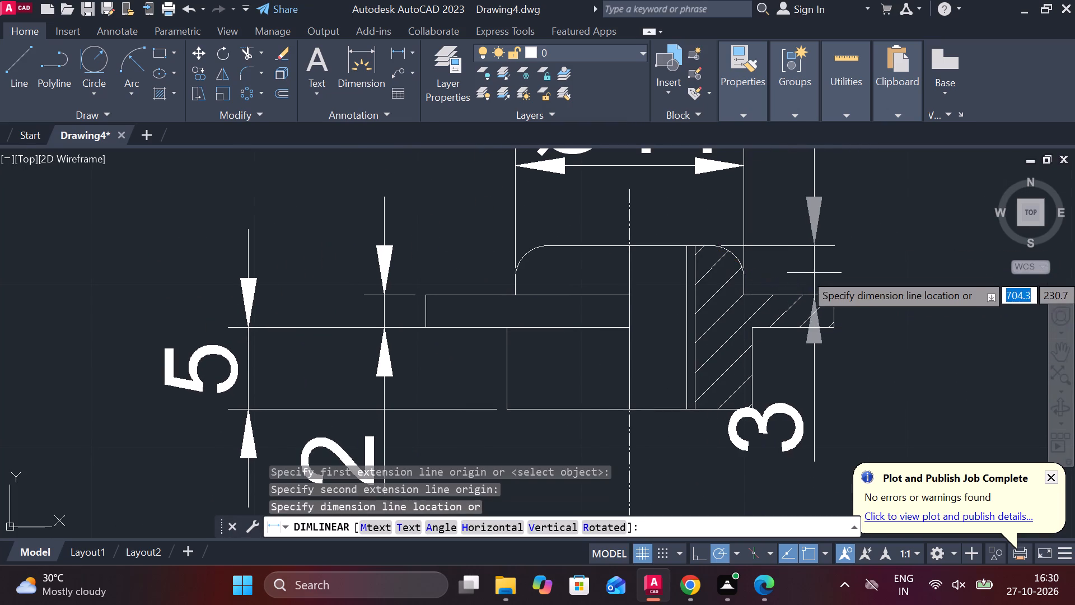
click(859, 323)
middle_drag(845, 322, 771, 332)
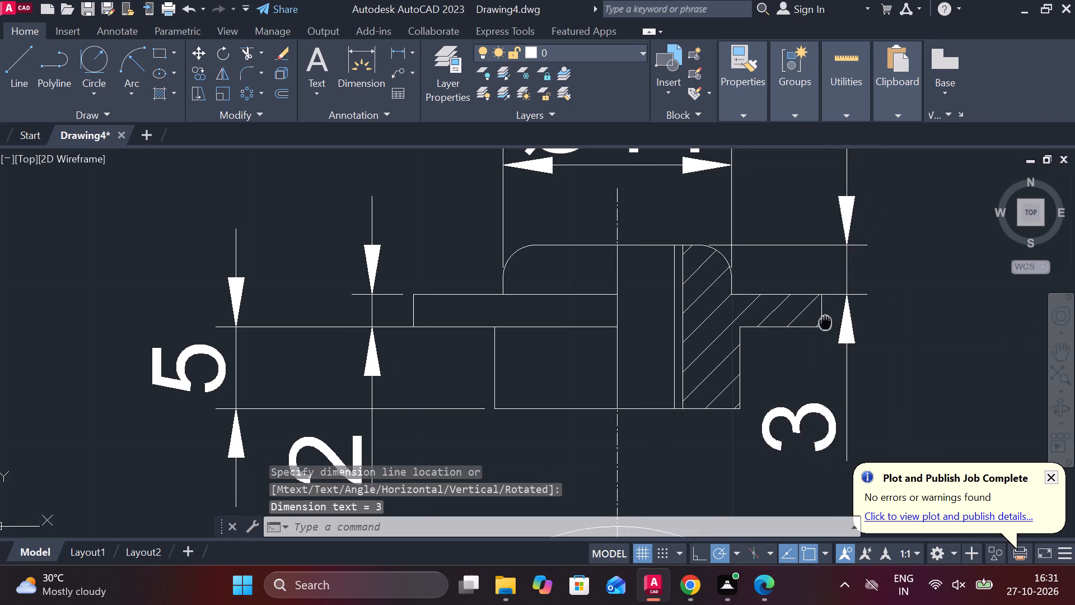
middle_drag(771, 332, 641, 370)
Move the 3 mm dimension's text above its upper arrowhead, beside the Ø14 text.
click(657, 393)
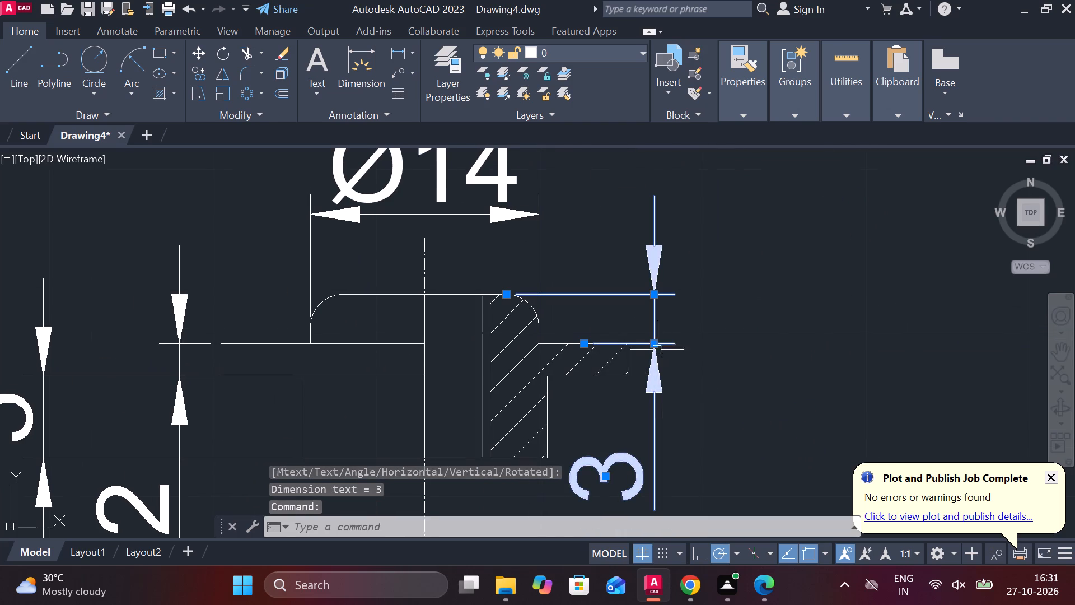
click(605, 473)
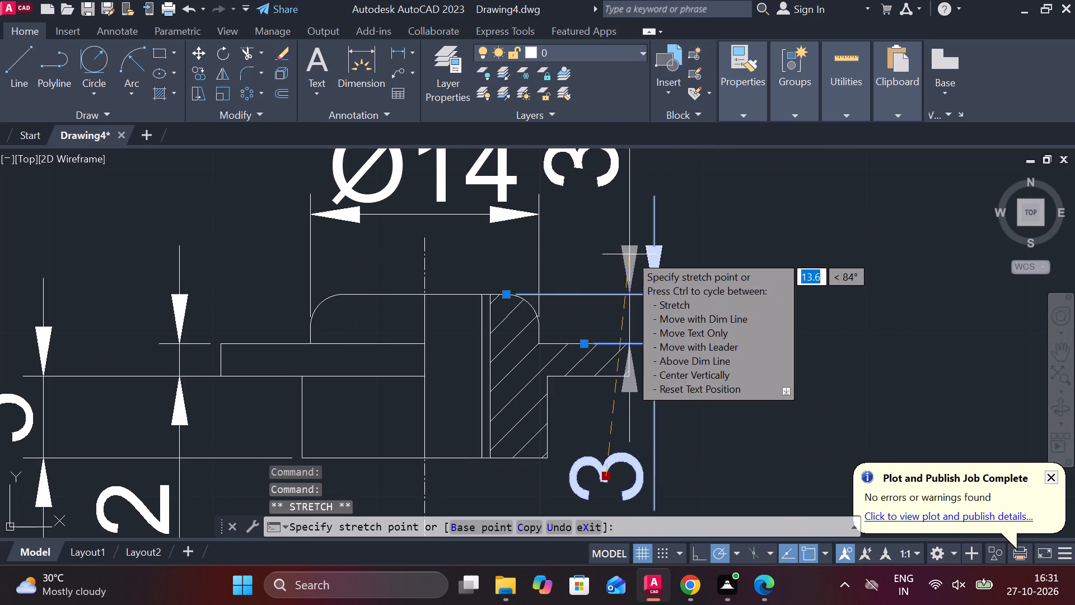
click(636, 254)
key(grave)
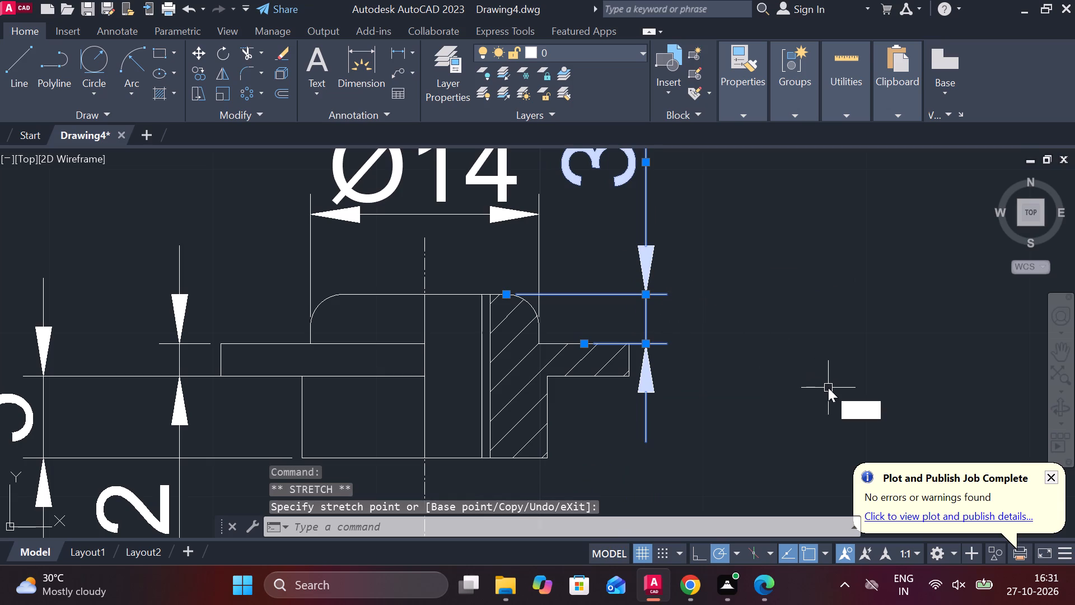
key(Escape)
scroll(729, 386, down, 2)
middle_drag(536, 397, 502, 320)
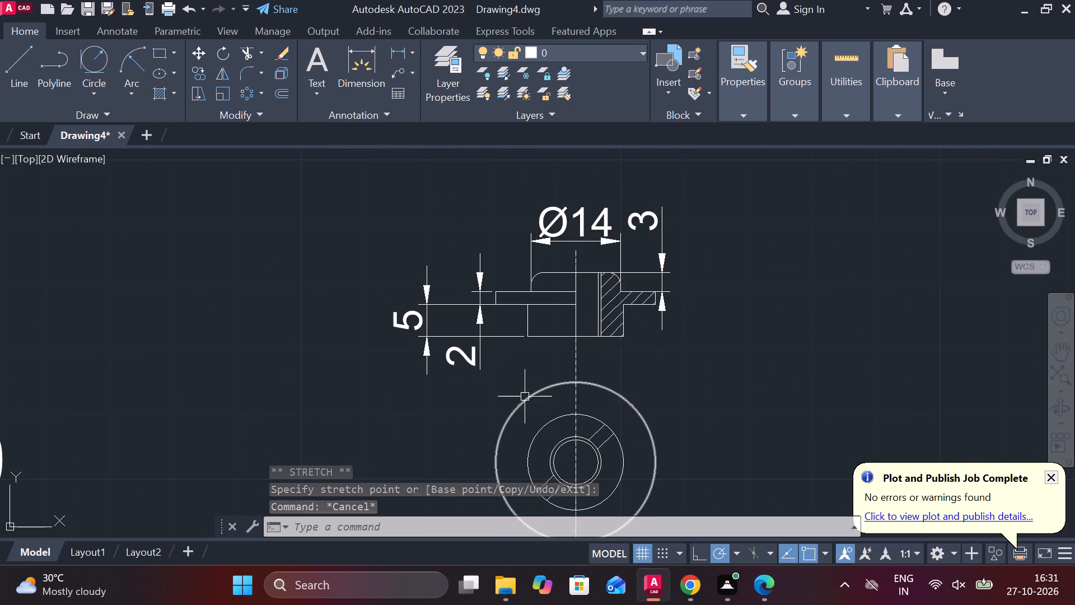
Move only the text of the 2 mm flange thickness dimension up beside its dimension line, level with the flange.
click(462, 355)
scroll(462, 350, up, 2)
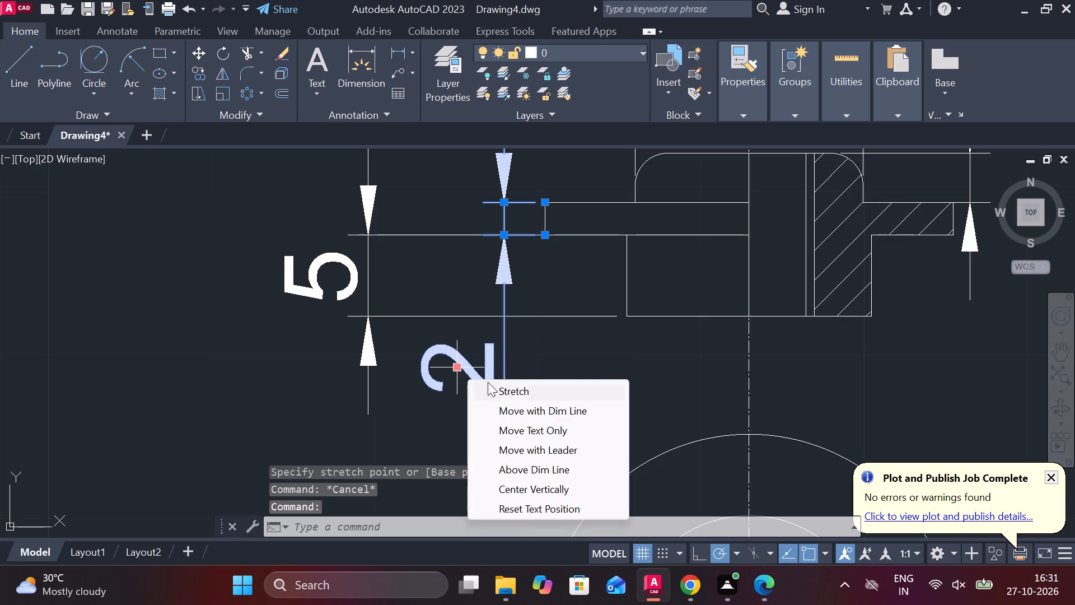
click(557, 423)
scroll(485, 219, up, 1)
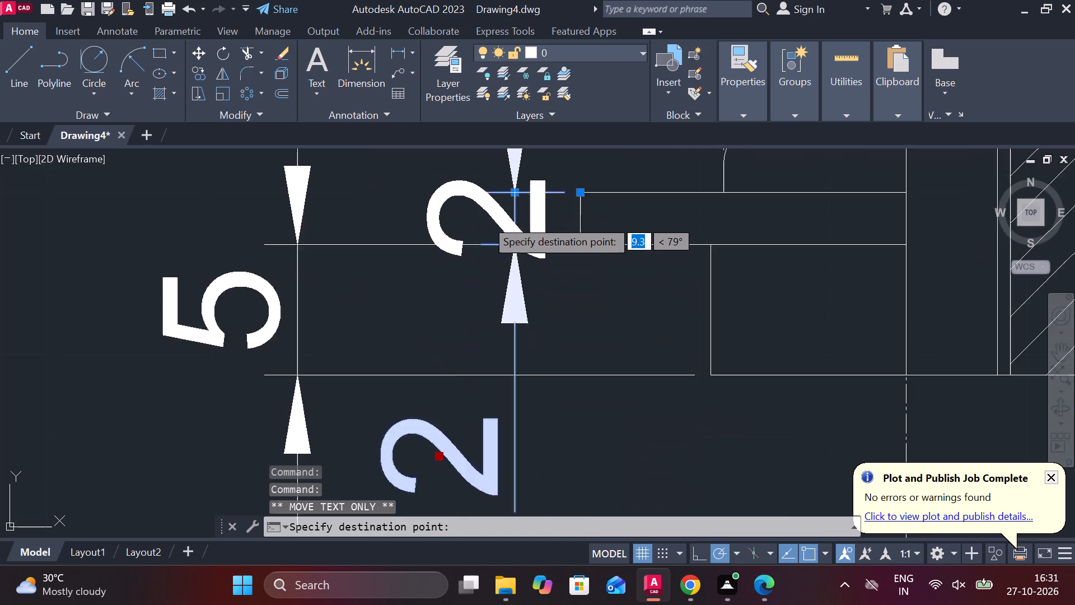
scroll(485, 219, up, 1)
click(371, 210)
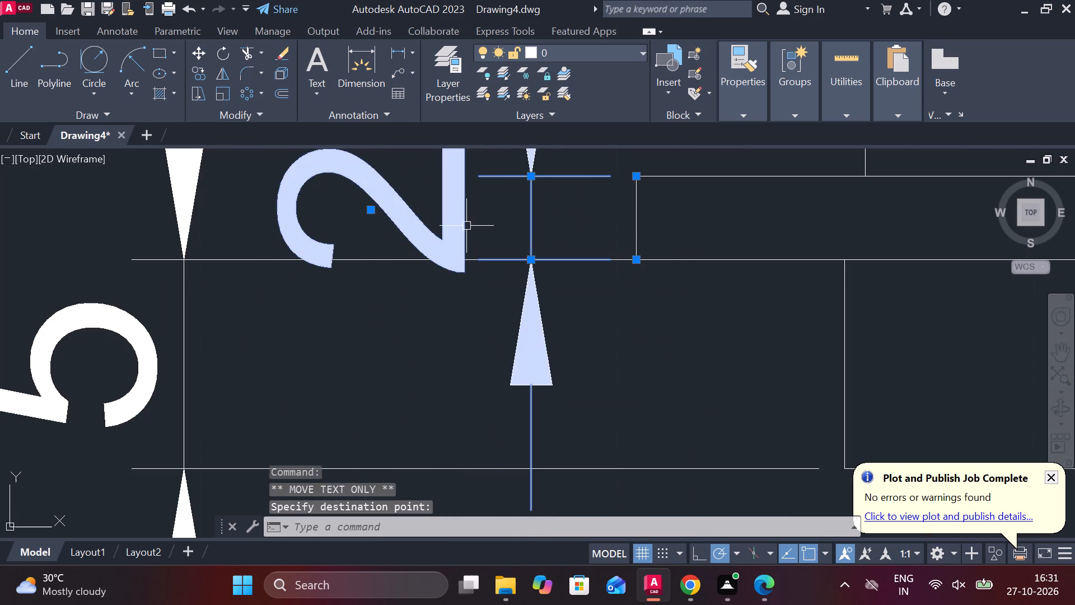
scroll(476, 231, down, 1)
key(Escape)
scroll(516, 261, down, 2)
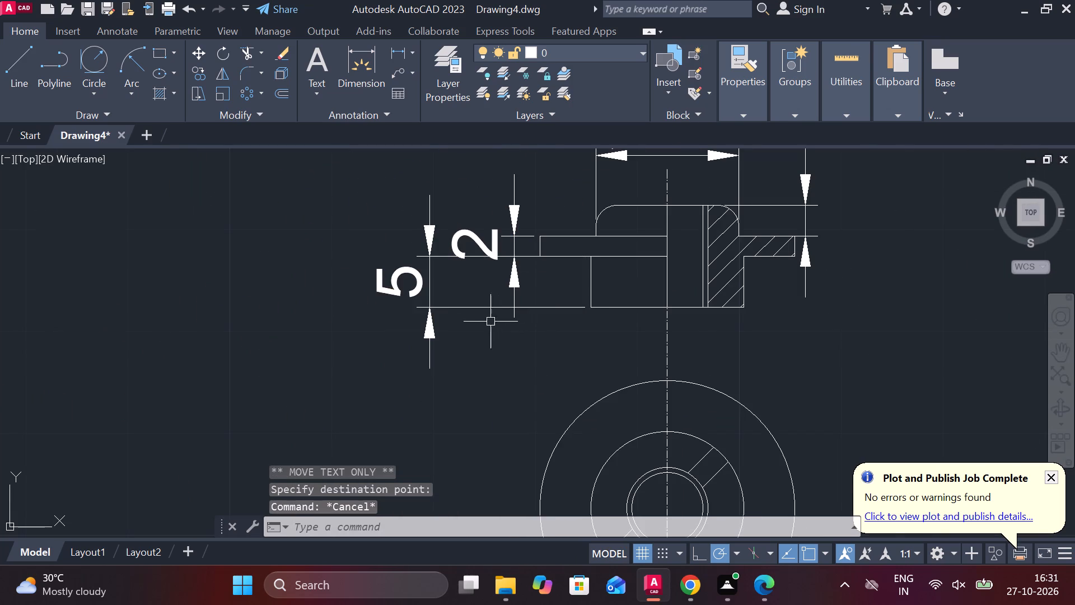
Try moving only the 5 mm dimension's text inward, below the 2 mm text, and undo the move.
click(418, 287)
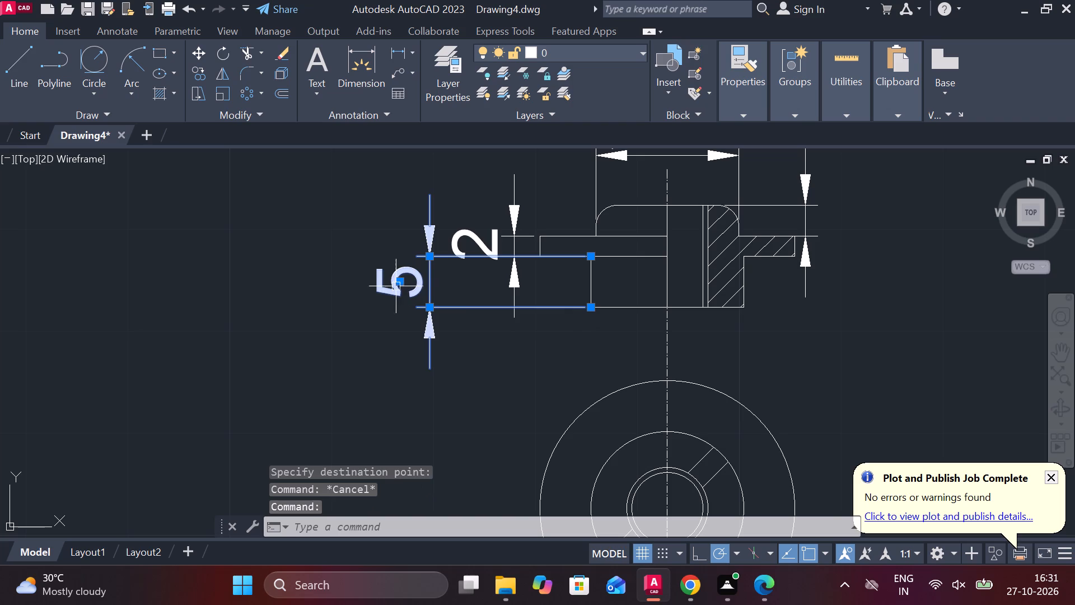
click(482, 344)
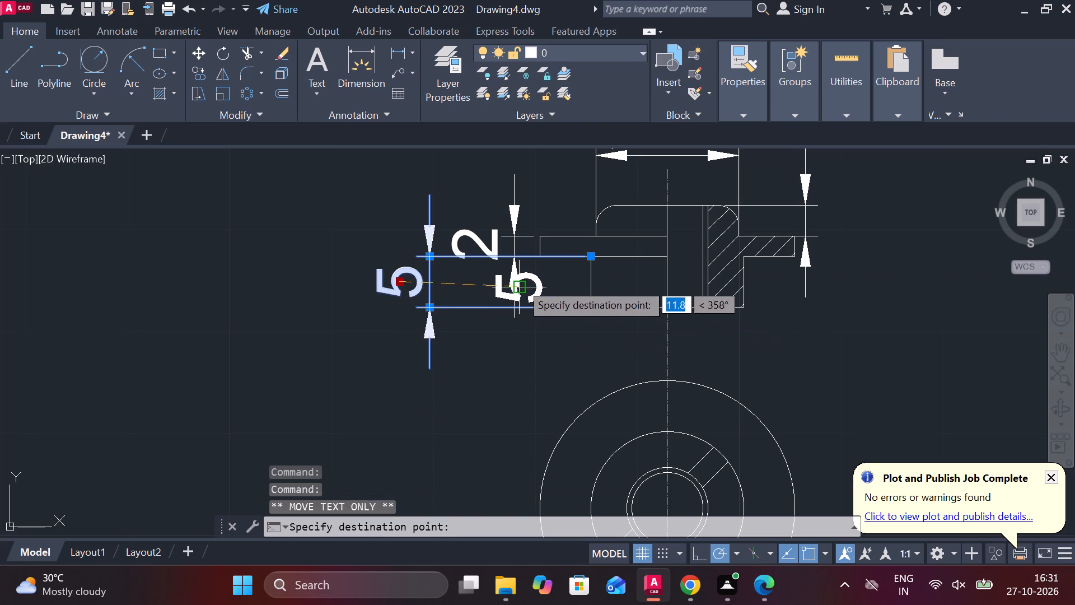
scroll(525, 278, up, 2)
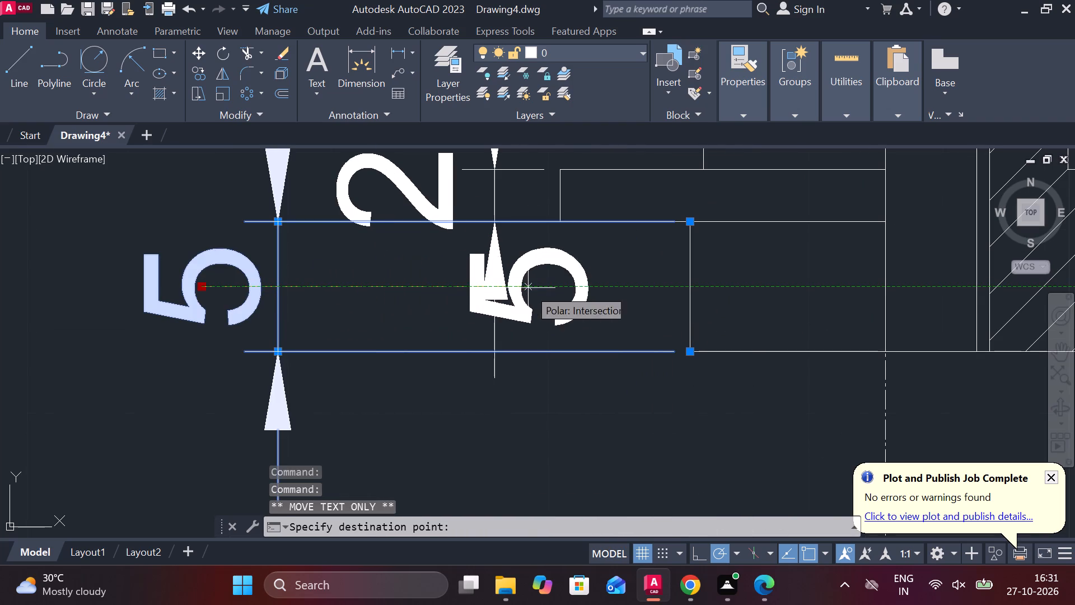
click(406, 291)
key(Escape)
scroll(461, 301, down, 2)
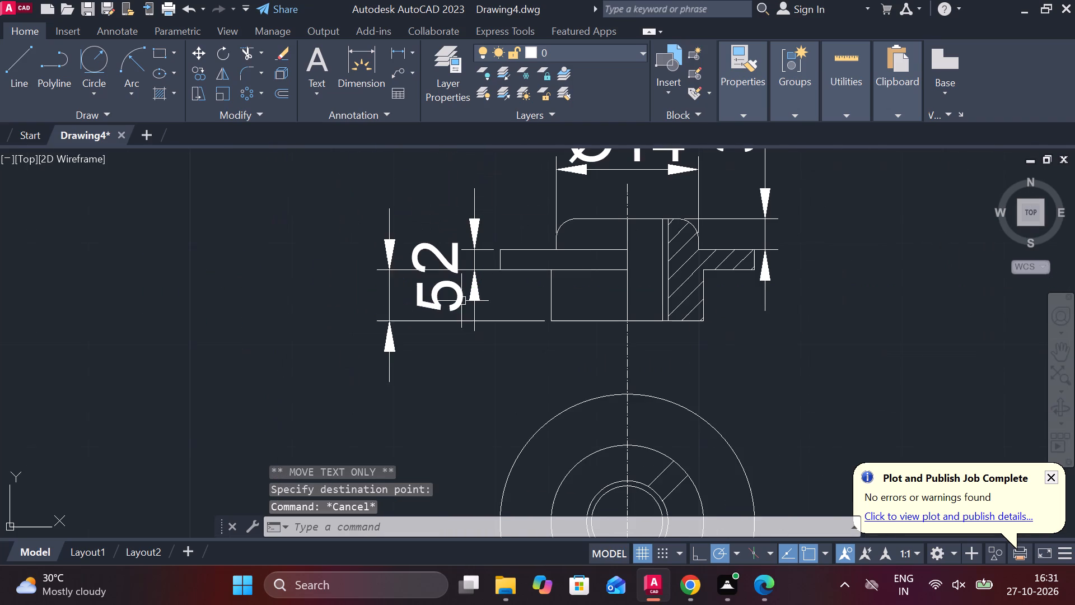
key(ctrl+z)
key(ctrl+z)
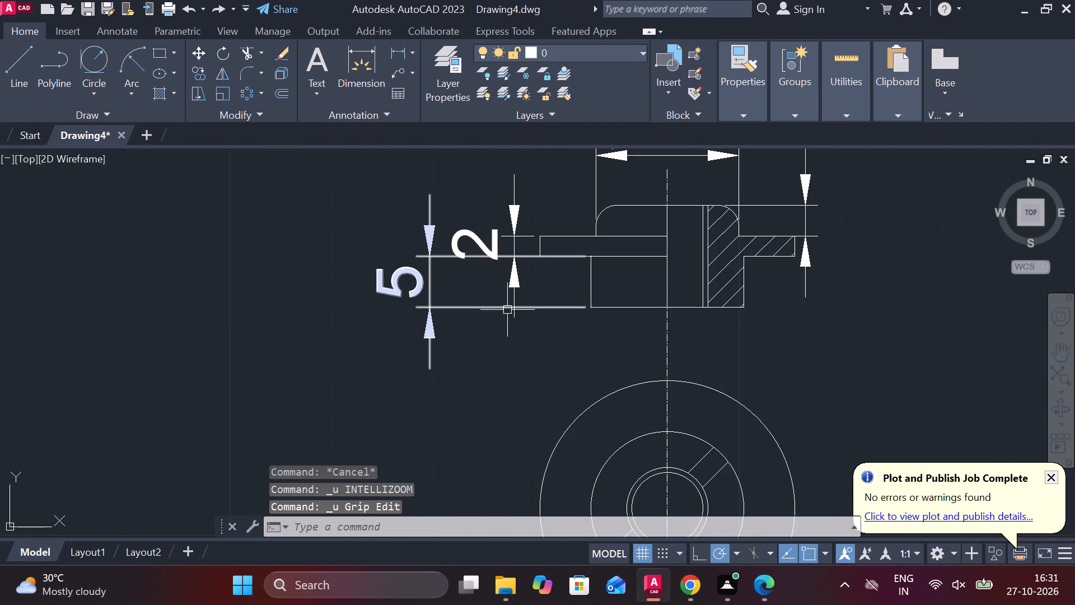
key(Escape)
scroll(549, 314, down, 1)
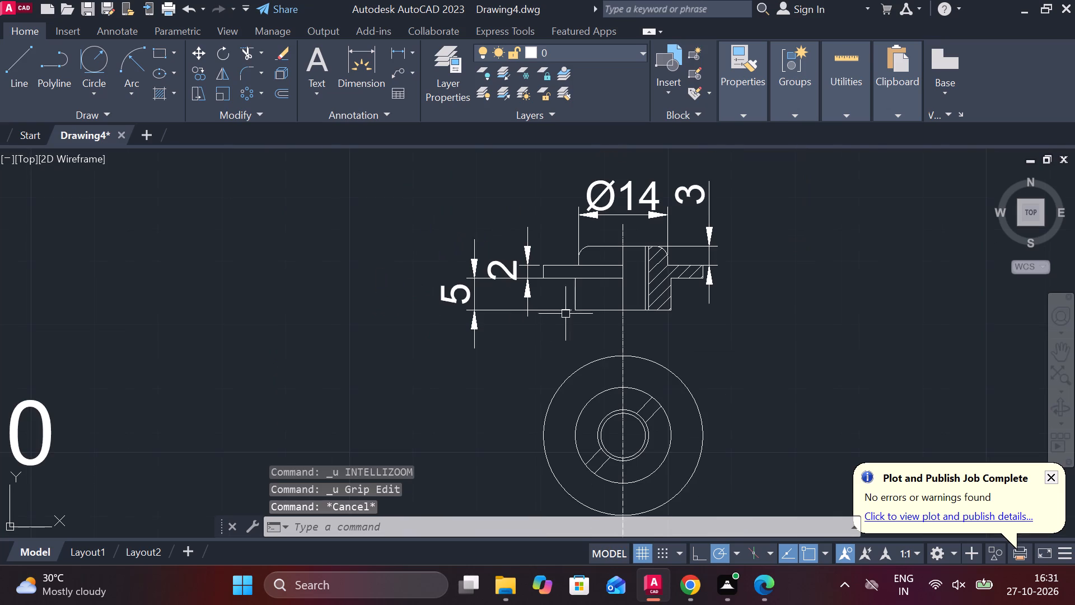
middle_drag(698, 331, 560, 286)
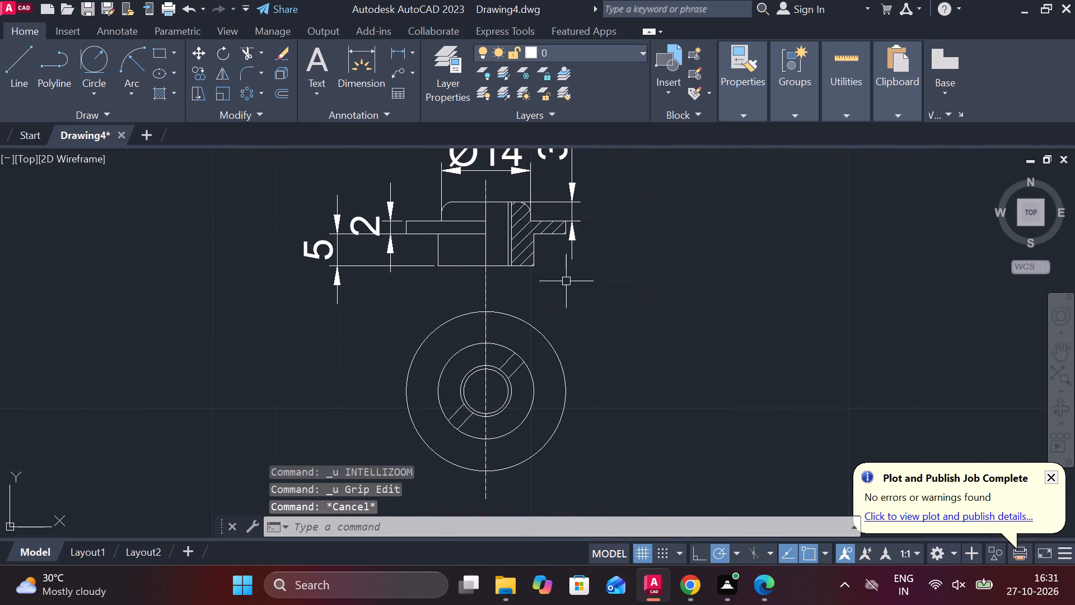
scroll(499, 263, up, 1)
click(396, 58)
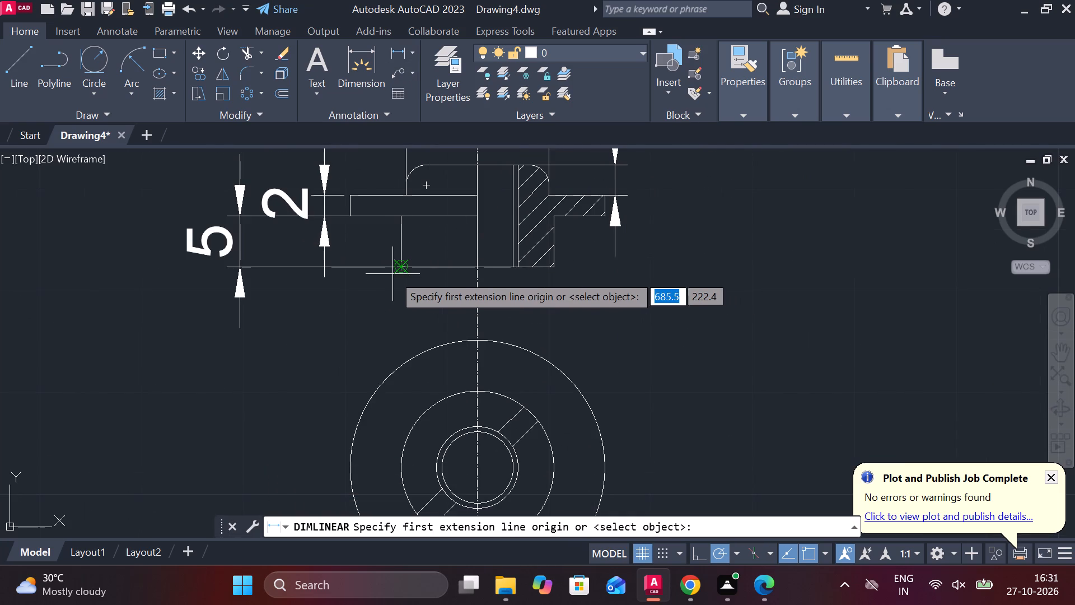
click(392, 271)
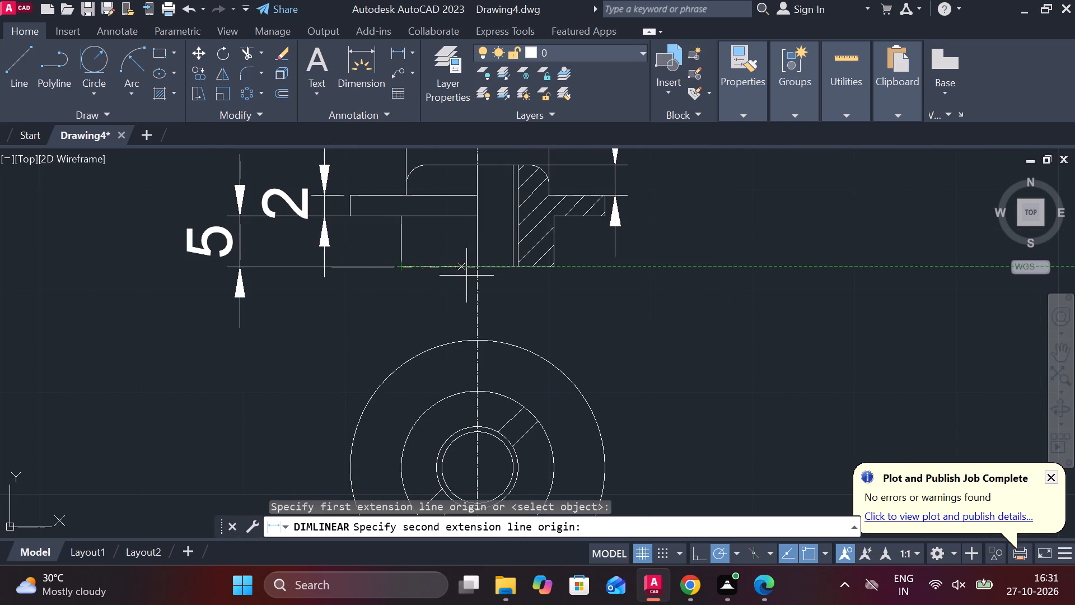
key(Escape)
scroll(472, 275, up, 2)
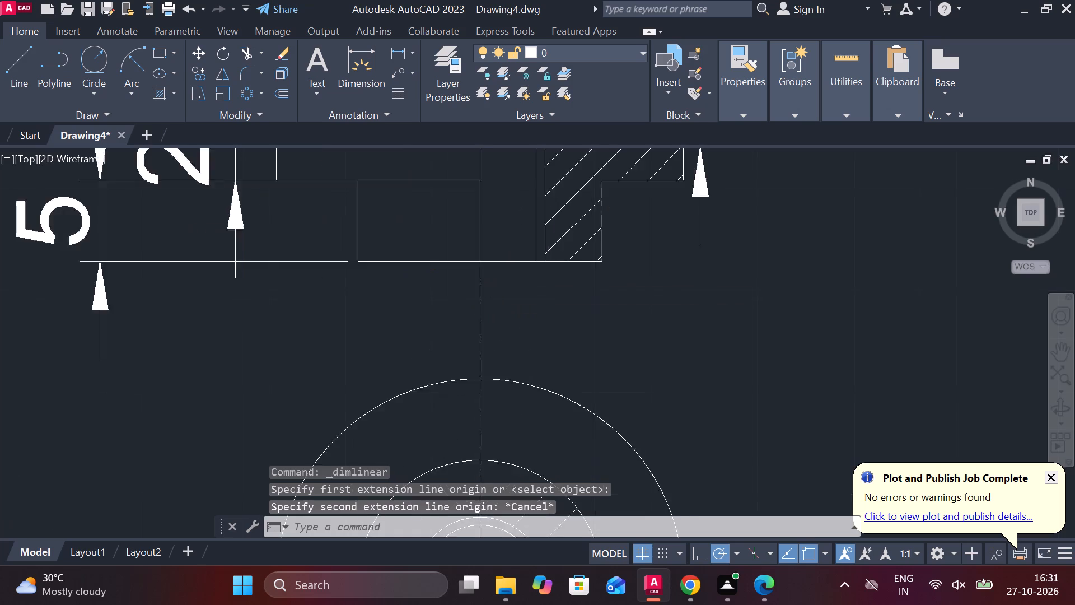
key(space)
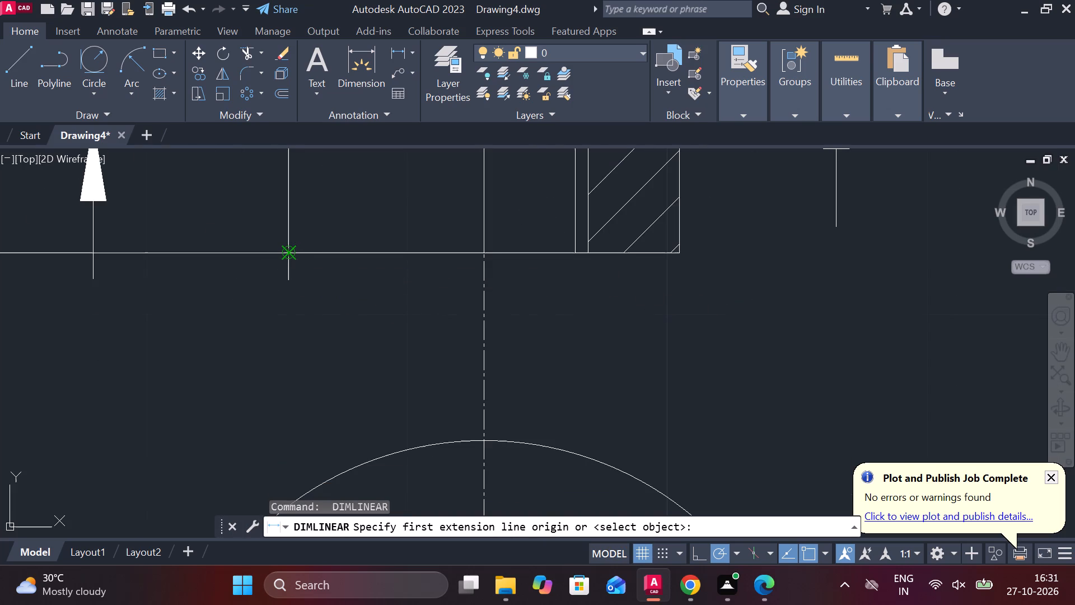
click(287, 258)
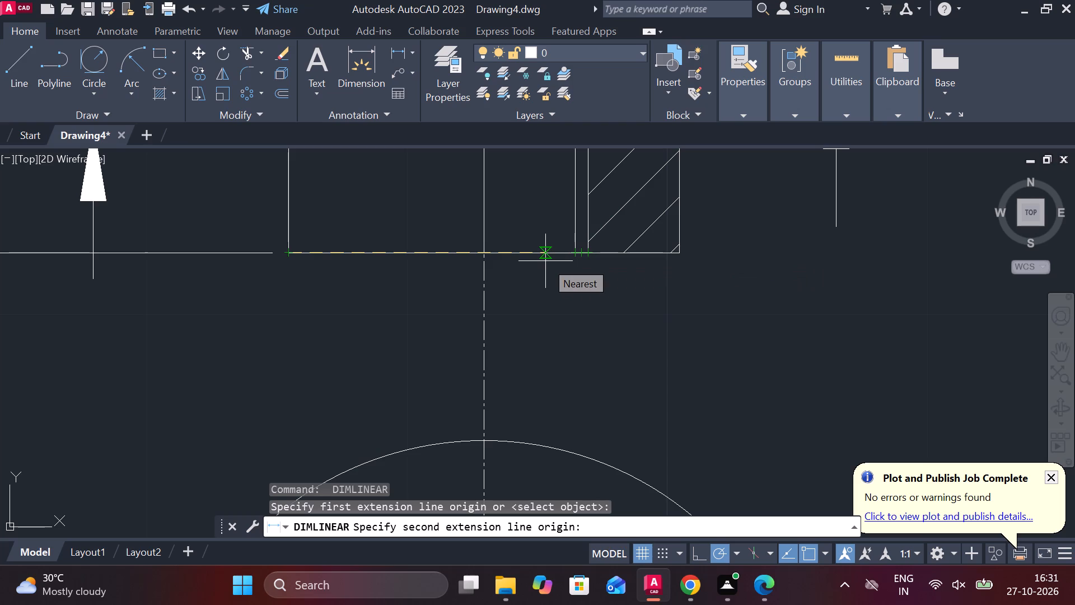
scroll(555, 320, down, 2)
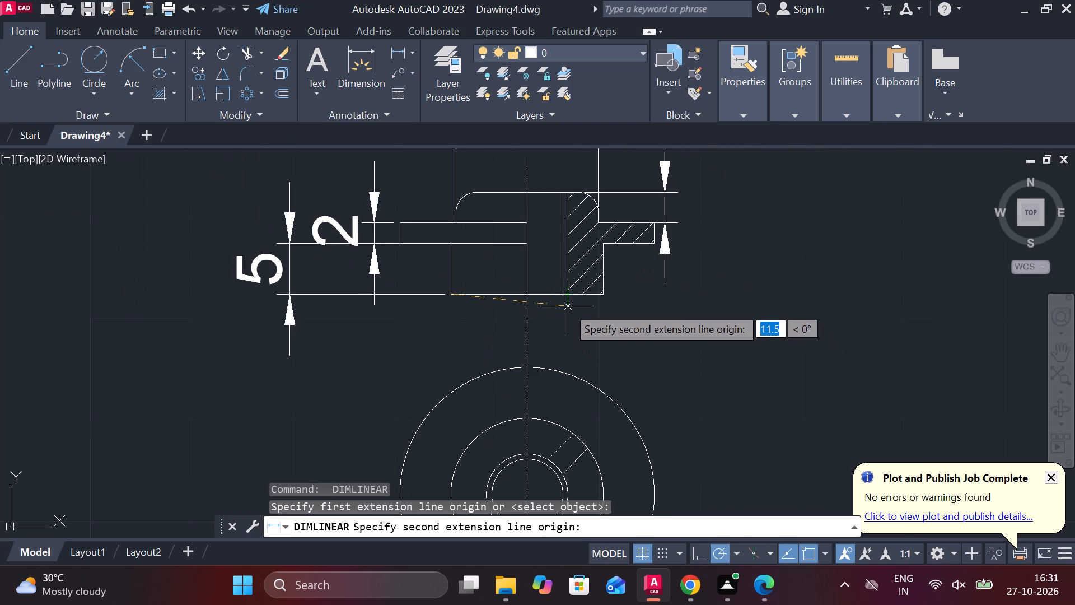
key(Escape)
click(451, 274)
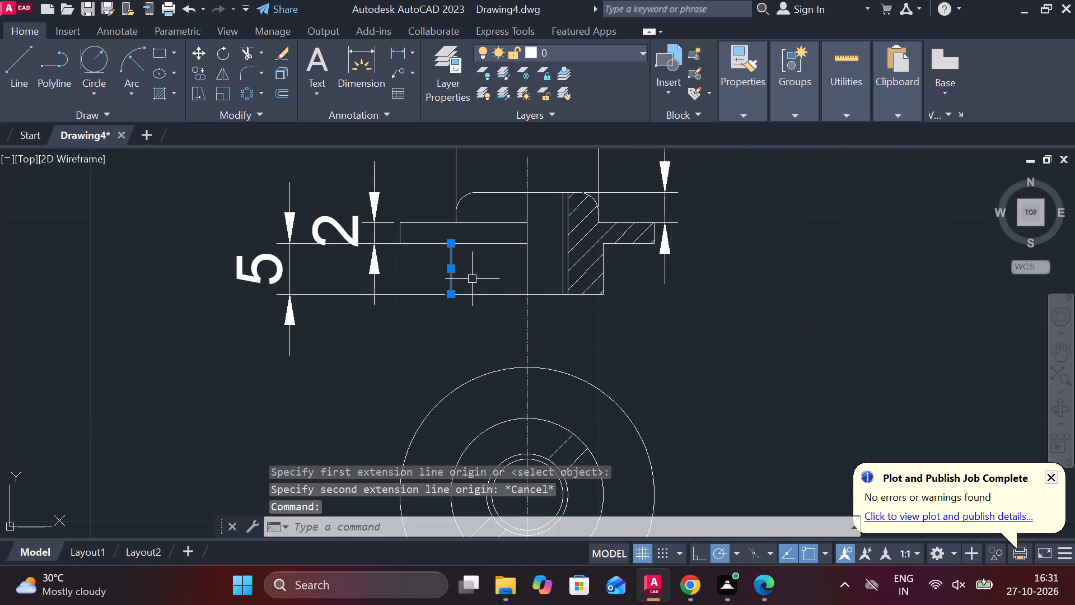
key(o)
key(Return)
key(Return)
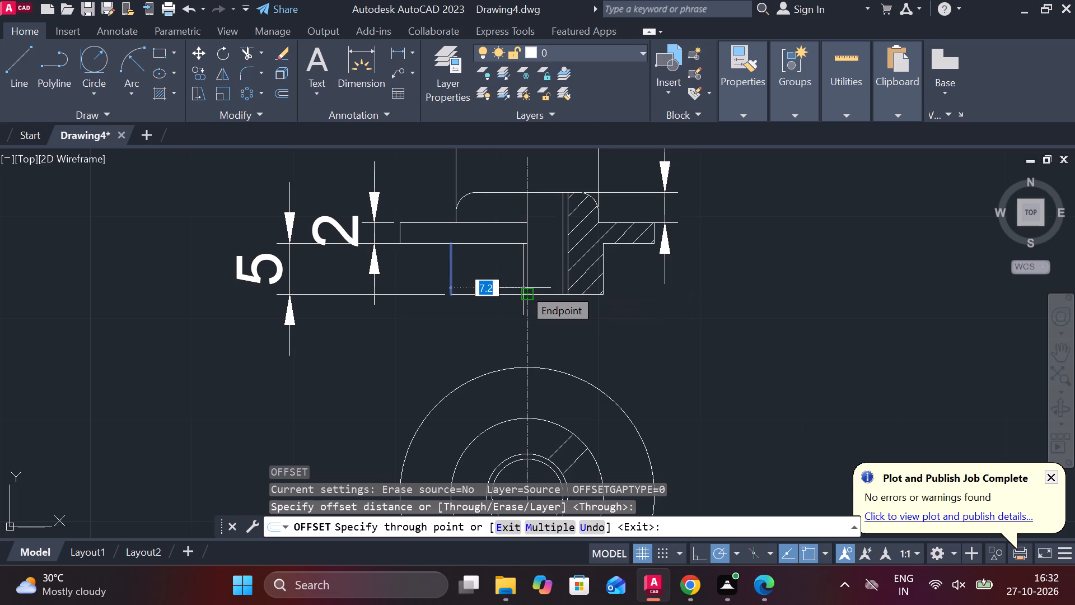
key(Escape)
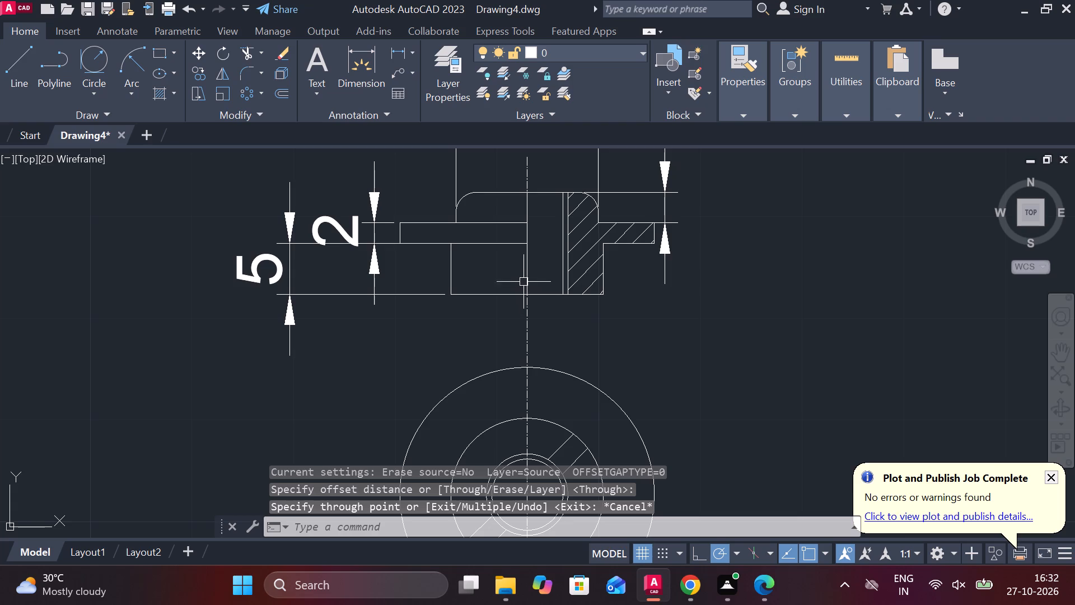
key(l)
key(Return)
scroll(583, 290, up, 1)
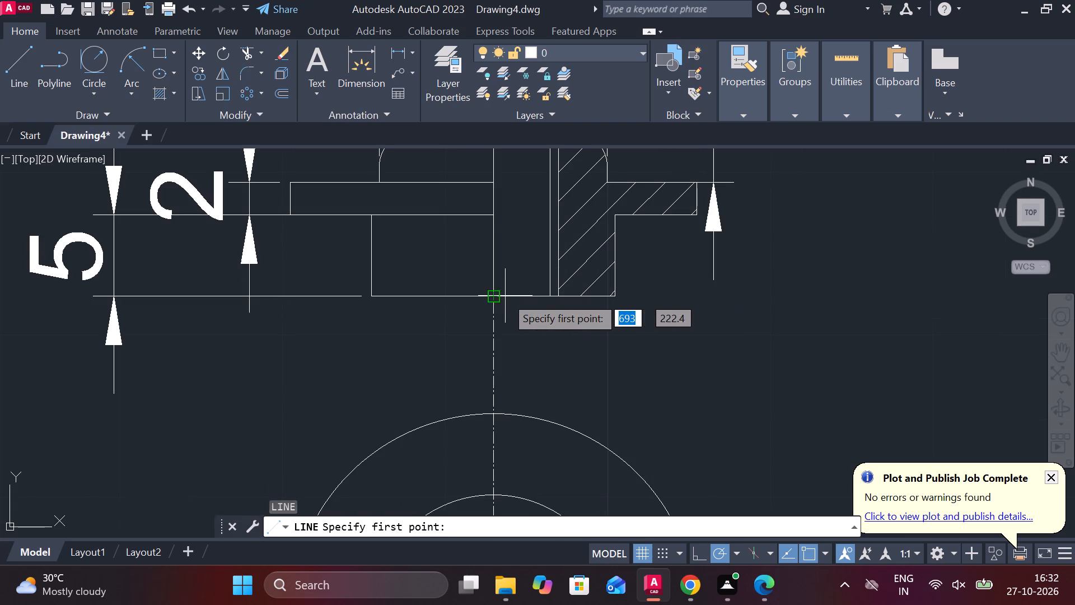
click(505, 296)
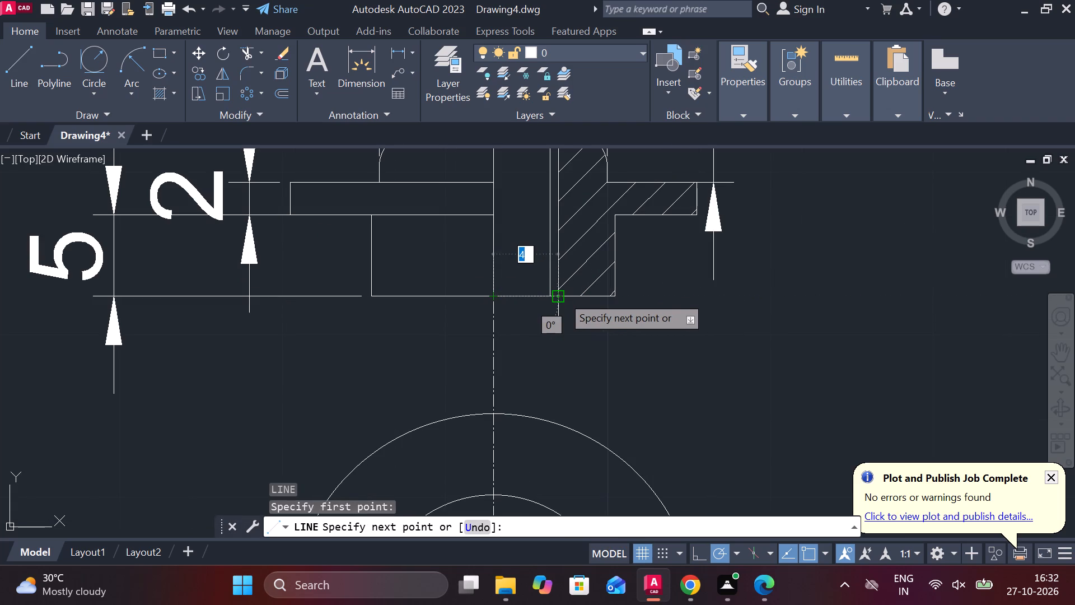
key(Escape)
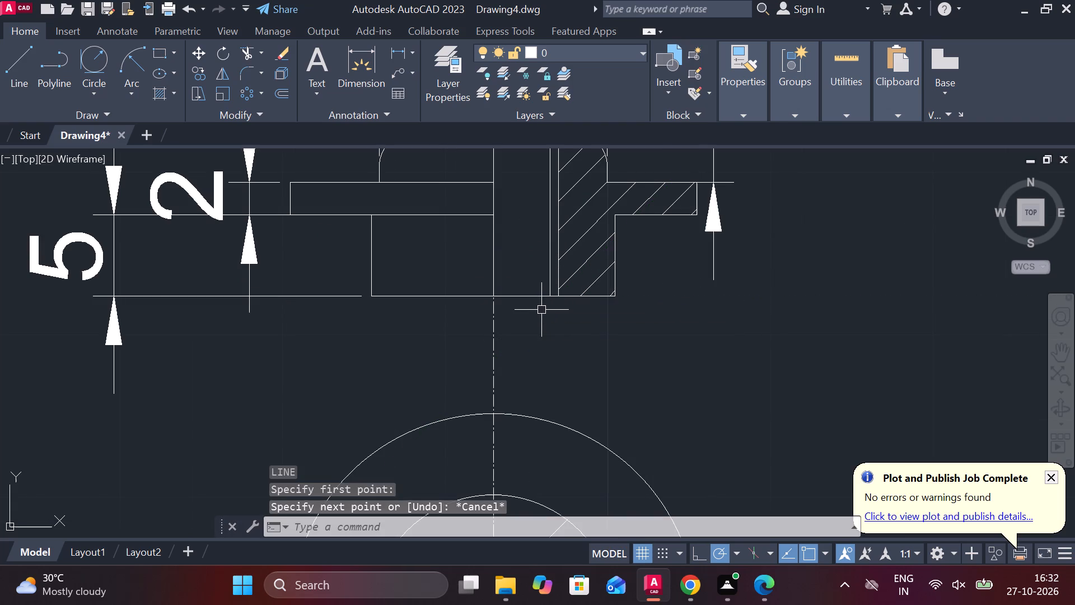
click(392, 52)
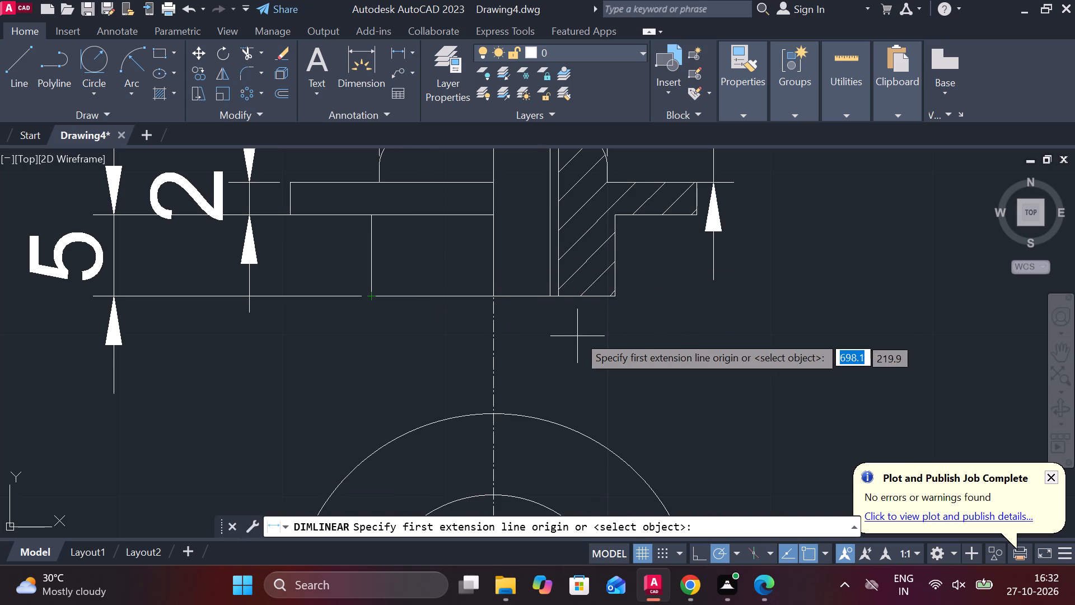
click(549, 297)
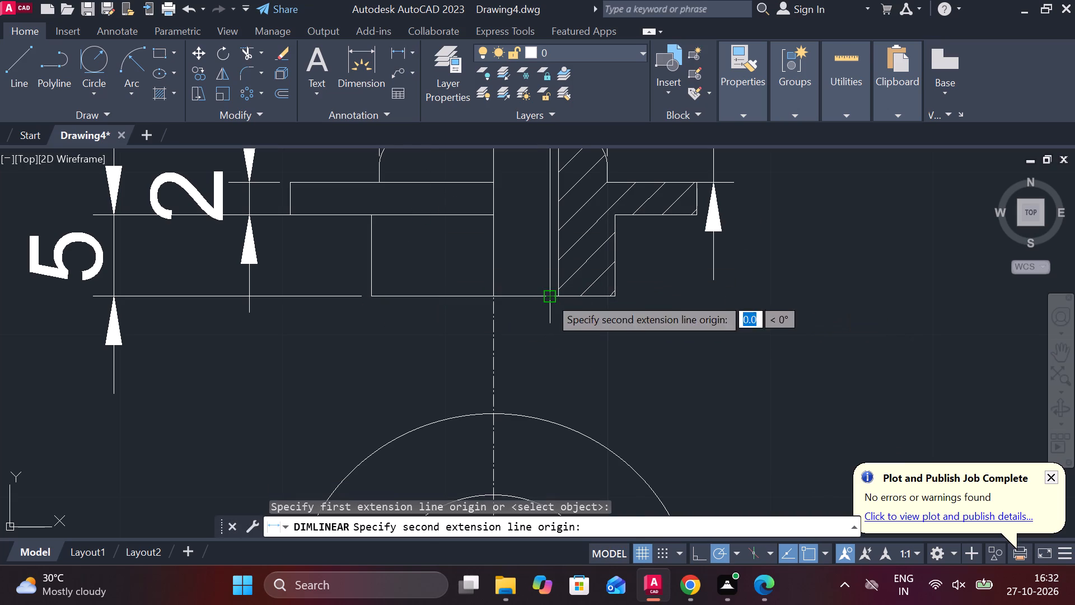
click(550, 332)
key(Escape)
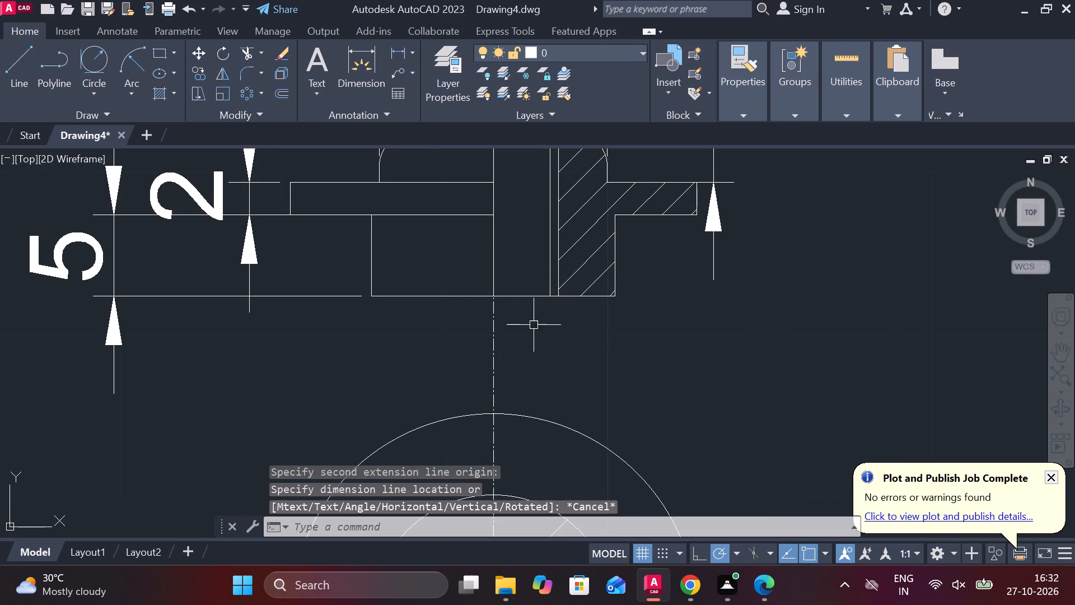
Add a horizontal linear dimension for the full width of the flanged part's lower section, just above the circular view.
click(391, 53)
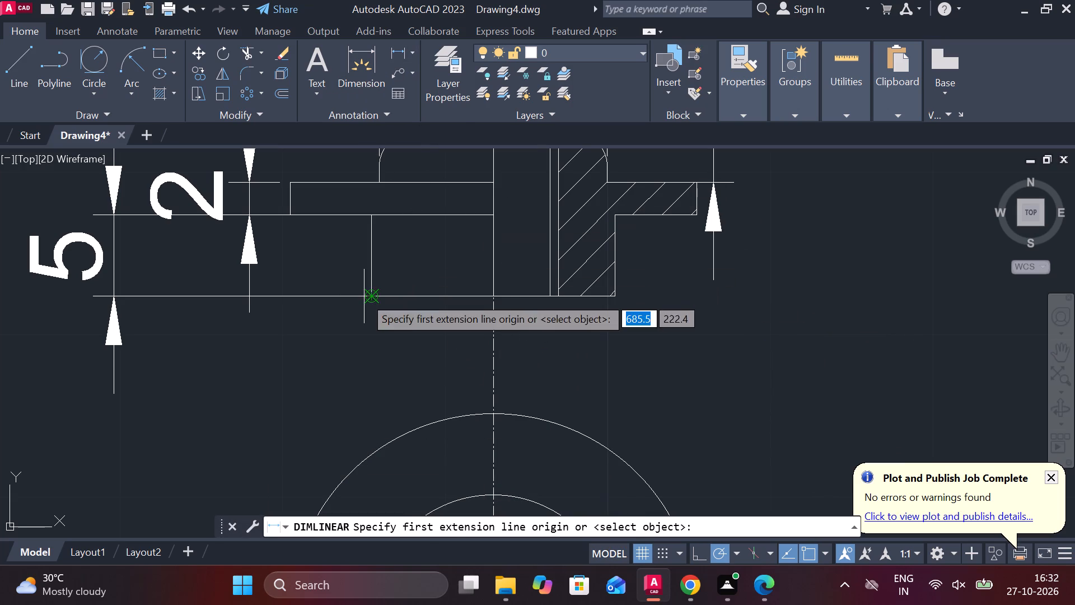
click(364, 296)
click(614, 301)
middle_drag(606, 345, 583, 237)
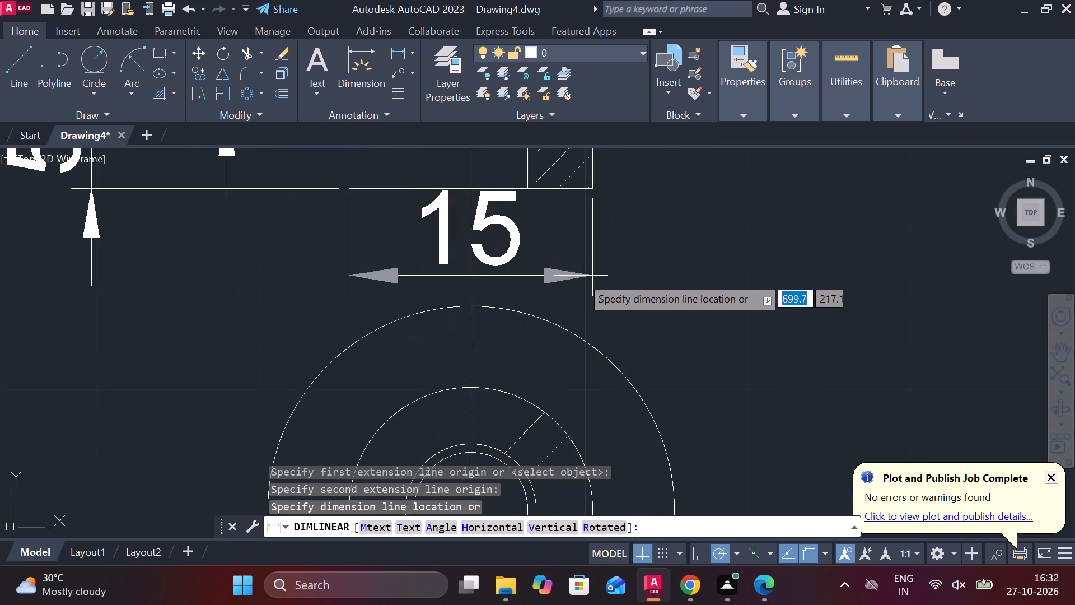
click(591, 293)
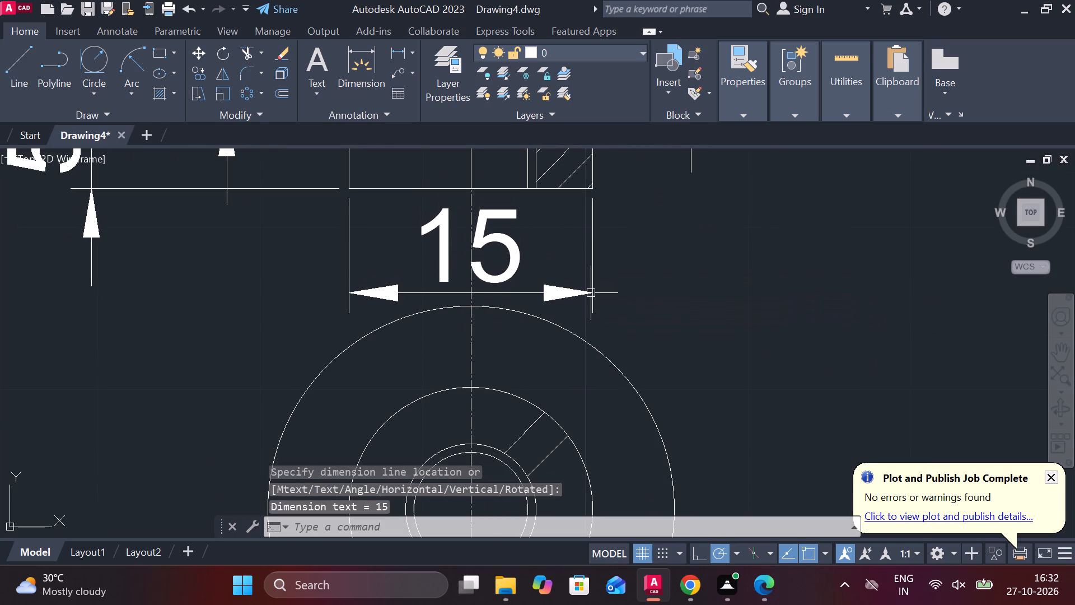
Add a diameter symbol in front of the lower section's width dimension text so it reads Ø15.
double_click(497, 255)
double_click(498, 238)
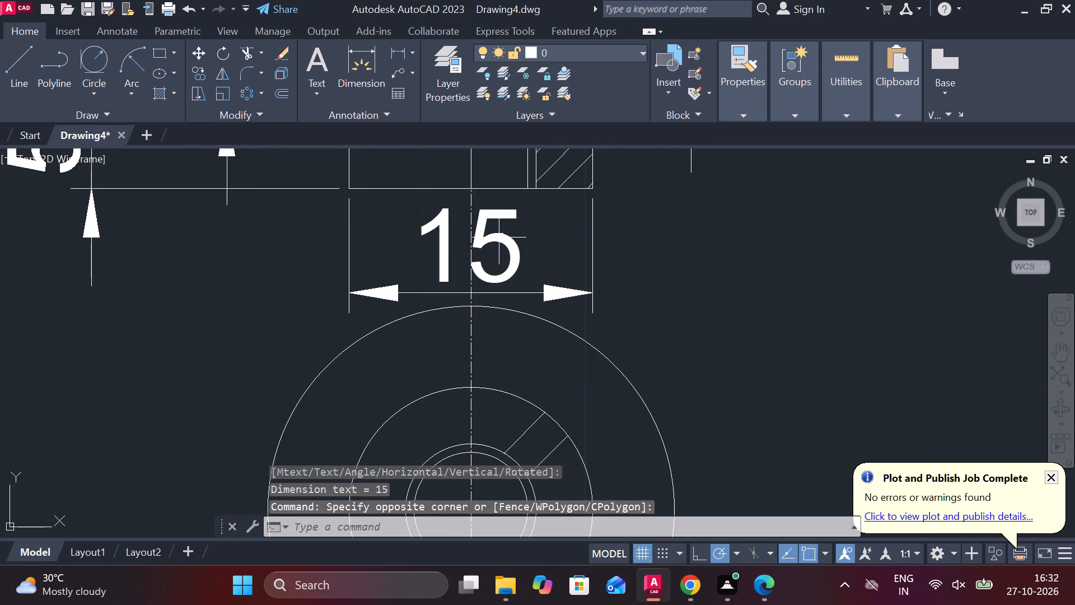
double_click(496, 239)
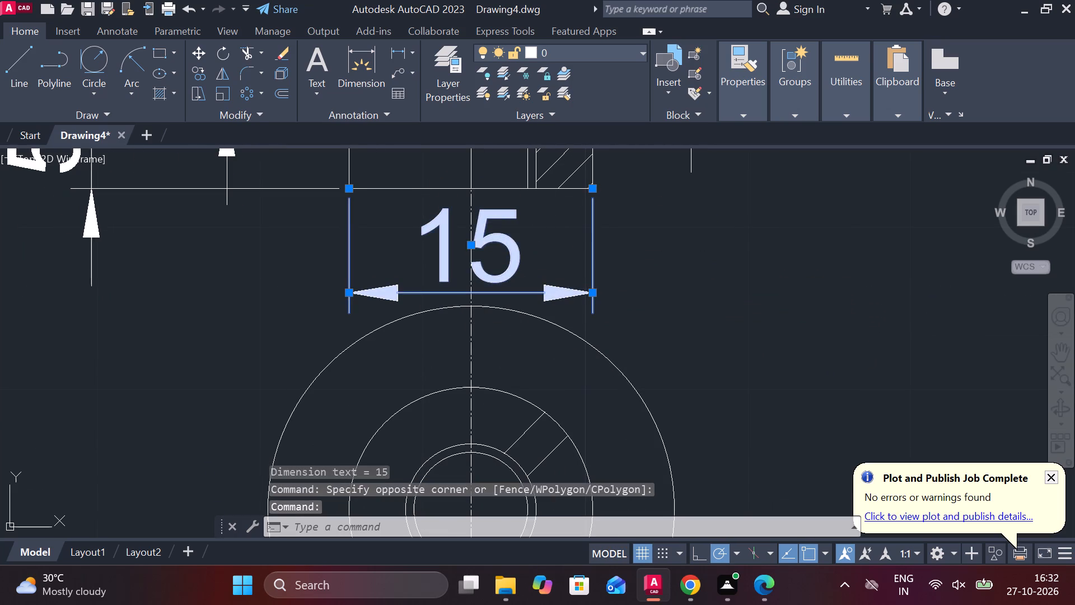
click(720, 101)
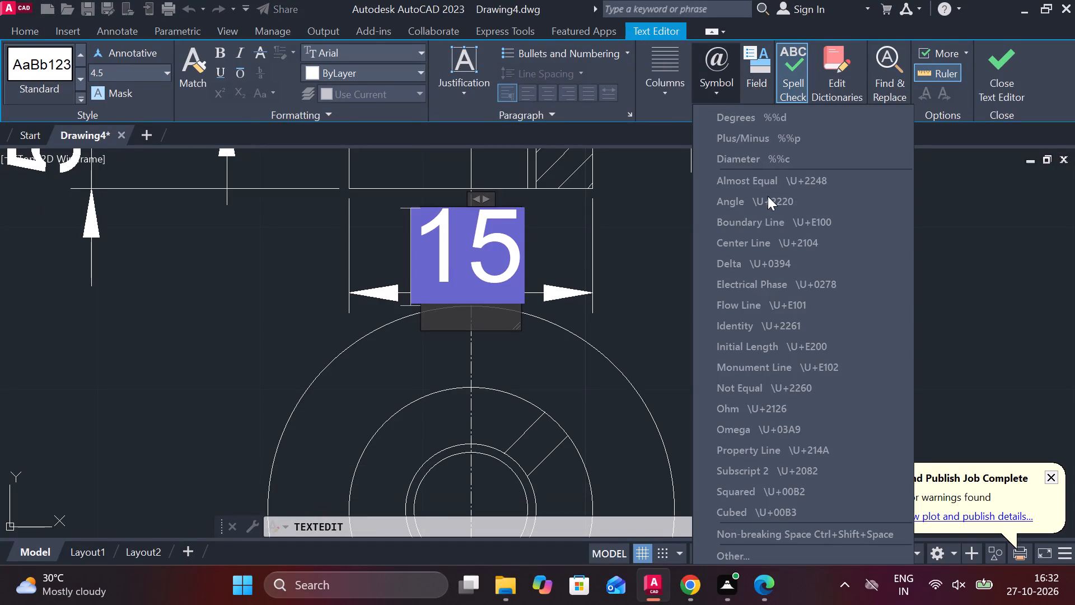
click(754, 162)
click(1005, 81)
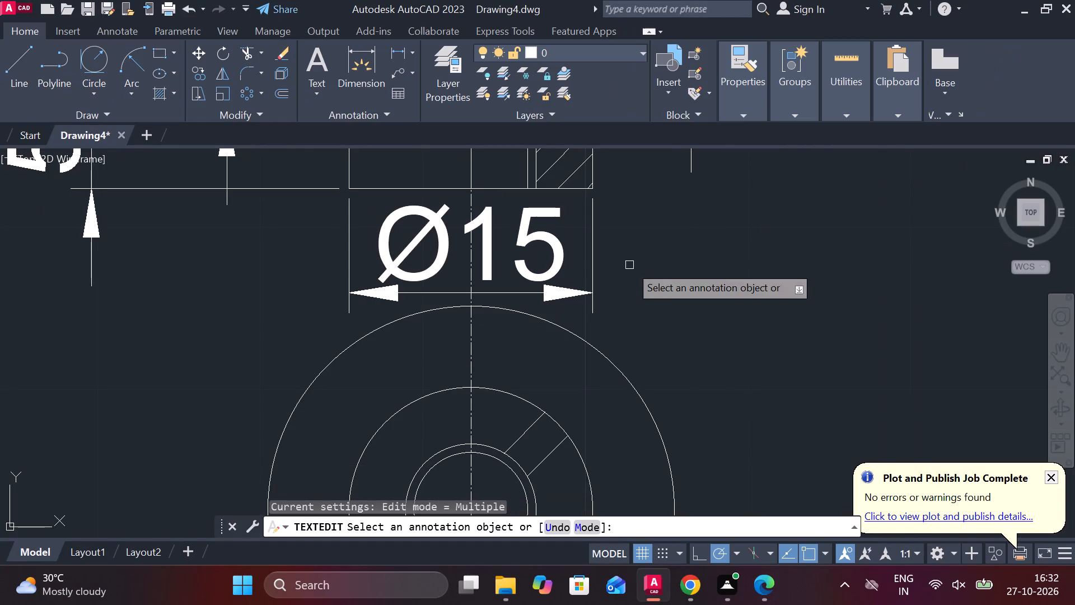
scroll(606, 270, down, 1)
middle_drag(630, 285, 620, 277)
scroll(629, 285, down, 1)
key(Escape)
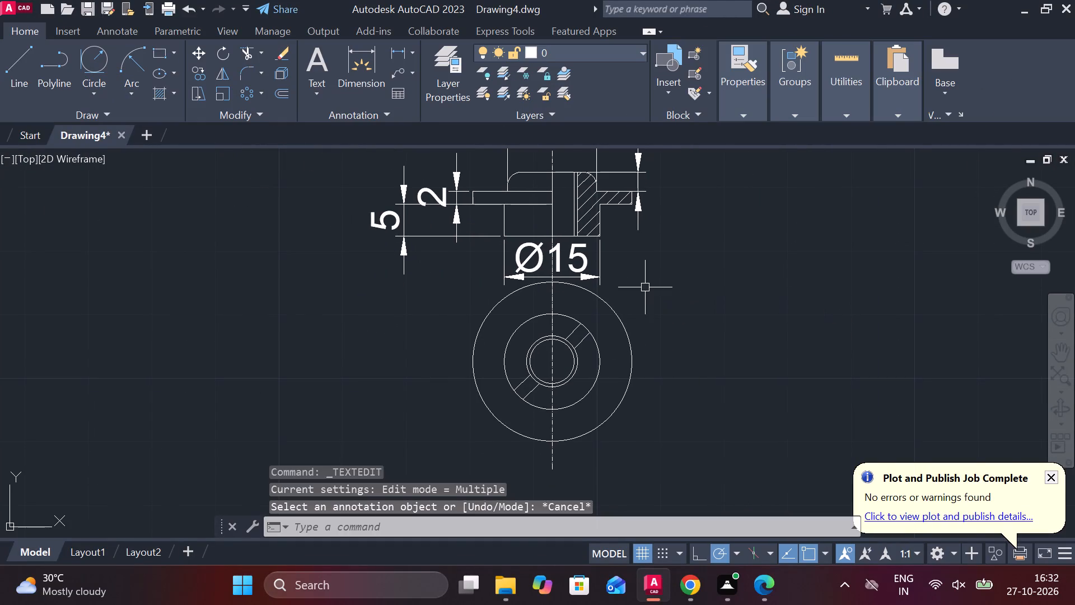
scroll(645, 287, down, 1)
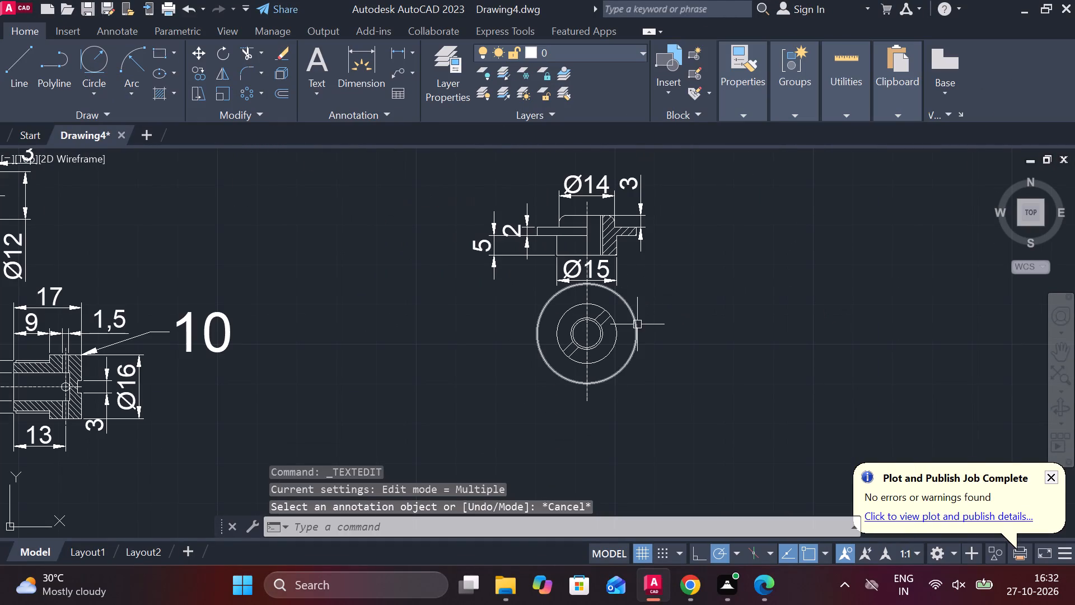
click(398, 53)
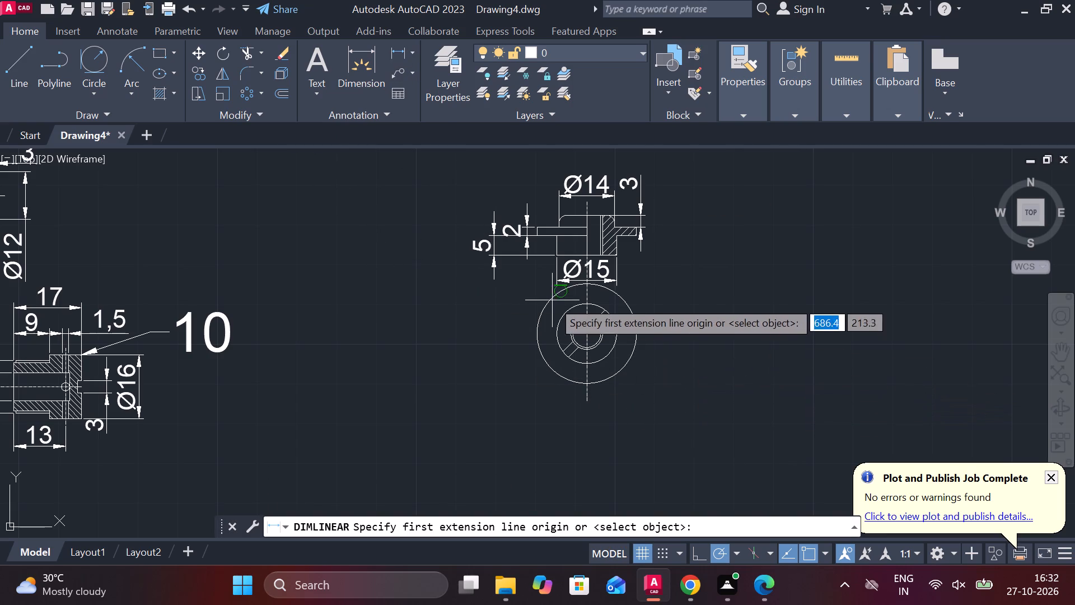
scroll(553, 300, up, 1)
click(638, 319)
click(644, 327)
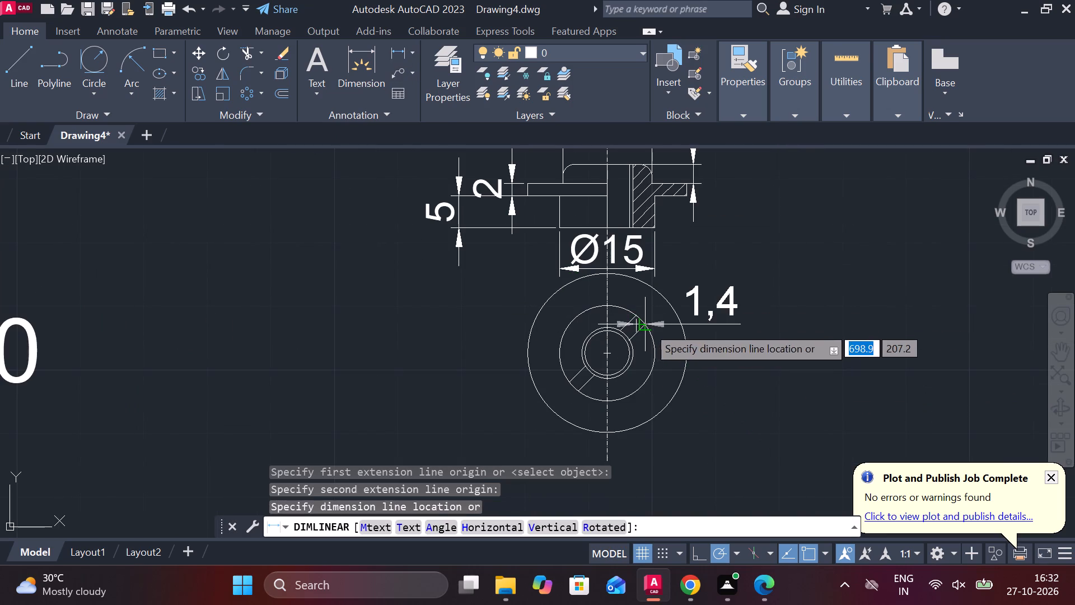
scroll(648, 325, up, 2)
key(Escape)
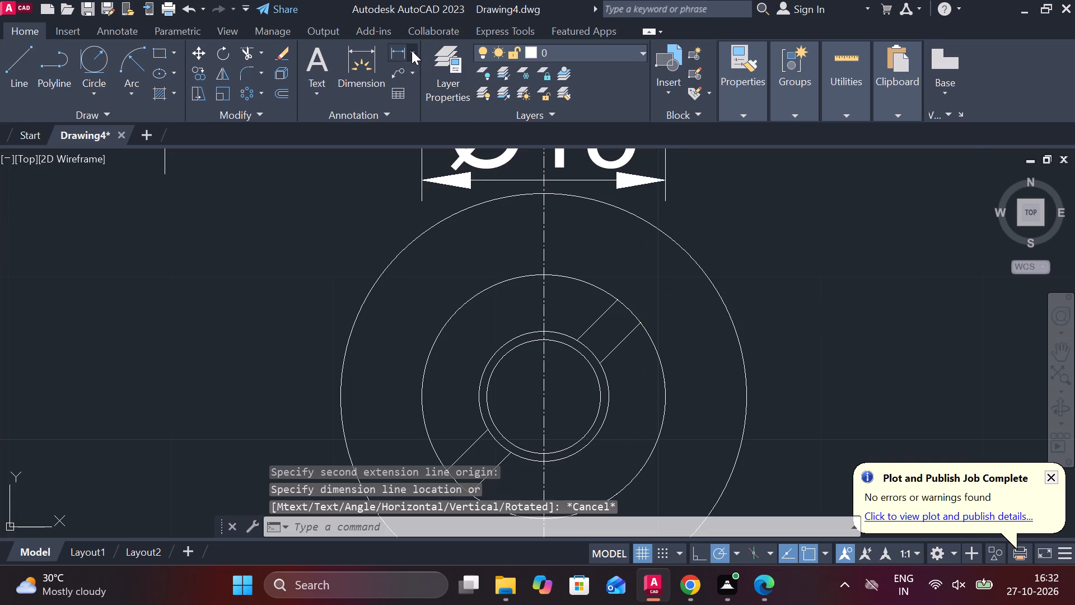
Add an aligned dimension across the slot's width at its upper outer end in the circular view.
click(412, 50)
click(425, 115)
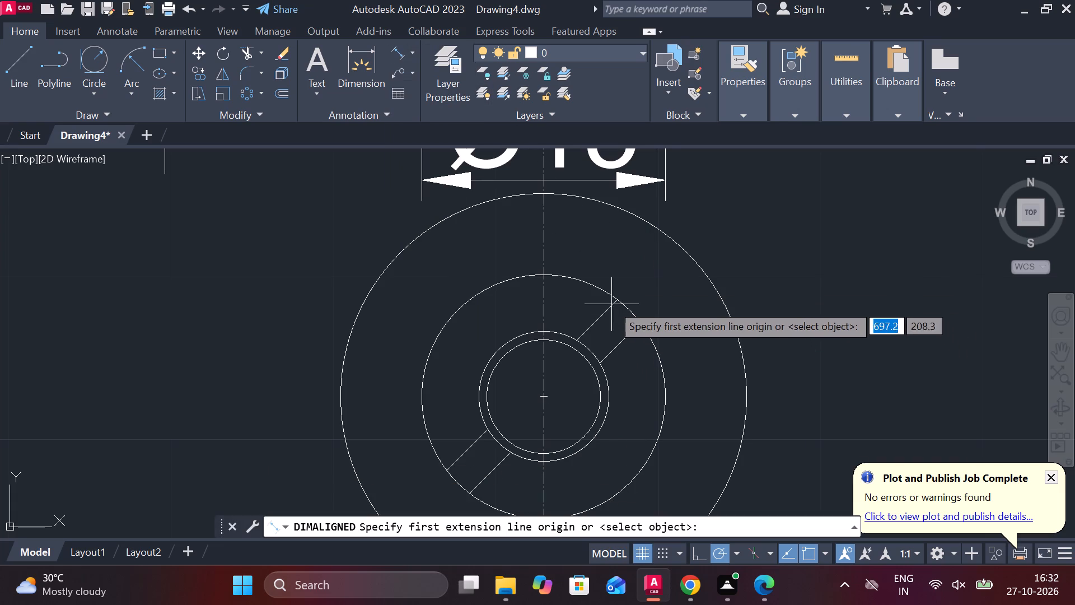
click(612, 302)
click(642, 319)
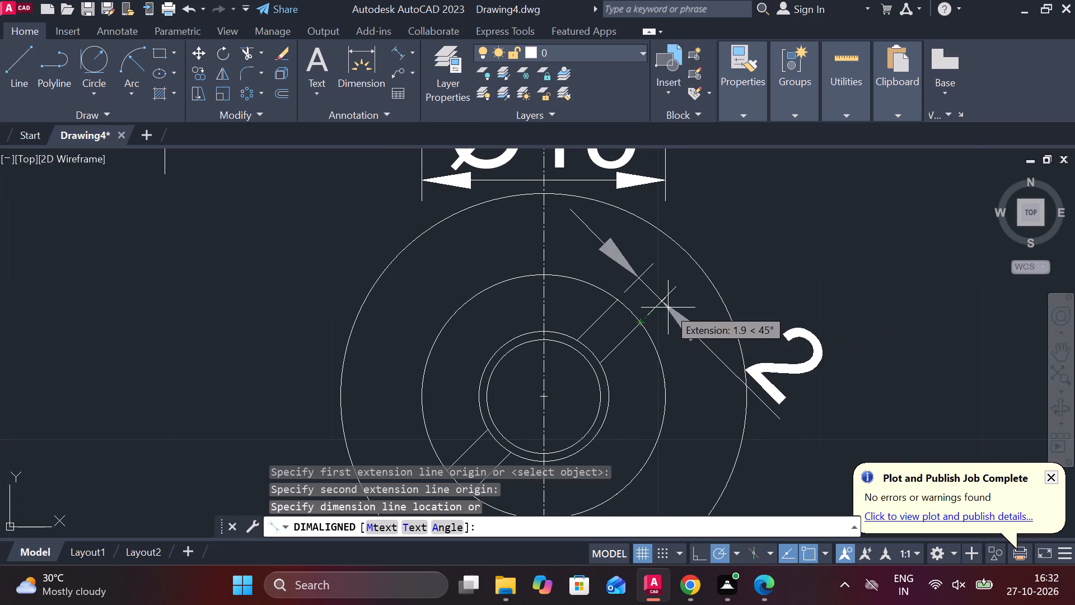
click(670, 308)
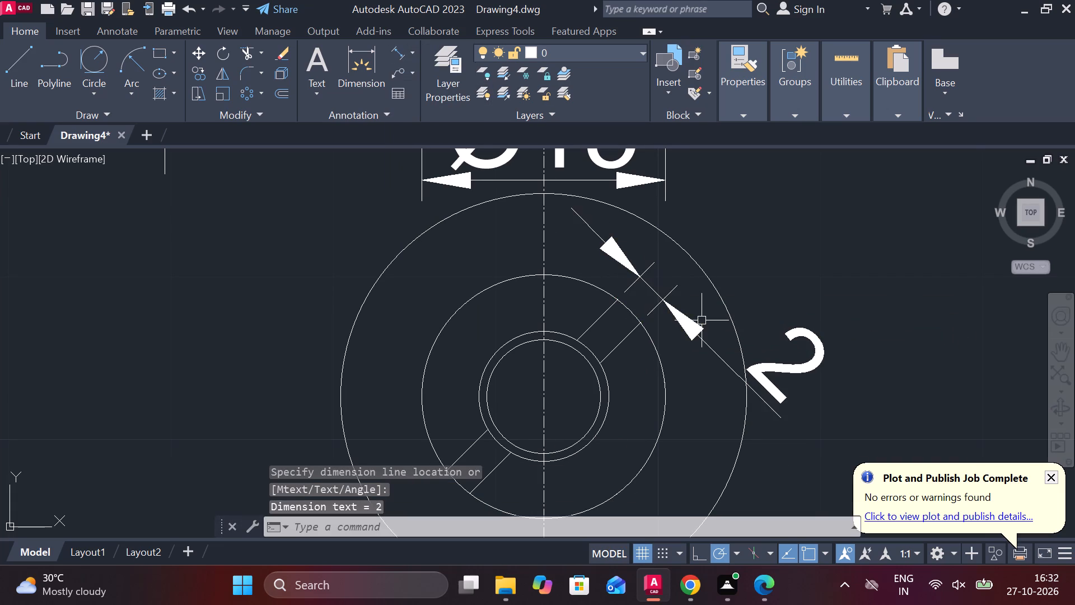
Add a diameter dimension to the outermost circle, with its text outside the circle at the lower left.
click(412, 52)
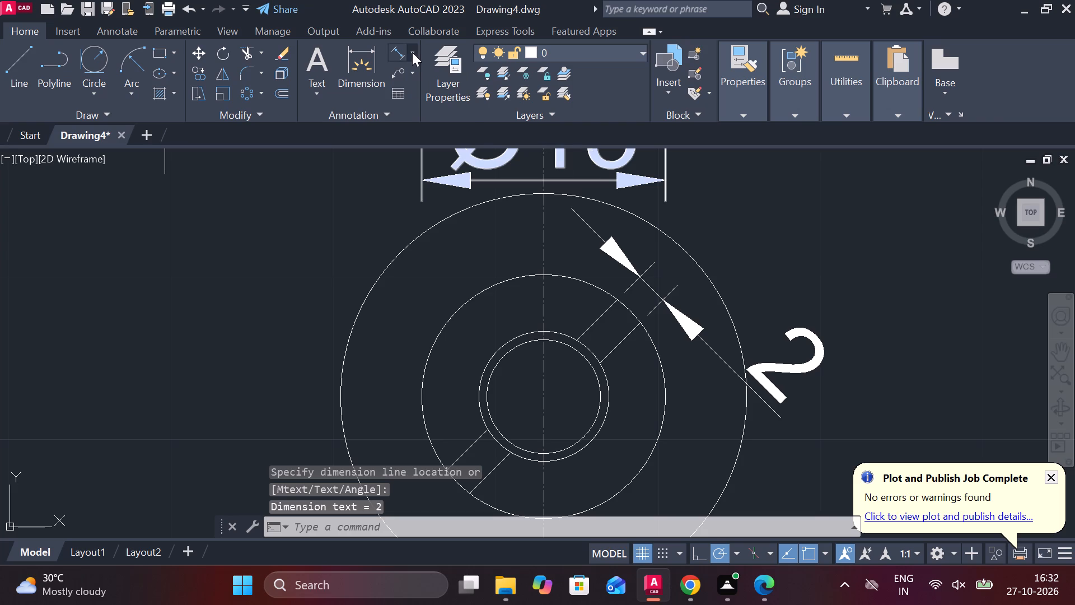
click(422, 253)
click(350, 333)
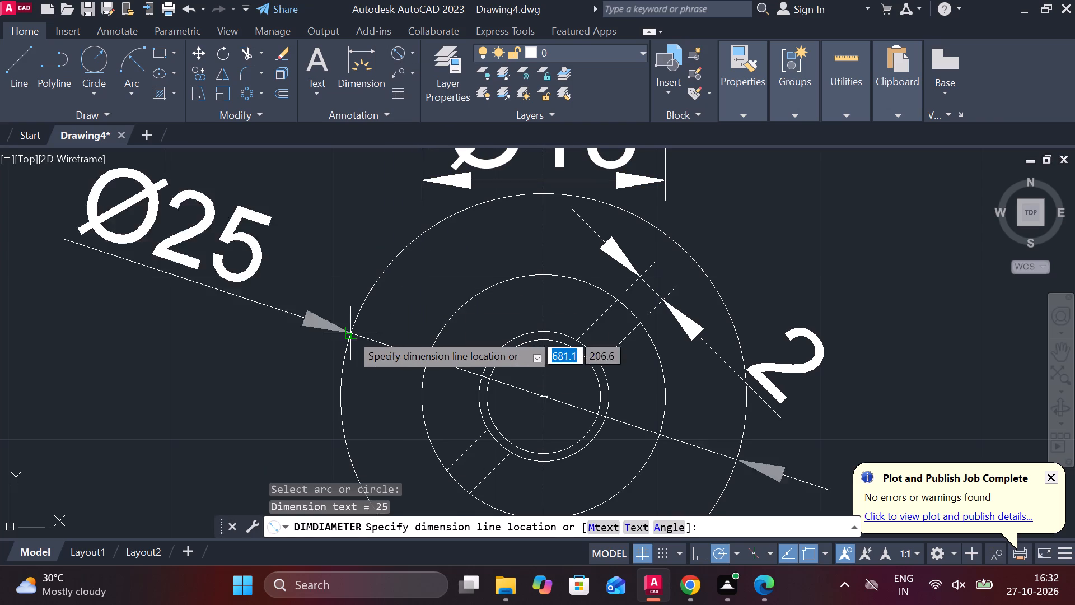
middle_drag(350, 322, 445, 296)
scroll(450, 269, down, 1)
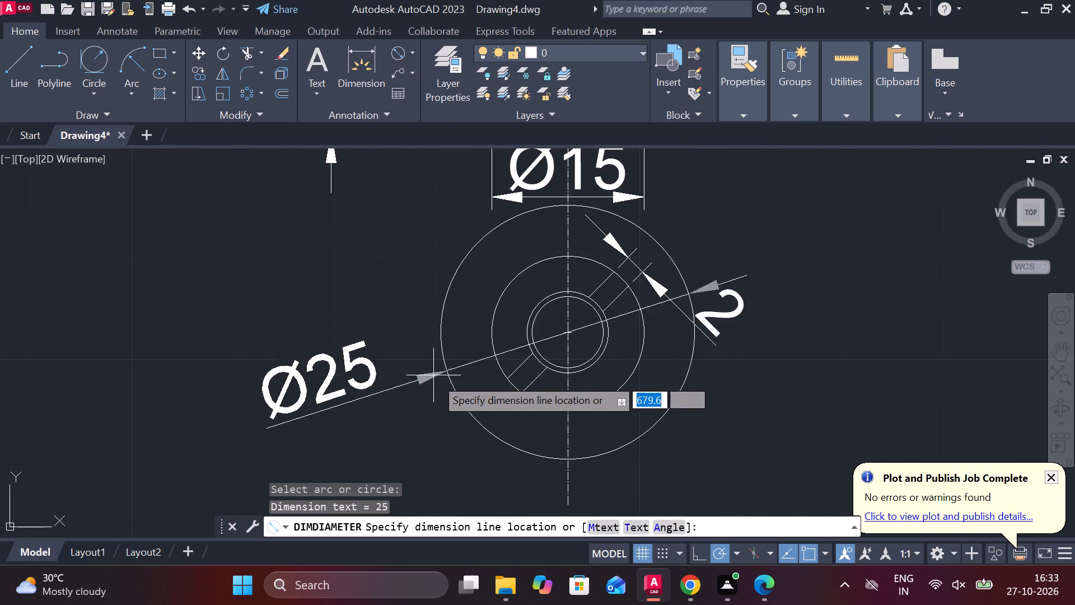
click(438, 396)
Label the flanged part 6 with a multileader from its rounded upper left corner, using text height 10.
scroll(449, 381, down, 2)
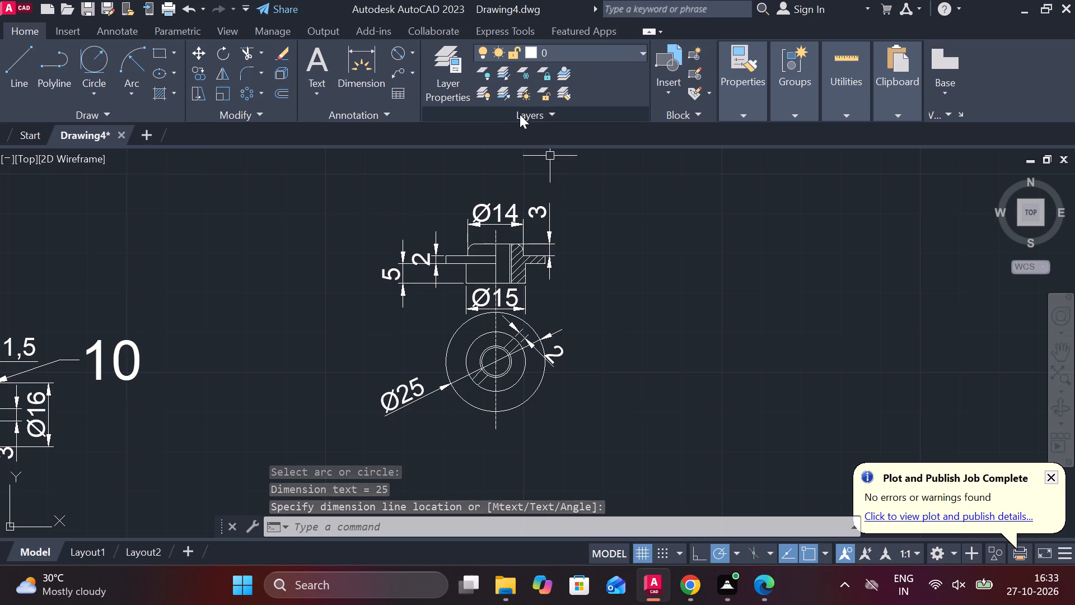
click(403, 69)
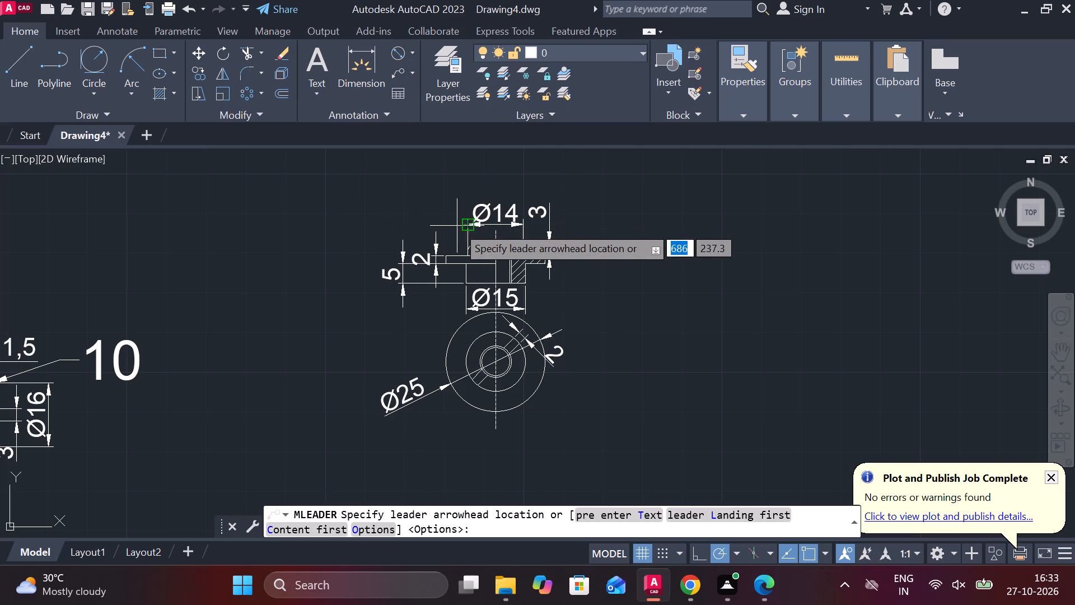
scroll(459, 229, up, 1)
click(468, 262)
double_click(412, 167)
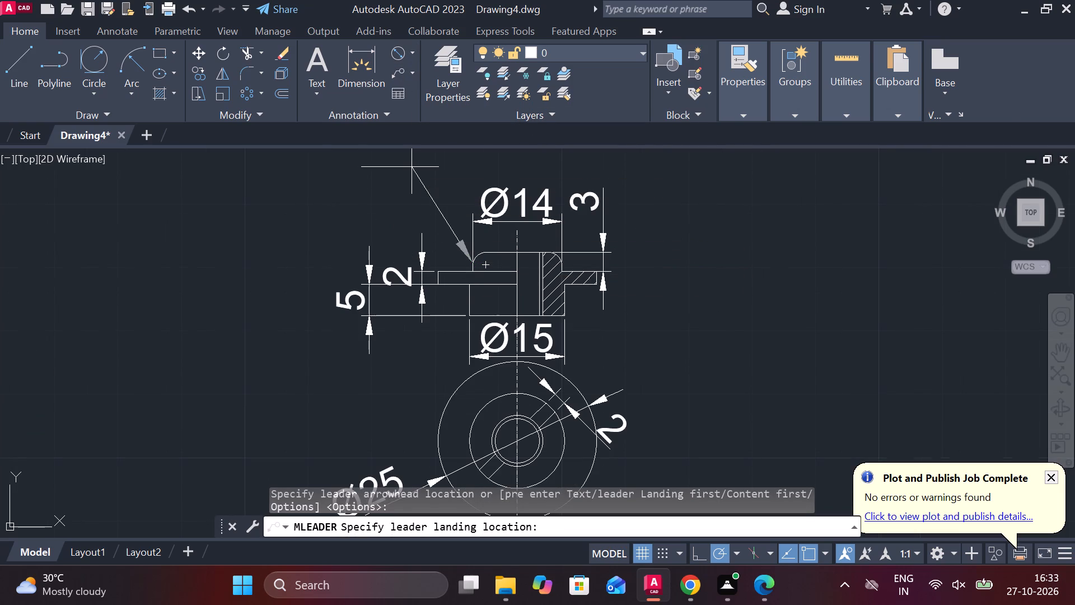
middle_drag(421, 178, 482, 285)
click(147, 63)
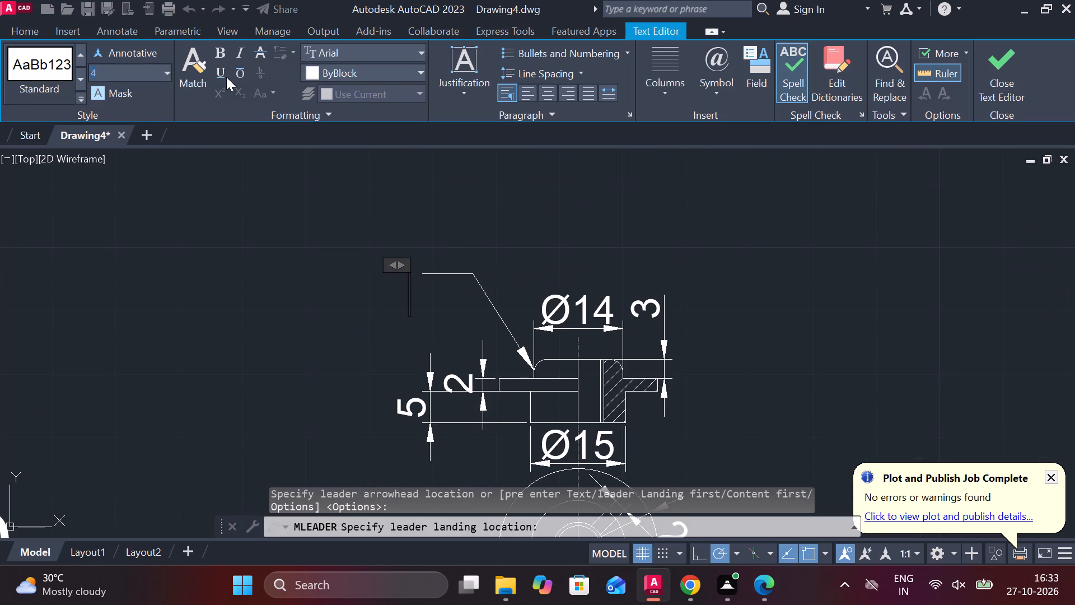
text(10)
key(Return)
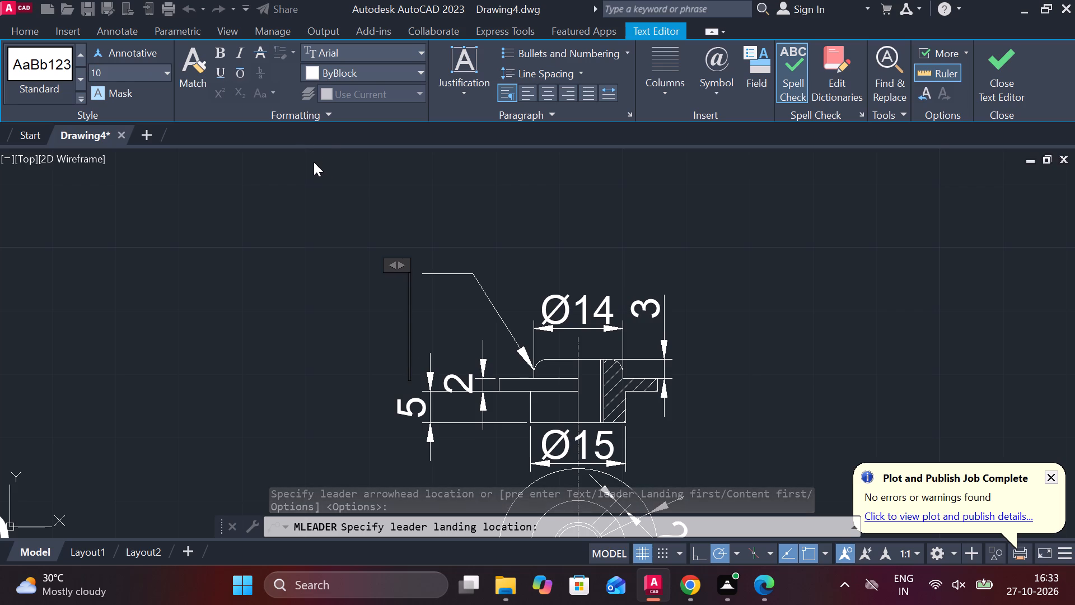
key(6)
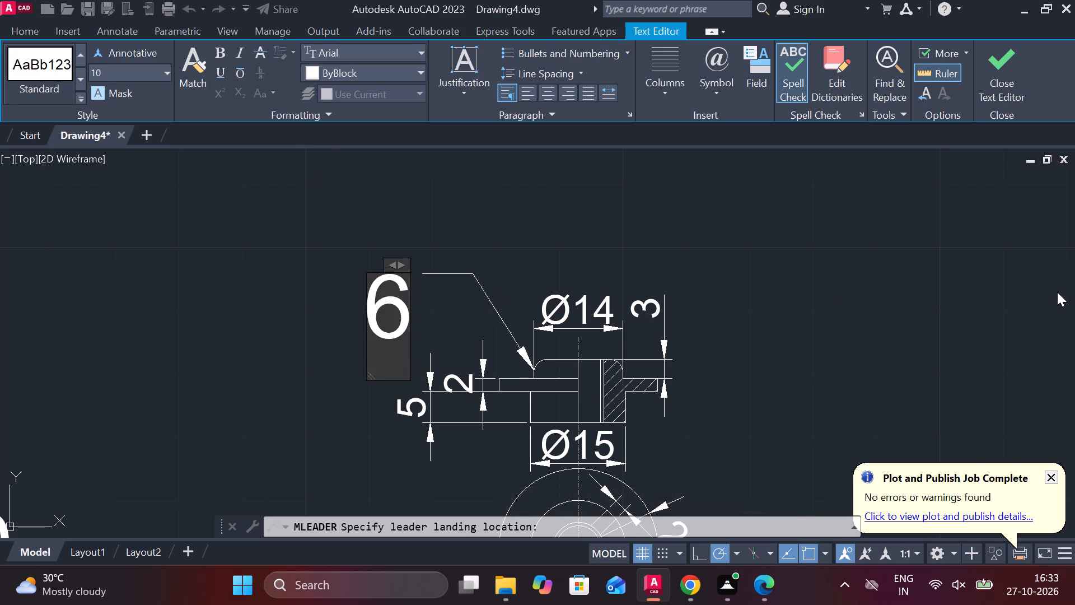
click(1004, 66)
Move both views of part 6 with their dimensions and label beside part 4, below part 10.
scroll(854, 273, down, 1)
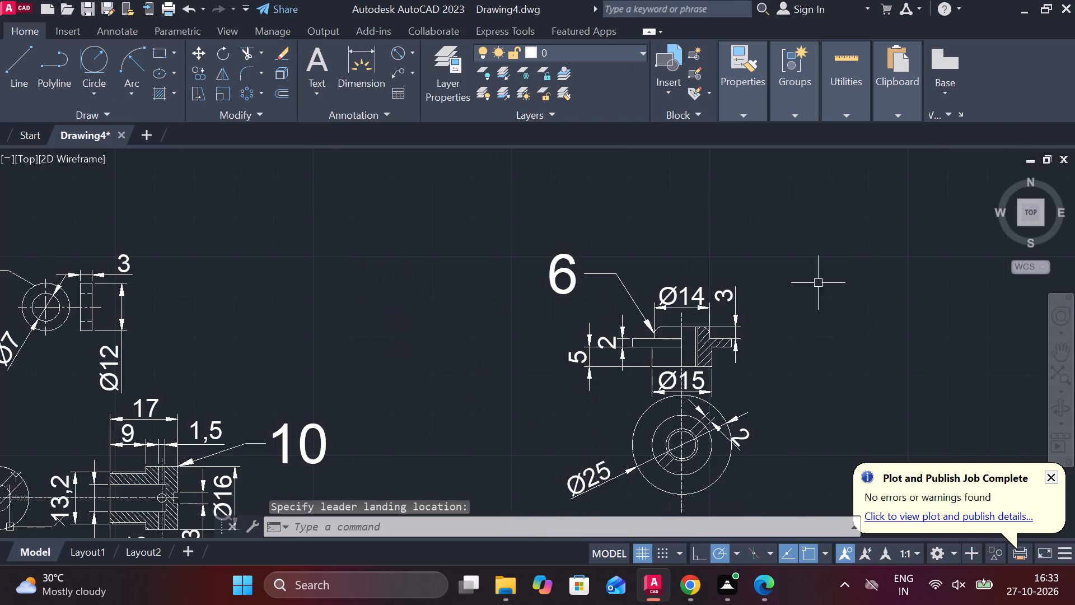
scroll(780, 289, down, 2)
click(670, 241)
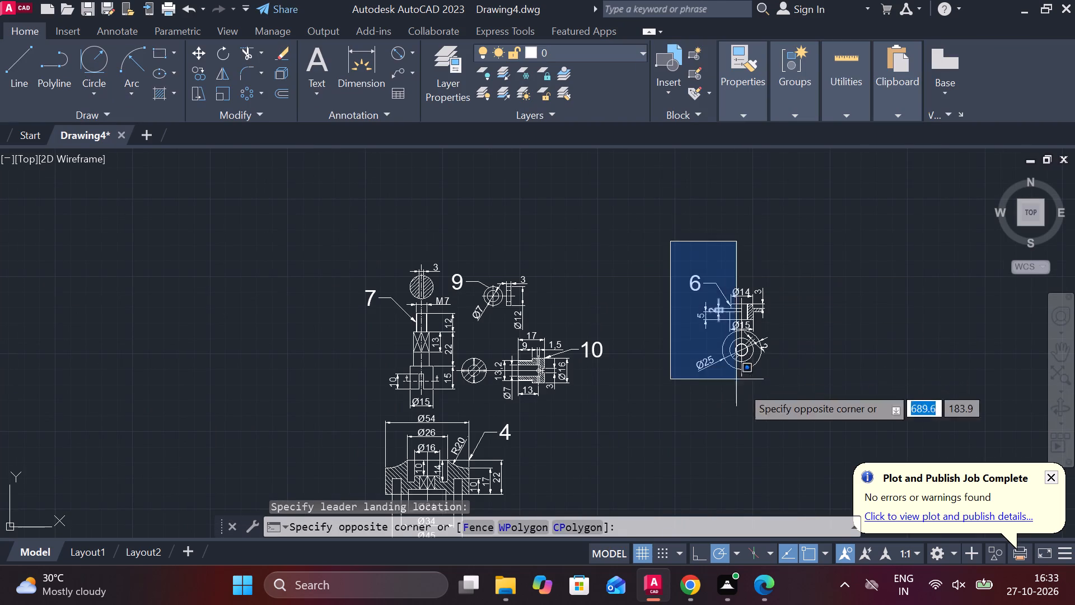
double_click(792, 394)
key(m)
key(Return)
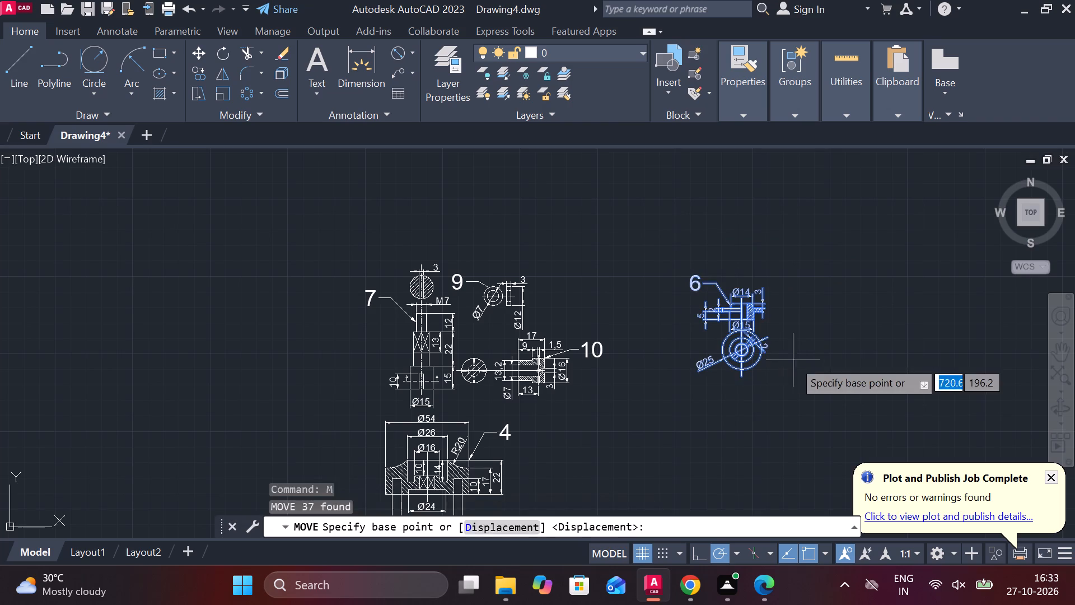
click(793, 360)
middle_drag(749, 393, 733, 306)
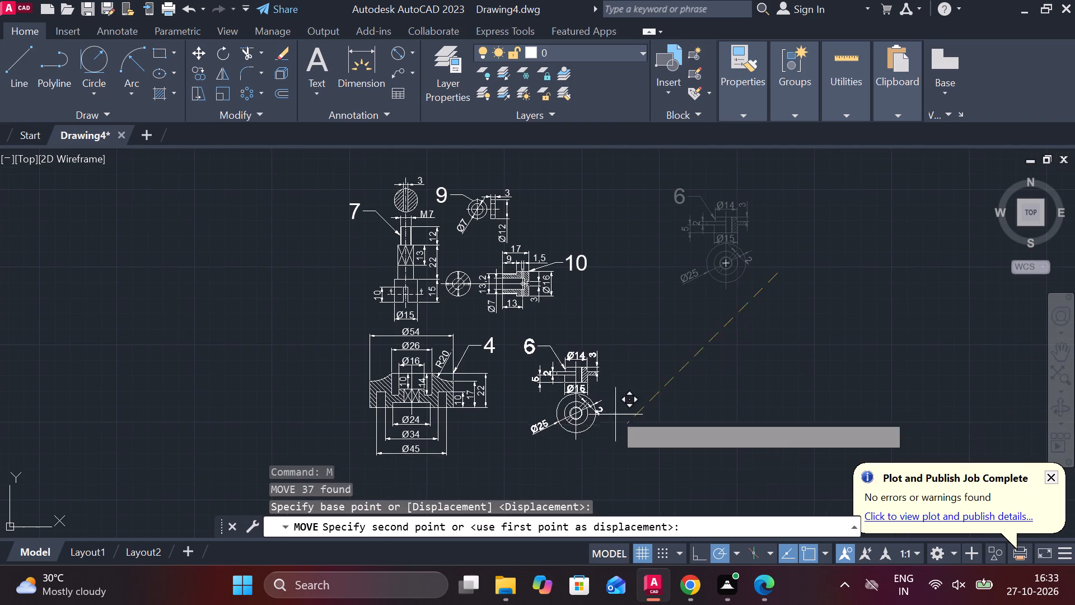
click(610, 412)
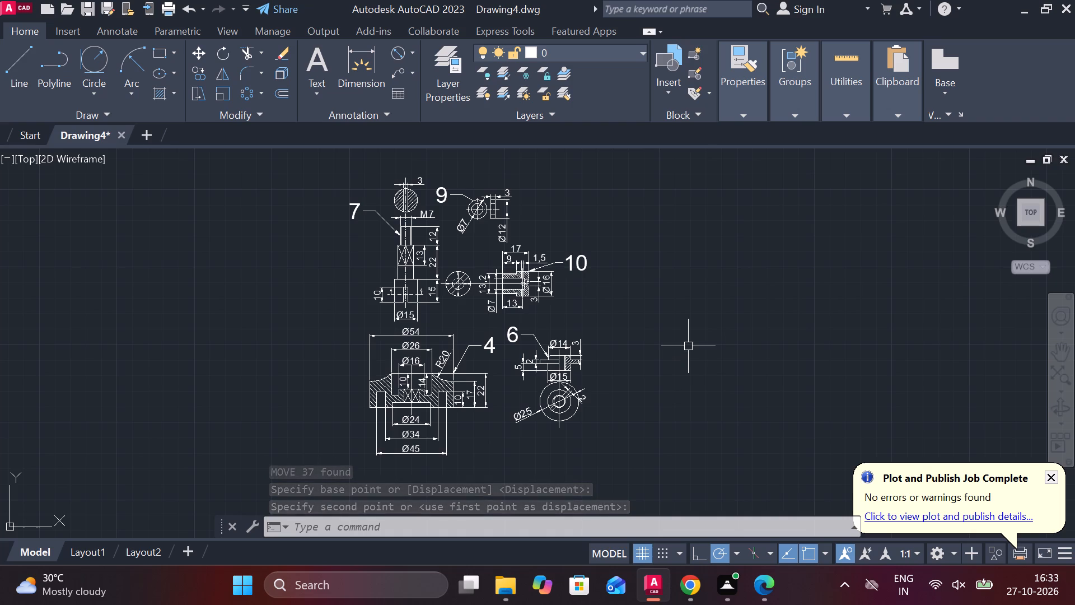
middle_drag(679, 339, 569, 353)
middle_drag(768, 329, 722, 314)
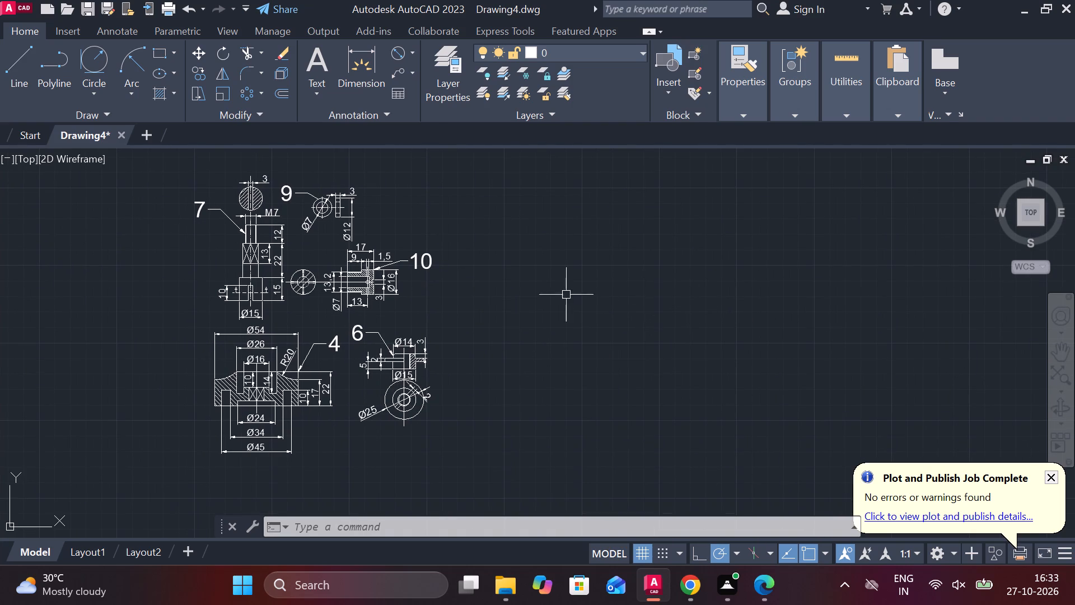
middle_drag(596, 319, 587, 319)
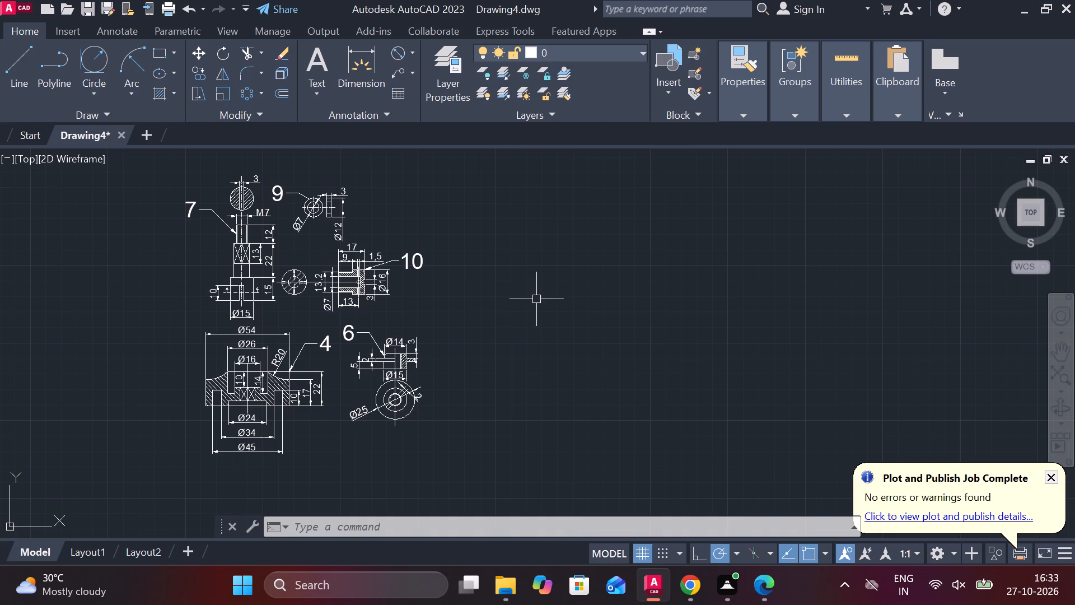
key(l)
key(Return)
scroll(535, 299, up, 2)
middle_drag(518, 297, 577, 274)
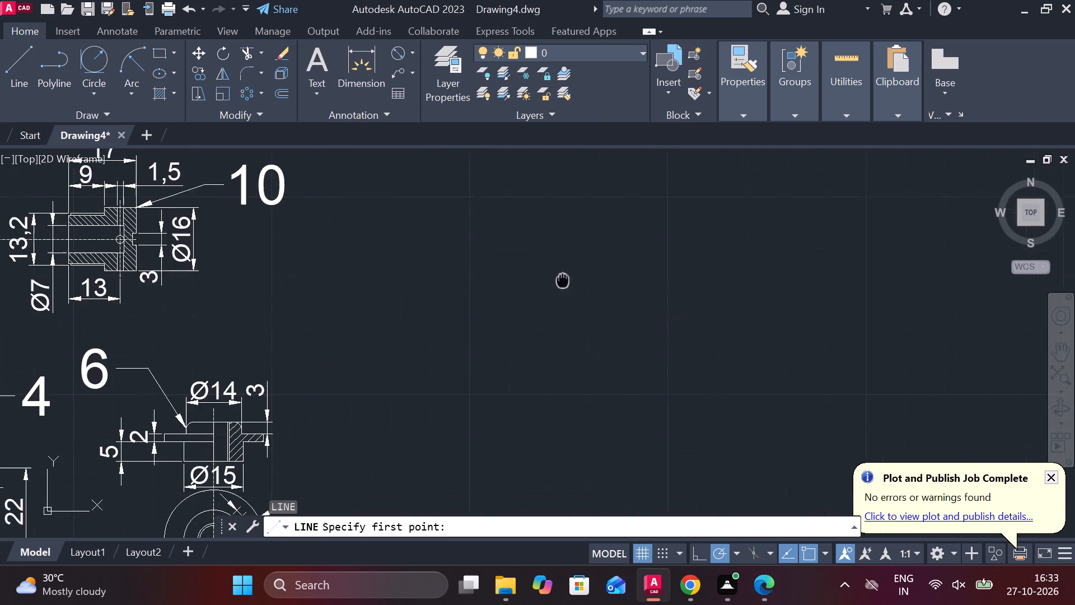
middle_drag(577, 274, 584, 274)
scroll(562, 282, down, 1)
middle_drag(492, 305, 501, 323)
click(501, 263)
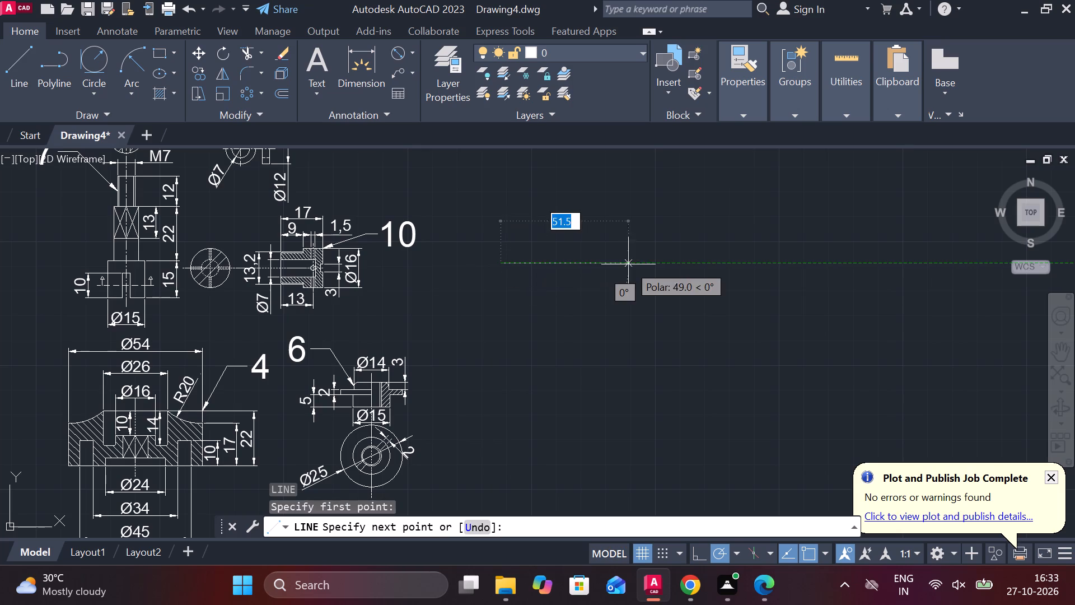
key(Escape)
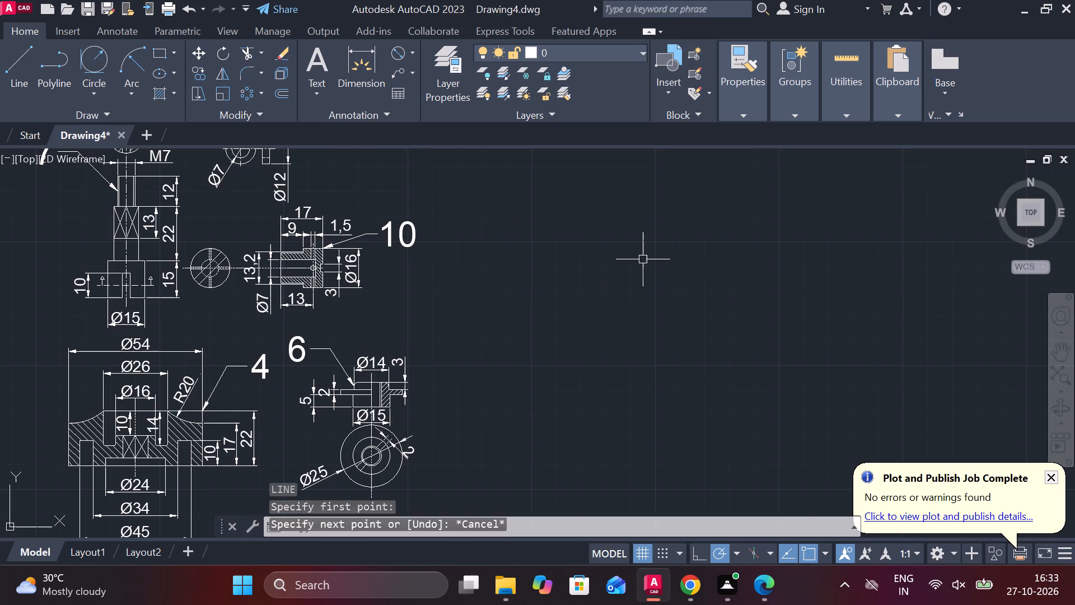
Look over the layout of numbered parts 4, 6, 7, 9 and 10 and the free space beside them.
scroll(643, 259, down, 2)
scroll(464, 273, up, 2)
middle_drag(484, 288, 455, 230)
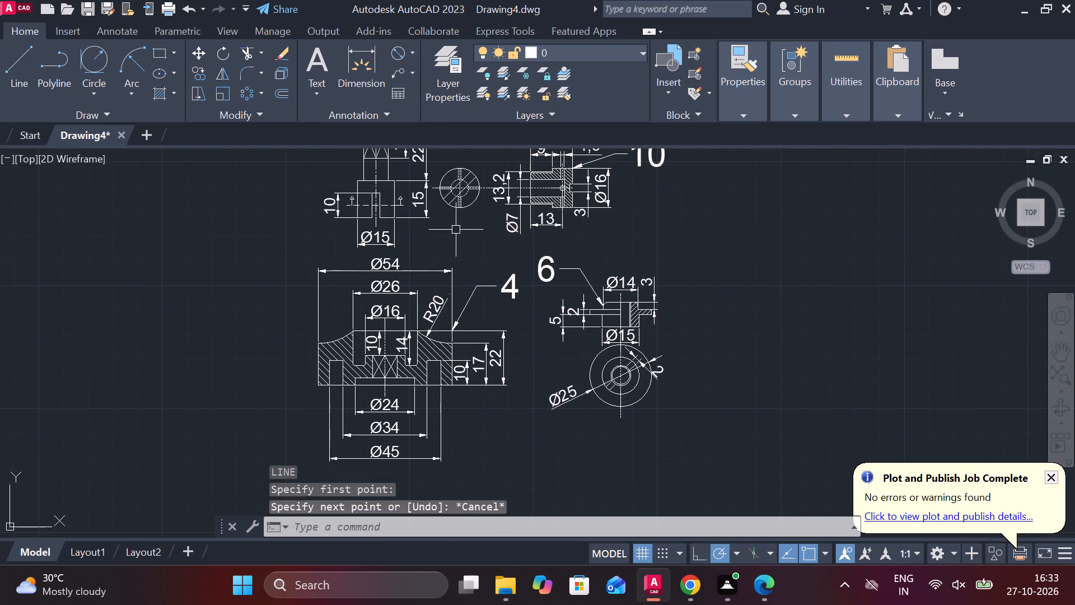
scroll(586, 266, down, 1)
middle_drag(595, 268, 571, 268)
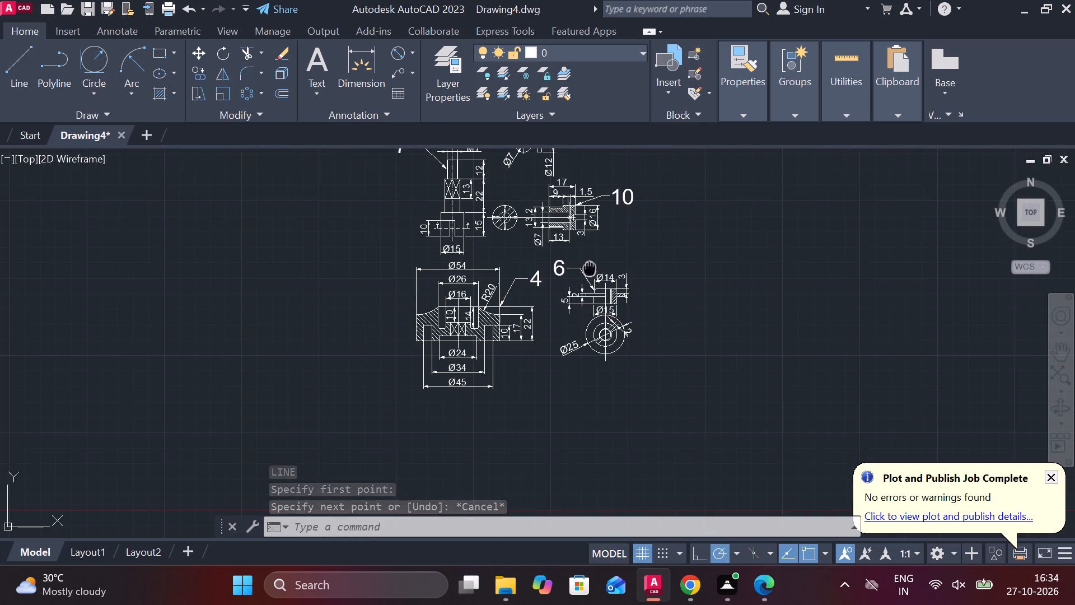
middle_drag(571, 268, 501, 285)
scroll(393, 185, up, 2)
middle_drag(405, 202, 515, 278)
middle_drag(530, 277, 478, 213)
scroll(518, 244, down, 1)
middle_drag(698, 298, 694, 298)
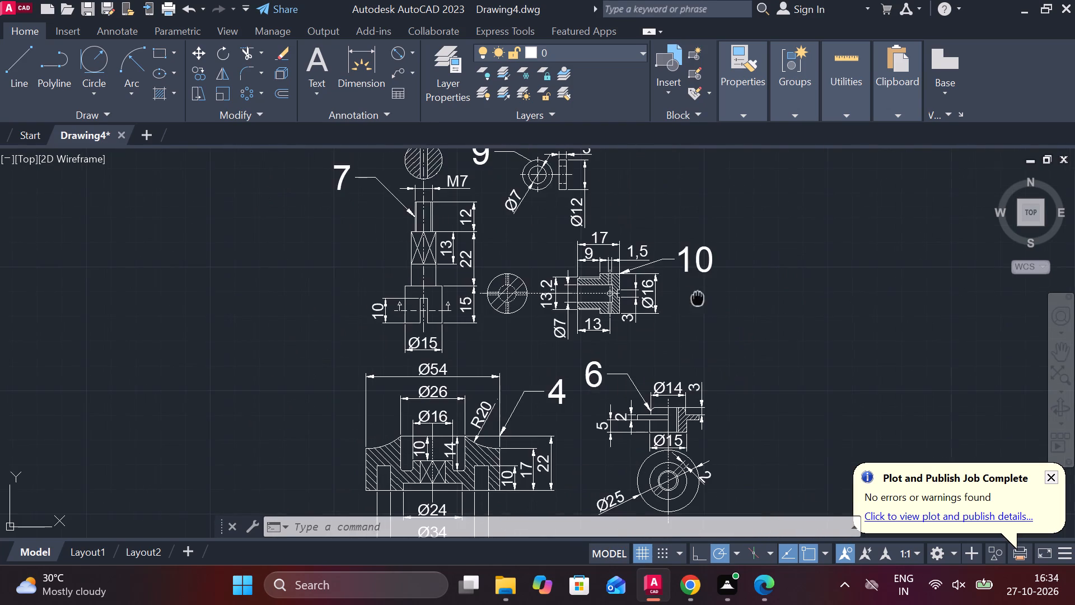
middle_drag(694, 298, 425, 187)
middle_drag(539, 206, 513, 294)
scroll(540, 269, down, 1)
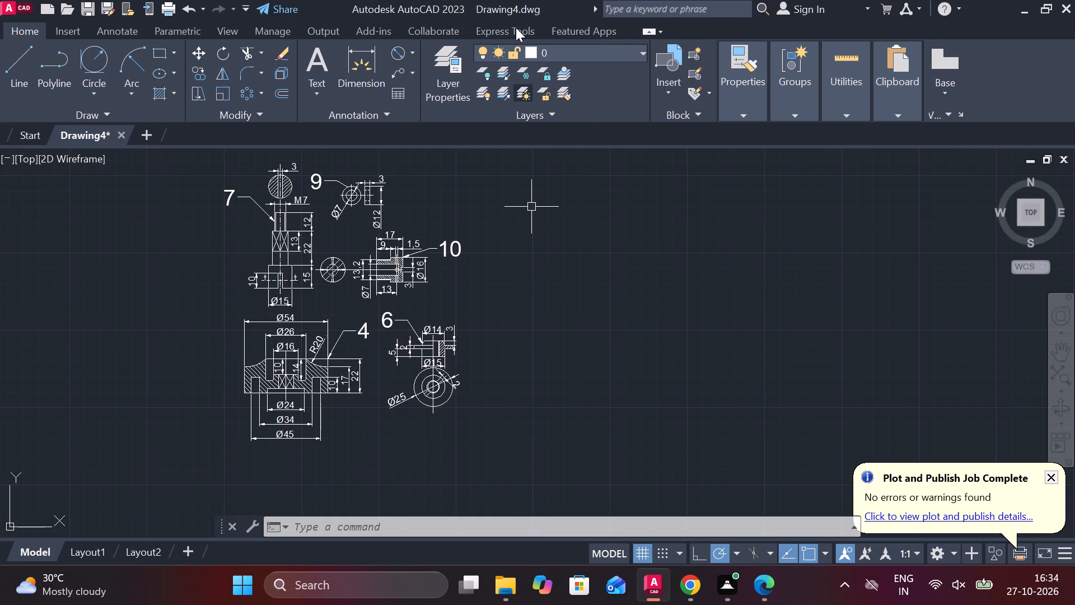
middle_drag(488, 331, 650, 319)
scroll(676, 302, up, 1)
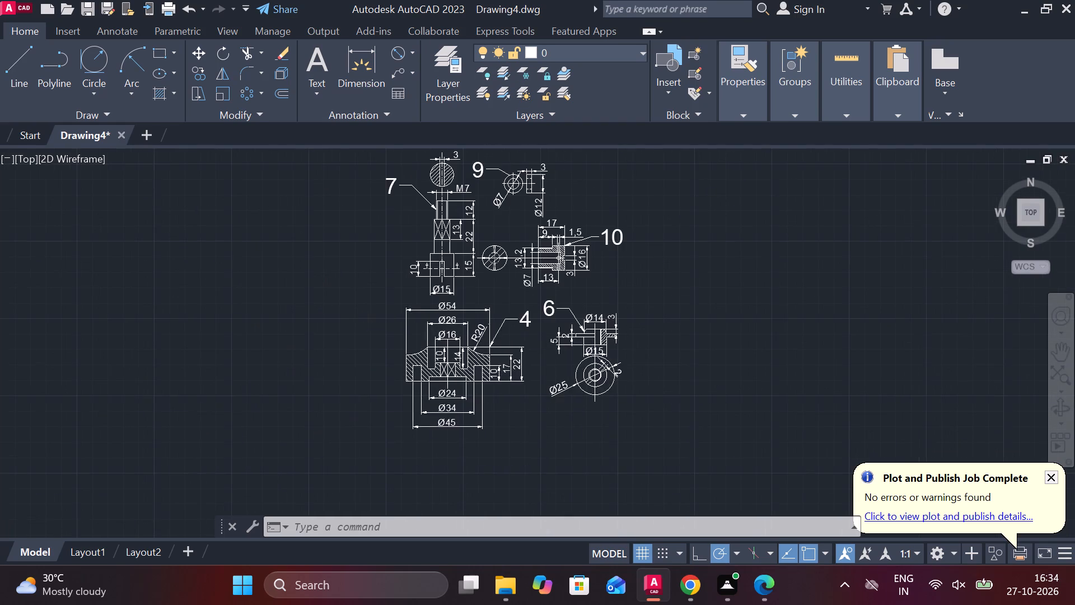
middle_drag(676, 302, 758, 383)
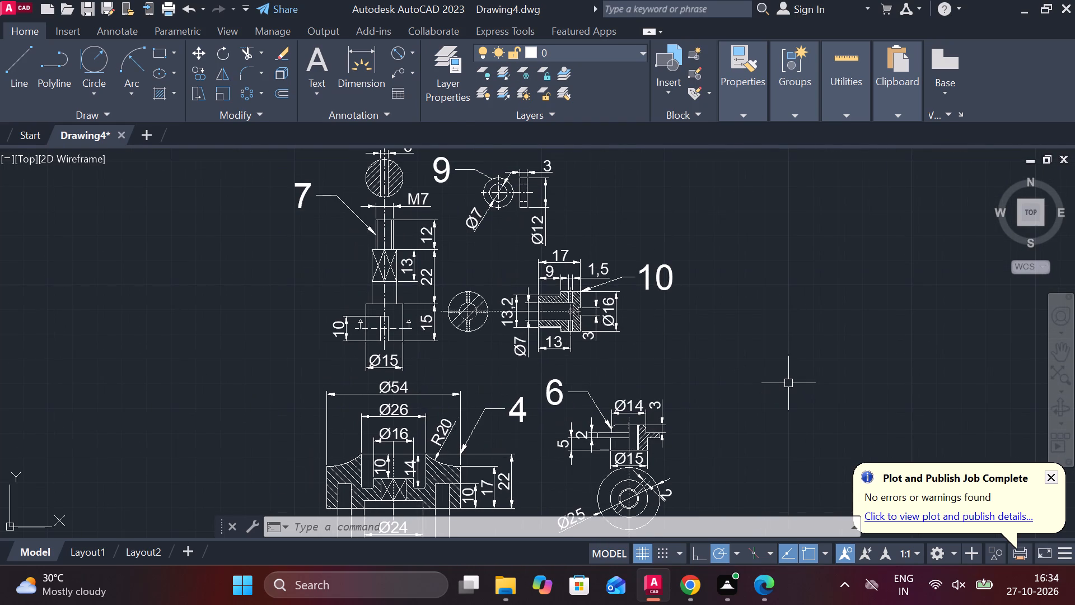
middle_drag(773, 383, 736, 306)
middle_drag(727, 302, 694, 302)
scroll(689, 301, down, 1)
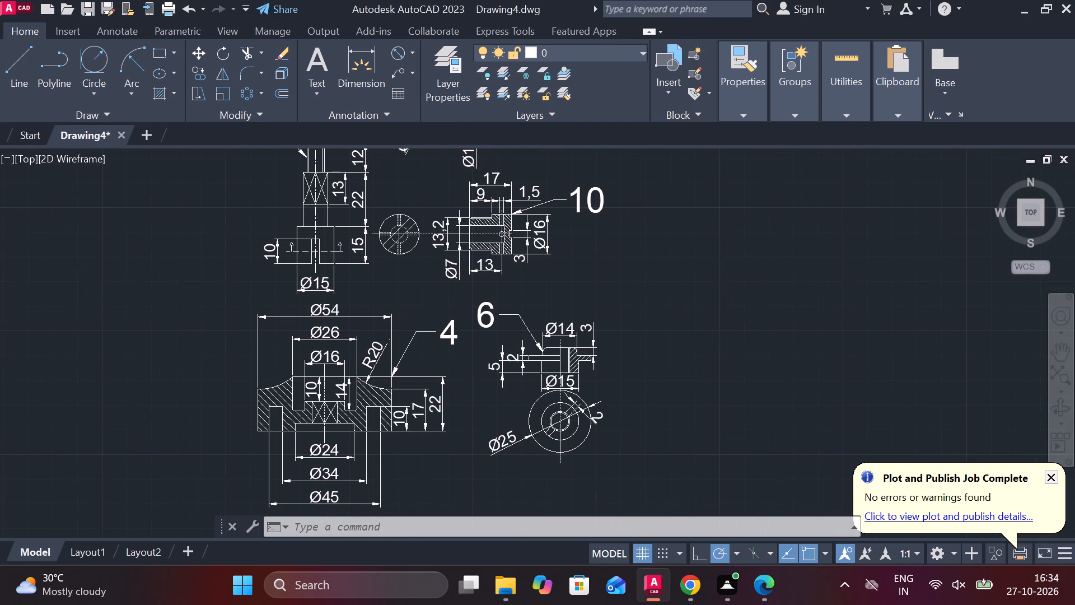
middle_drag(689, 301, 555, 305)
Draw a closed 20 by 20 mm square with lines in the free space beside parts 6 and 10.
key(l)
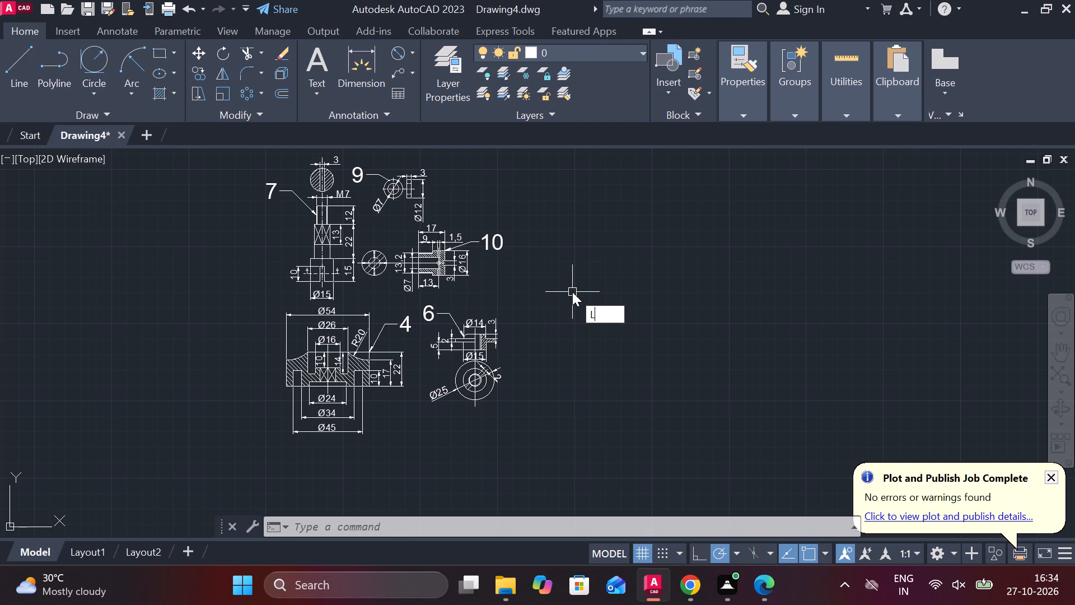
key(Return)
click(562, 262)
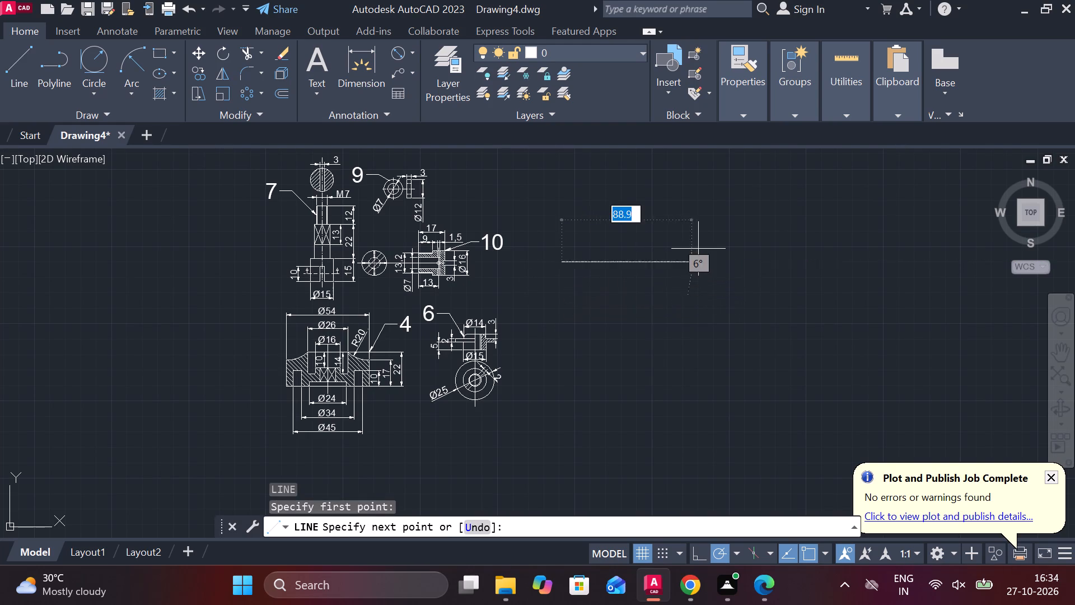
key(2)
key(0)
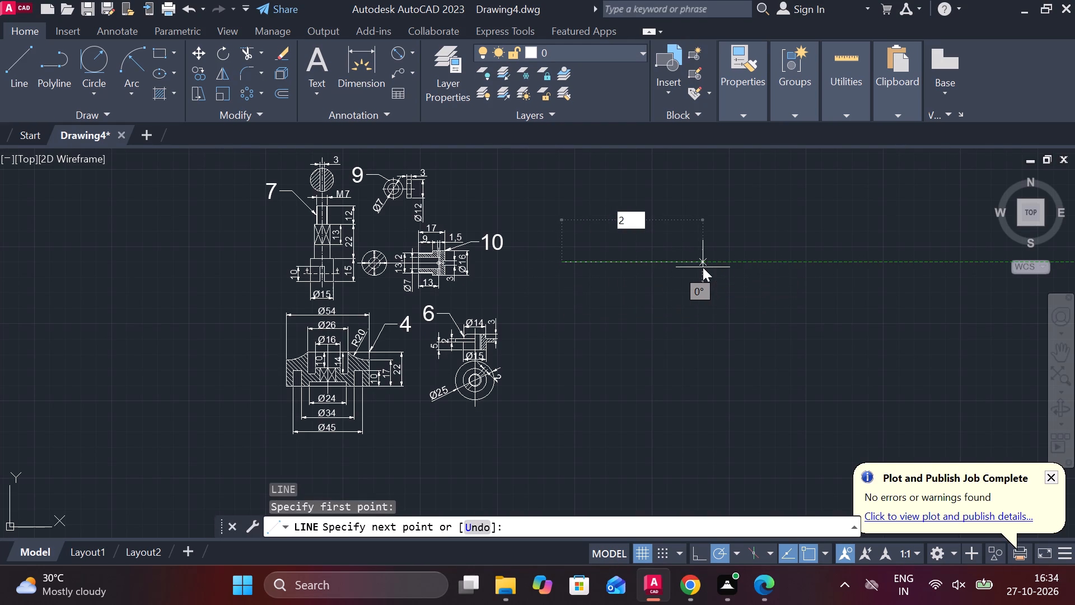
key(Return)
scroll(602, 259, up, 2)
middle_drag(550, 287, 594, 260)
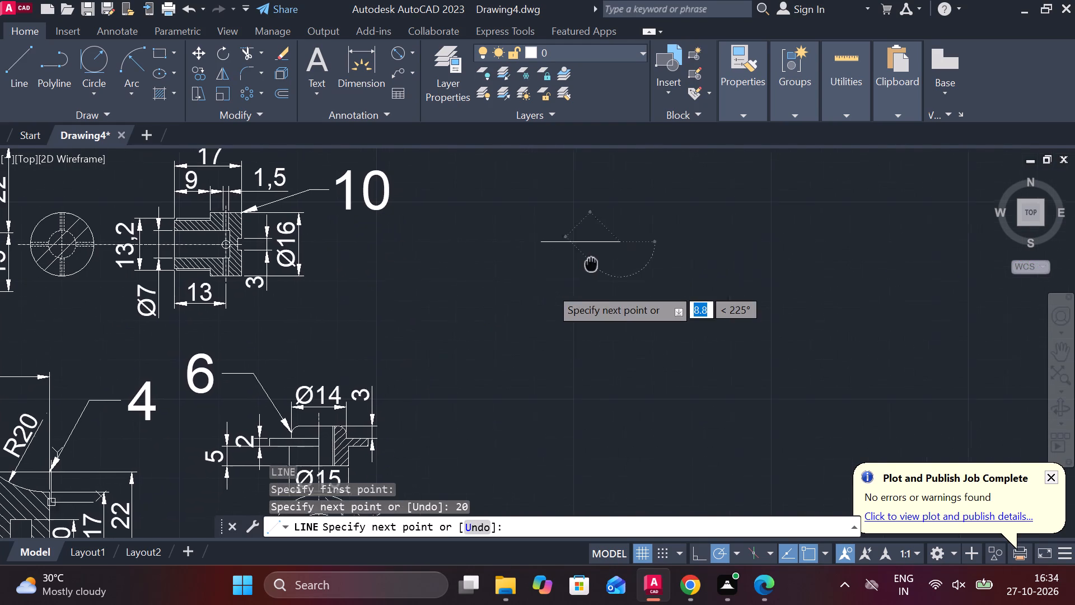
middle_drag(594, 260, 595, 260)
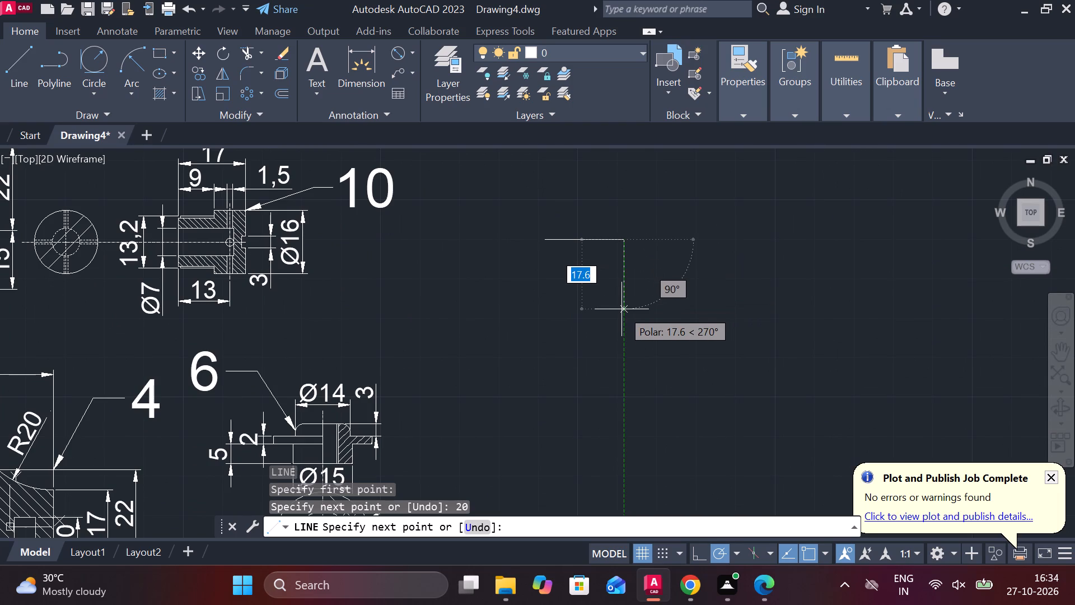
text(20)
key(Return)
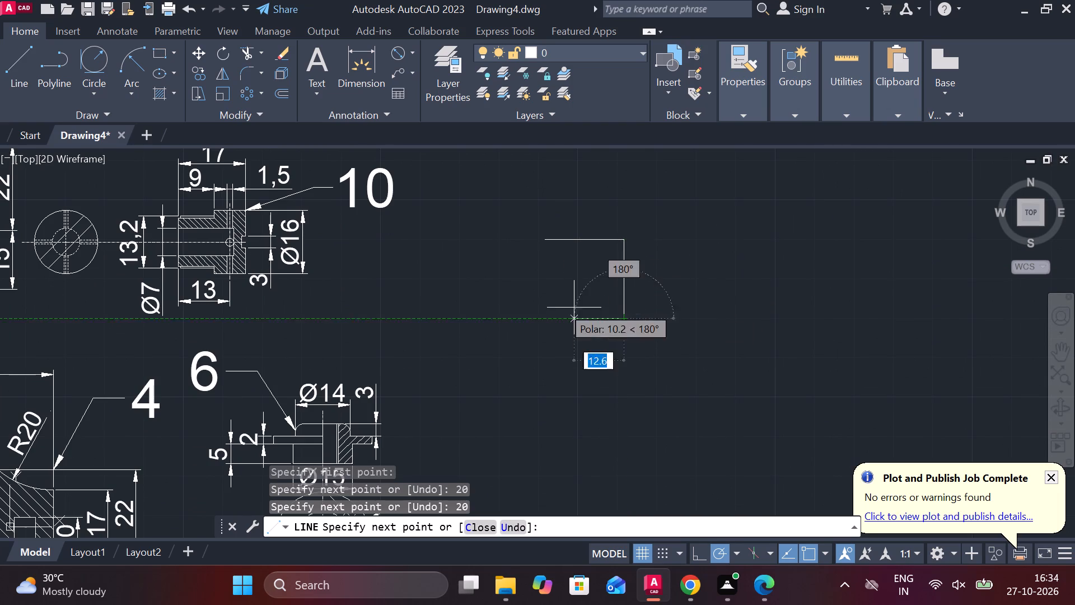
text(200)
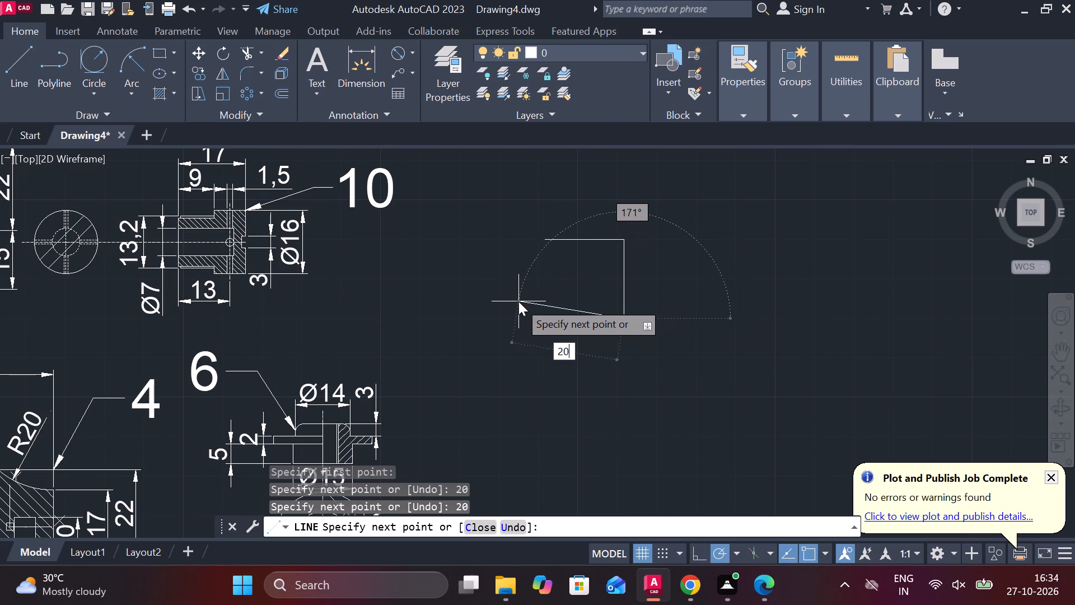
key(Escape)
text(20)
key(Return)
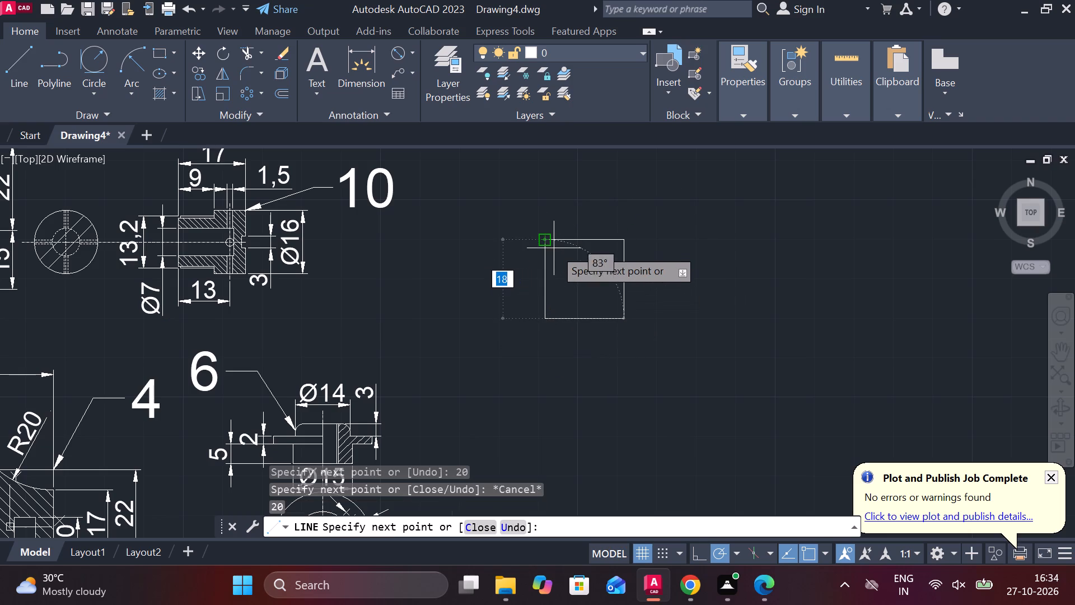
click(546, 241)
scroll(548, 245, up, 3)
key(Escape)
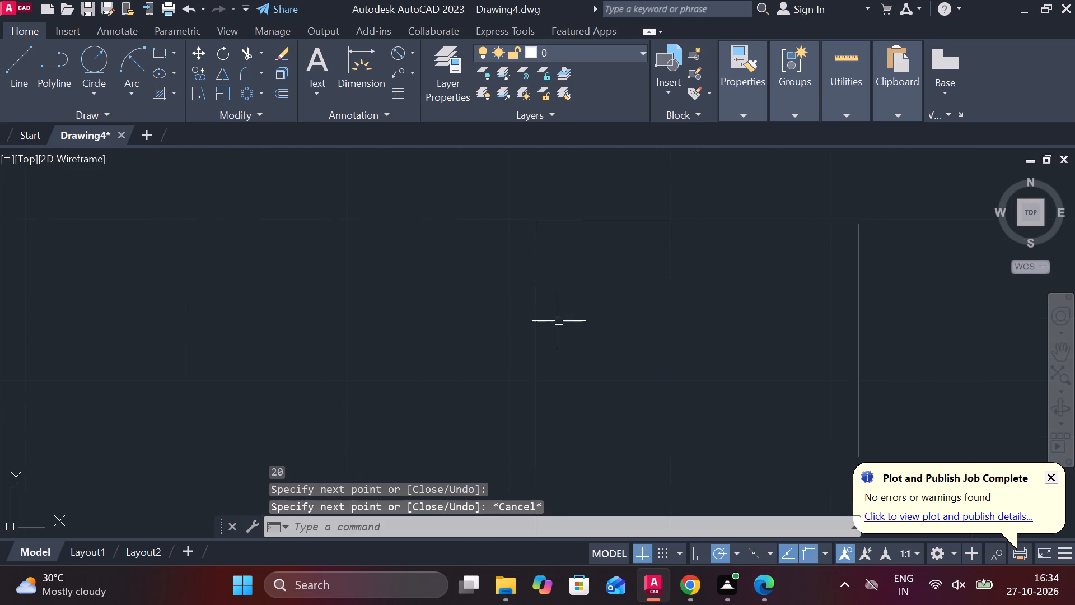
Offset the square's left edge by 1 mm both inward and outward.
scroll(542, 277, down, 1)
click(535, 313)
key(o)
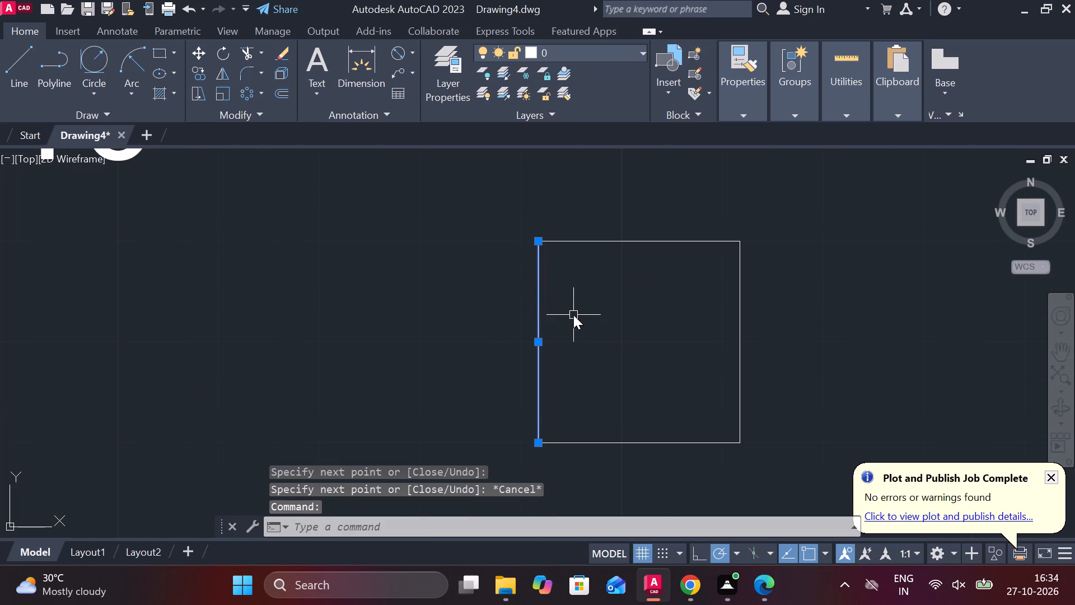
key(Return)
key(Return)
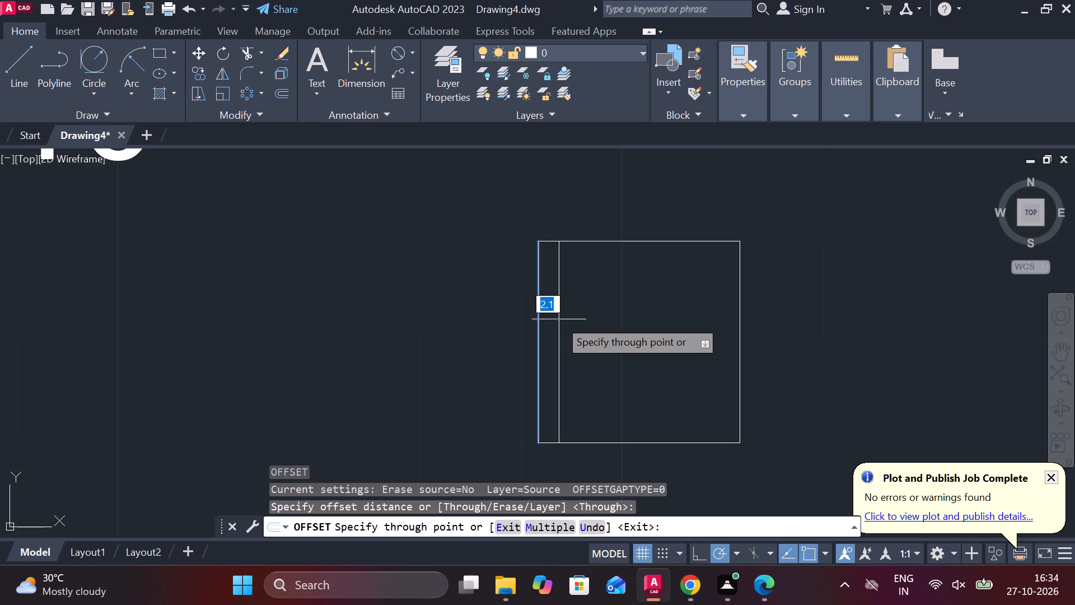
text(1)
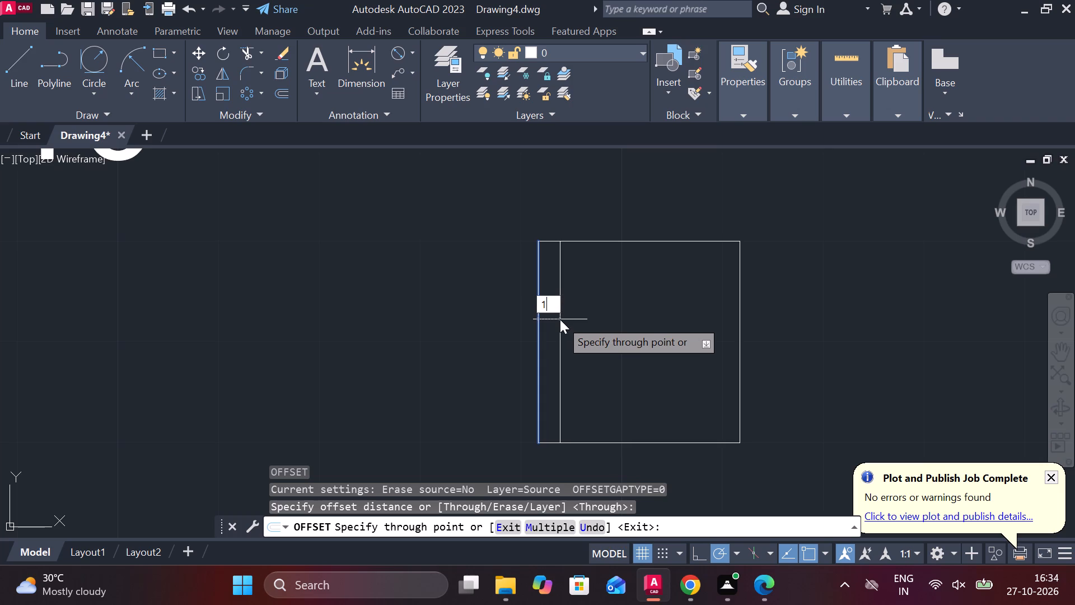
key(space)
click(536, 305)
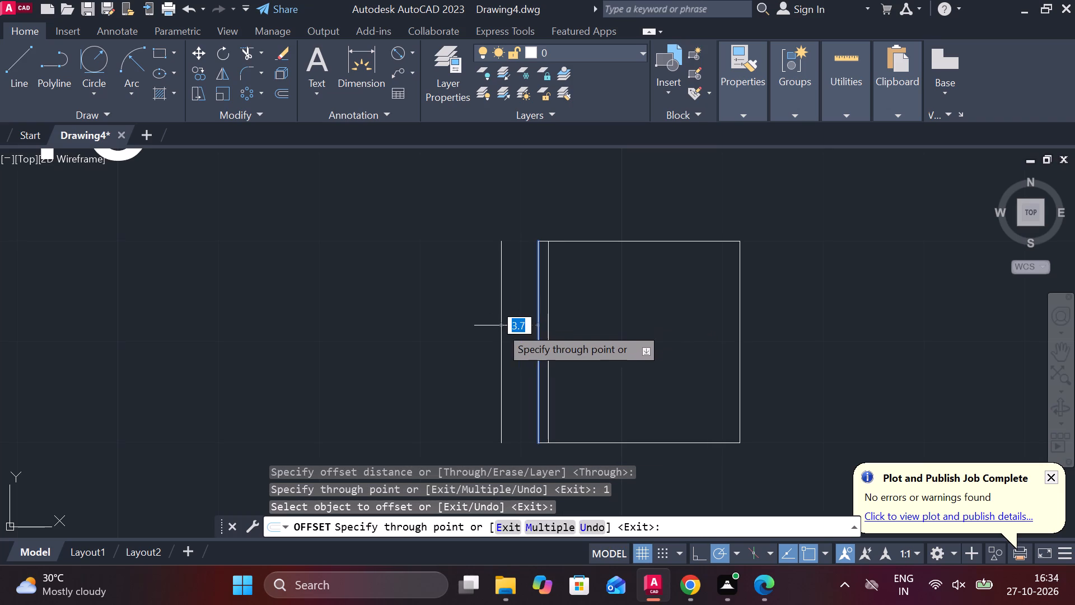
key(1)
key(space)
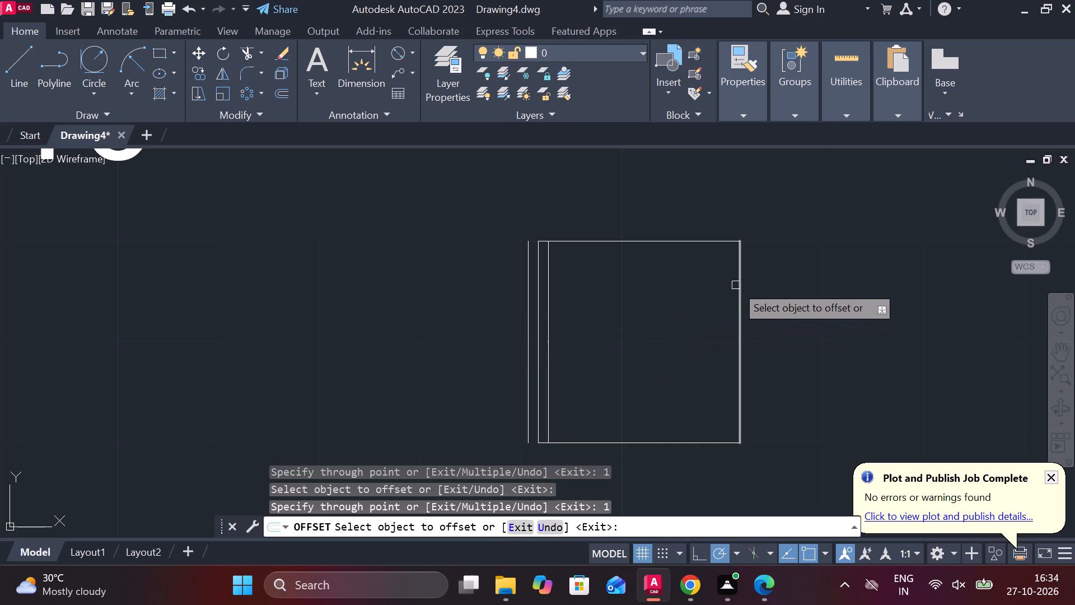
Offset the square's right edge by 1 mm both outward and inward.
click(736, 285)
text(1)
key(space)
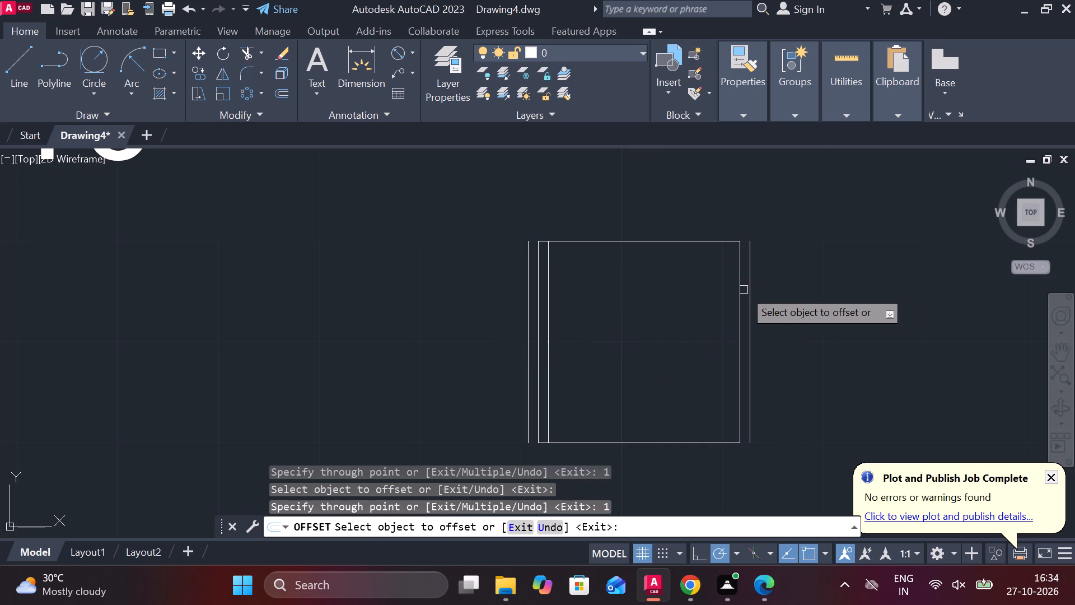
click(739, 286)
text(1)
key(space)
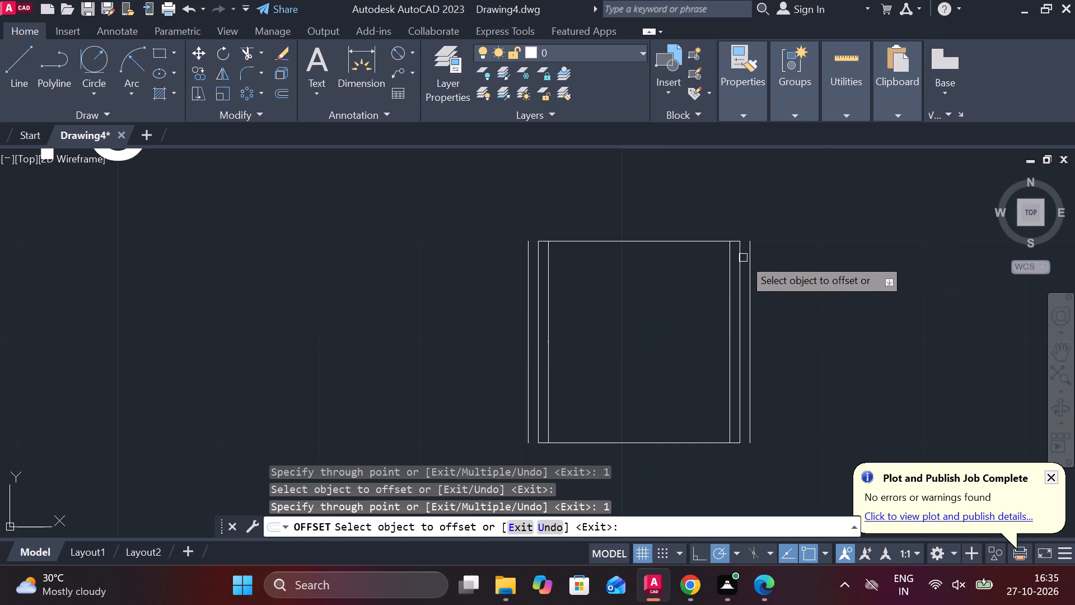
key(Escape)
Draw a two-point circle of diameter 2 mm from the square's upper right corner downward along its right edge.
middle_drag(763, 255, 631, 272)
text(C)
key(space)
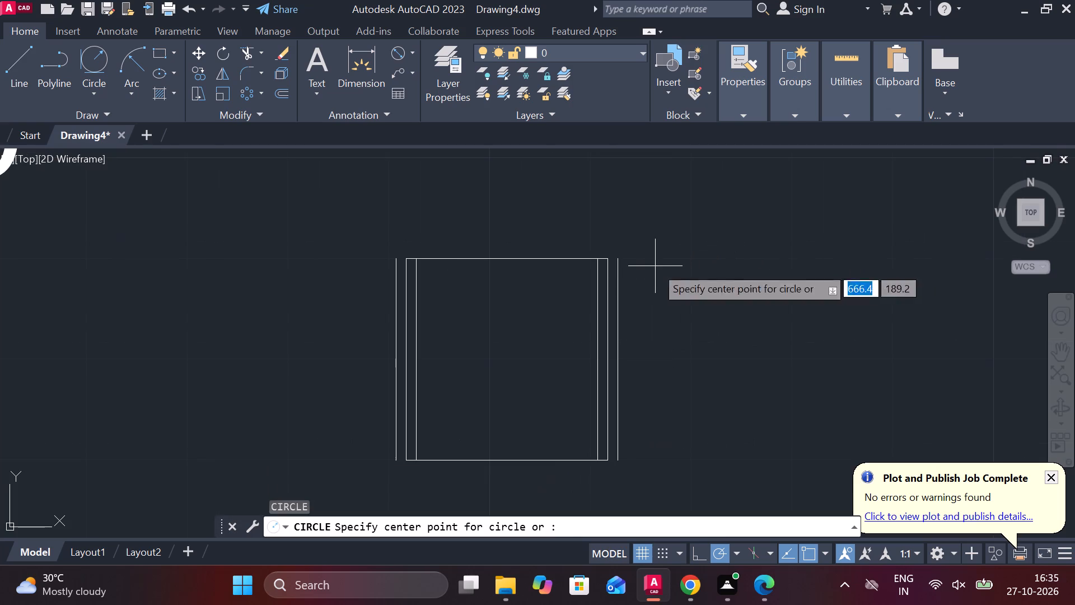
click(576, 523)
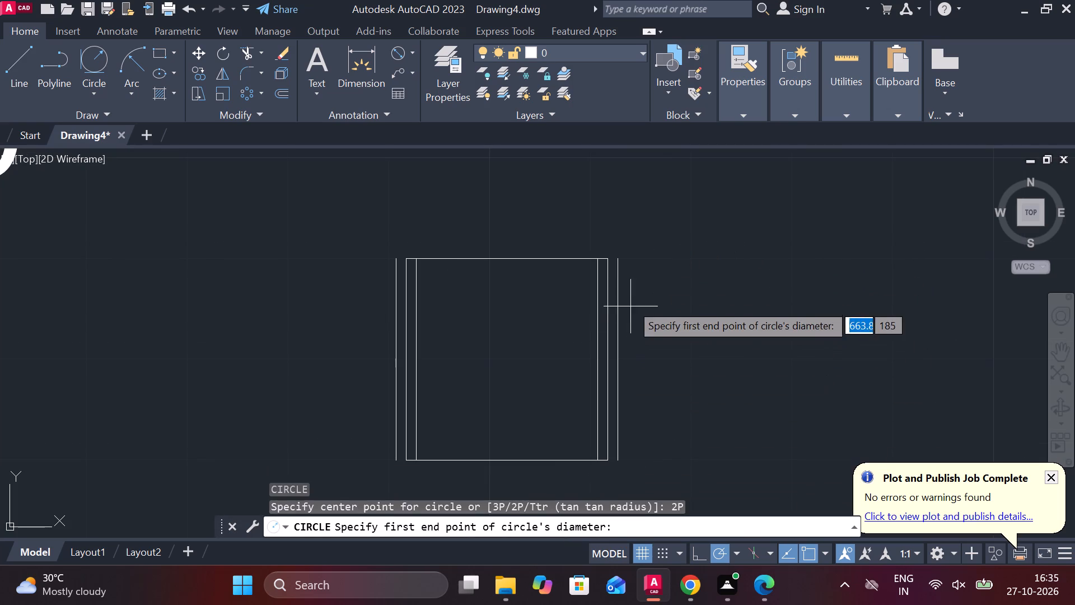
click(608, 262)
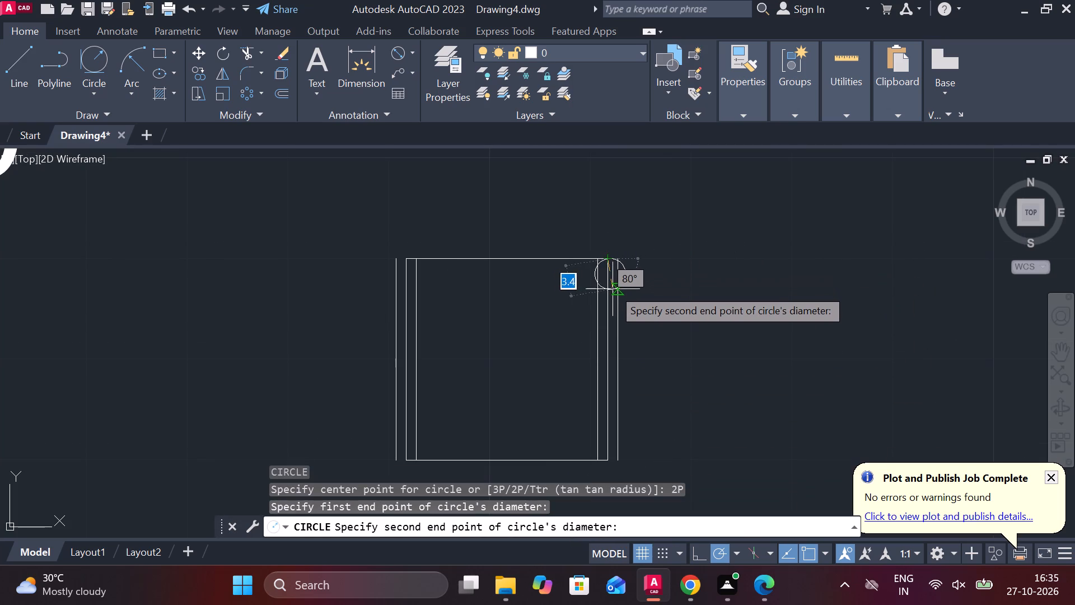
scroll(613, 288, up, 1)
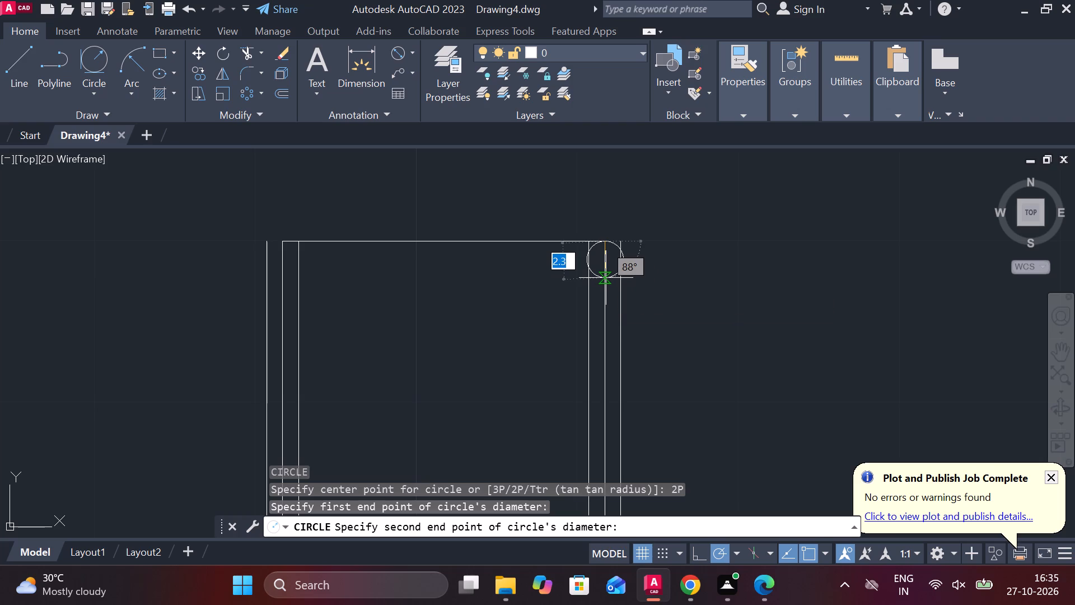
scroll(614, 326, down, 1)
middle_drag(608, 362, 589, 271)
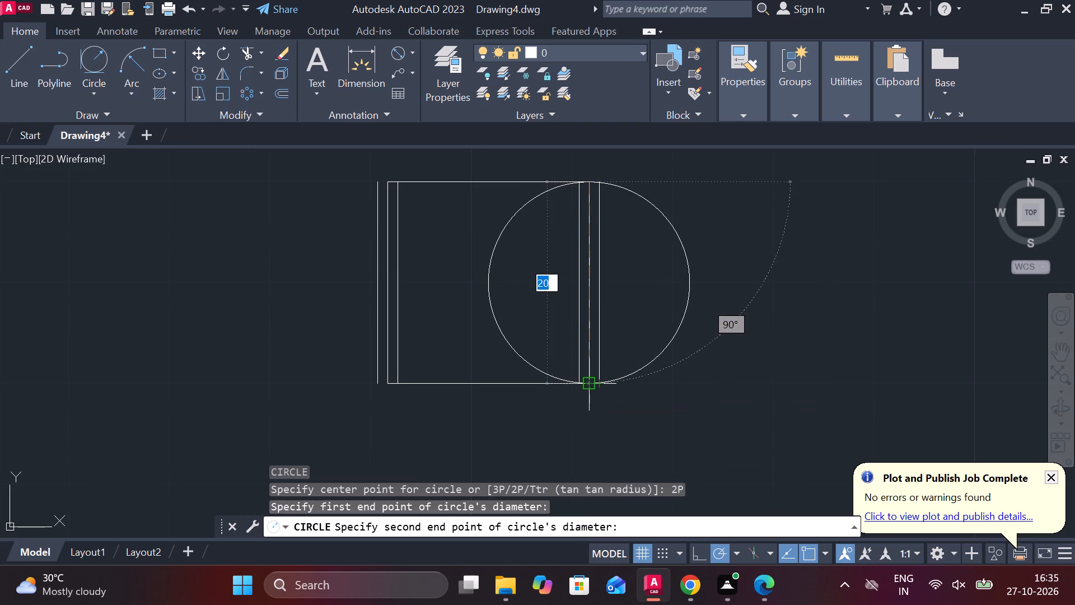
text(2C)
key(BackSpace)
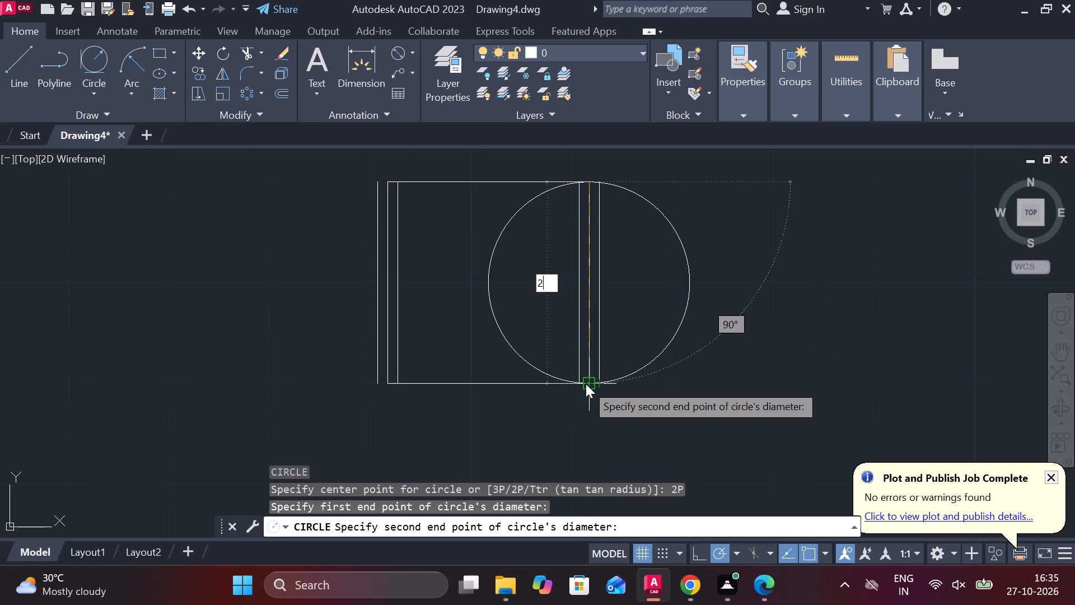
key(Return)
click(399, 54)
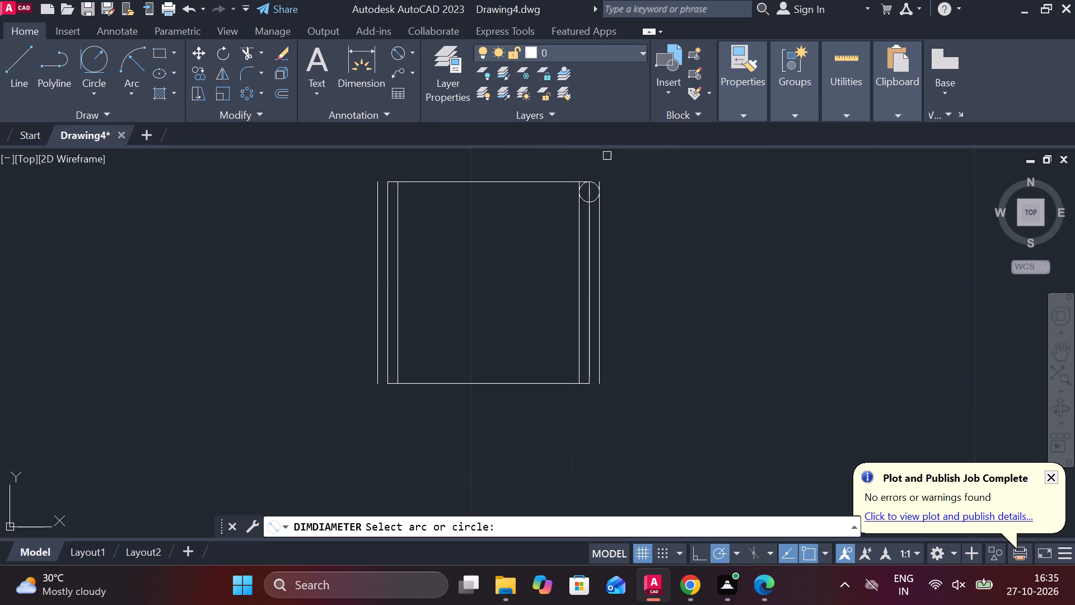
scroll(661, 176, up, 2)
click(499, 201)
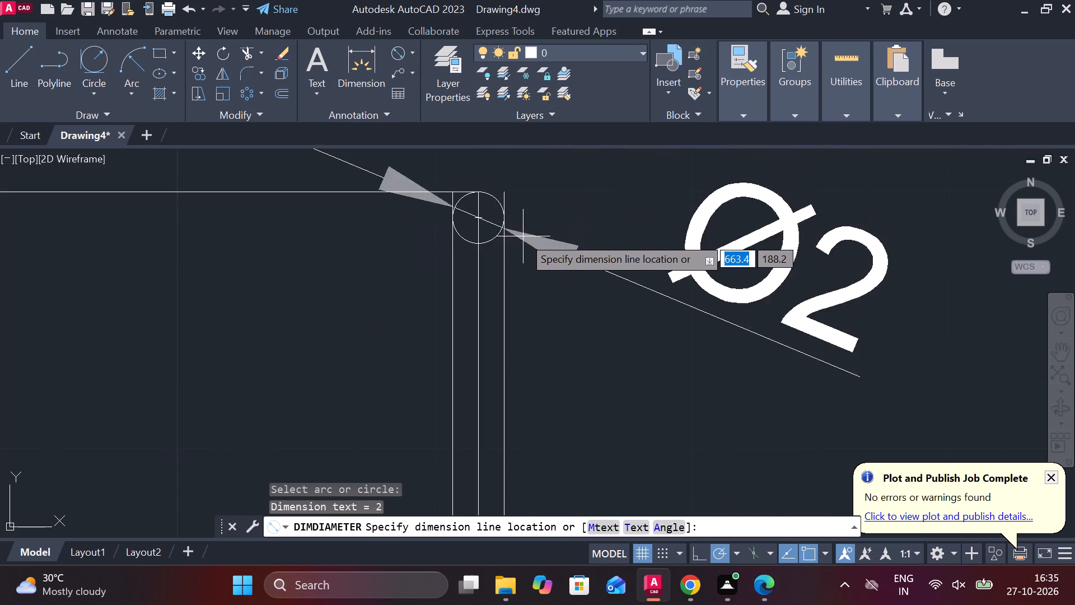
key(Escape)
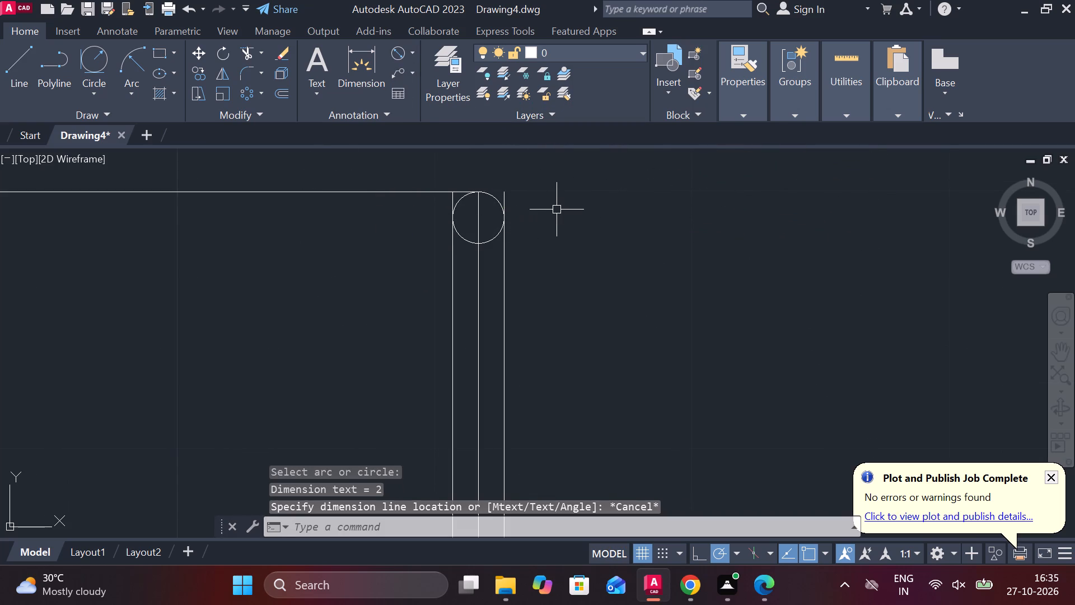
Trim the stub of the square's outer right offset line that extends above its tangent point with the small circle.
text(TR)
key(space)
click(501, 194)
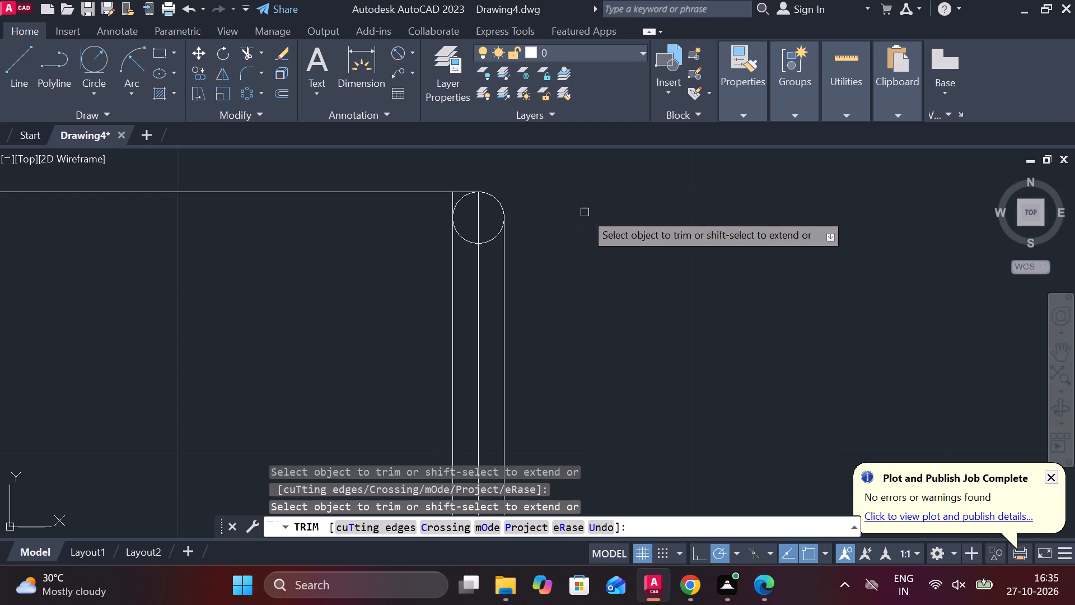
scroll(585, 212, down, 2)
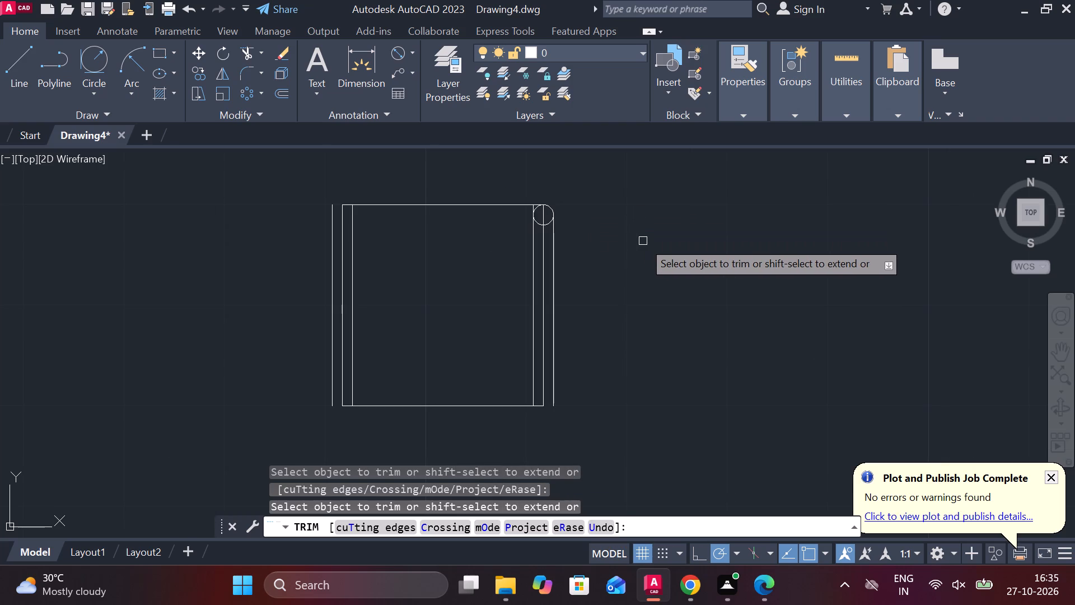
middle_drag(443, 297, 503, 310)
middle_drag(483, 278, 536, 305)
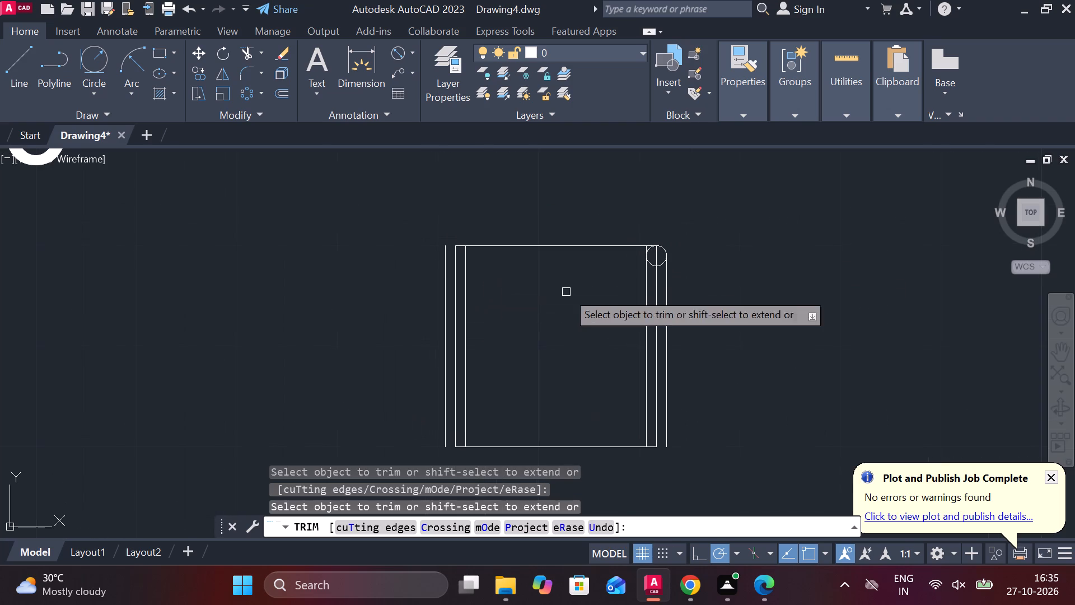
key(Escape)
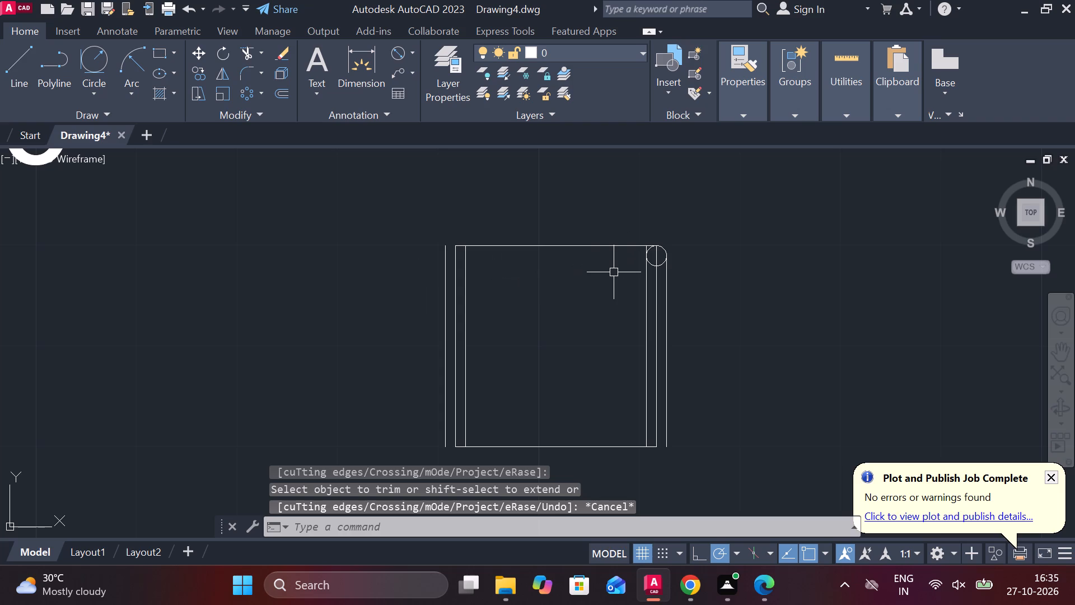
With the polar tracking increment set to 30°, draw a line about 20 mm long from the circle's centre, sloping slightly down to the square's left edge.
key(l)
key(Return)
click(653, 259)
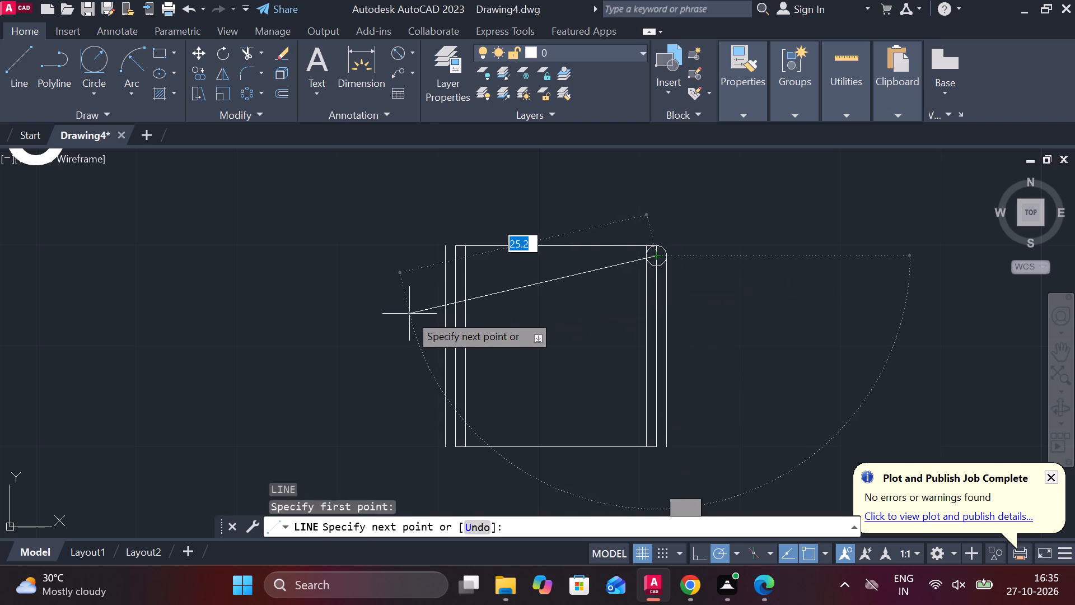
scroll(457, 283, up, 2)
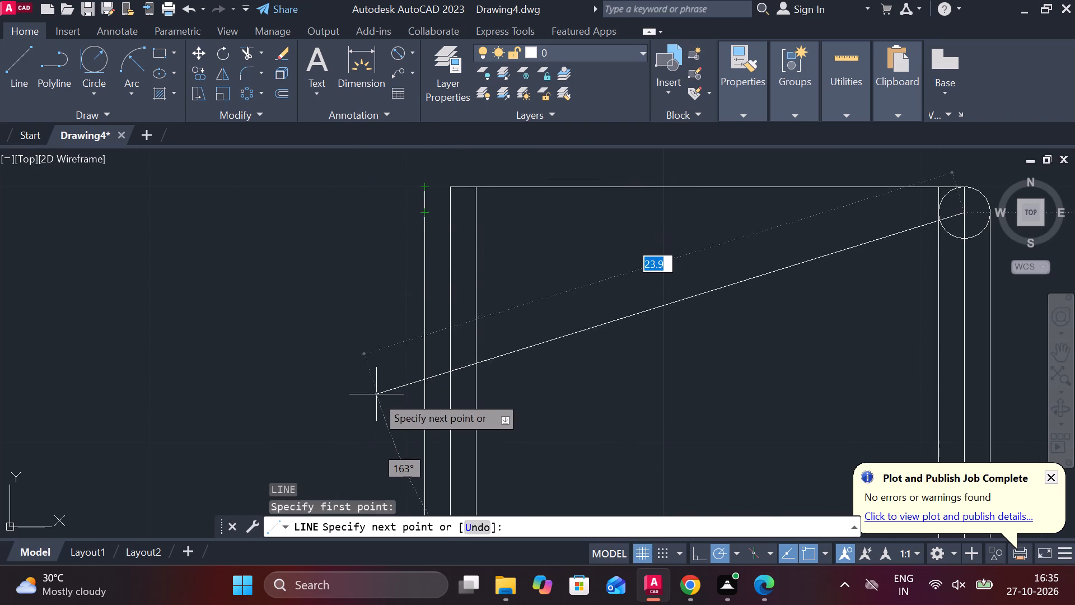
click(736, 552)
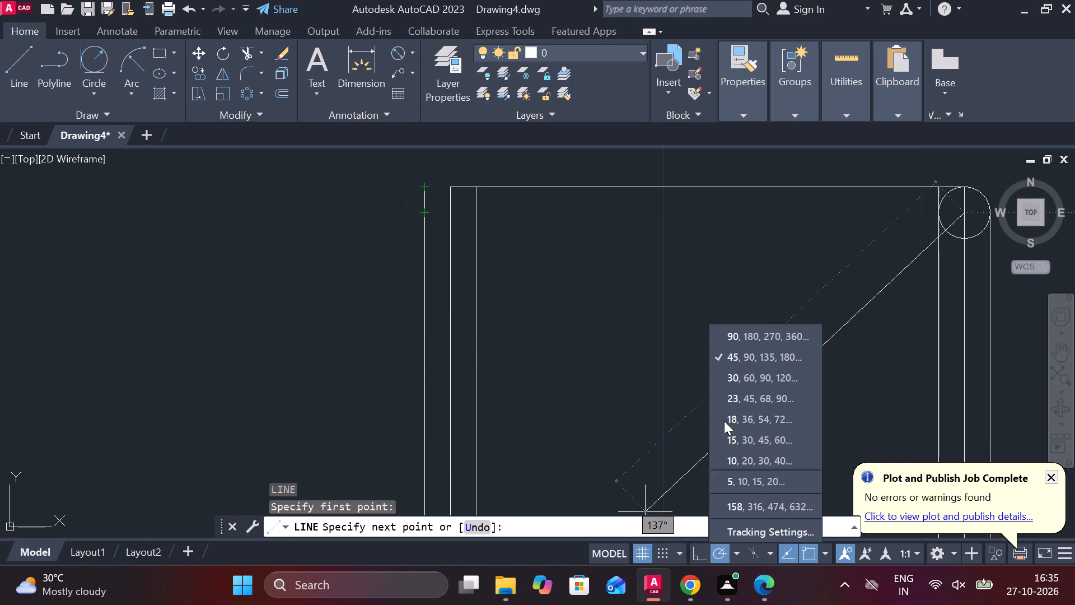
click(733, 382)
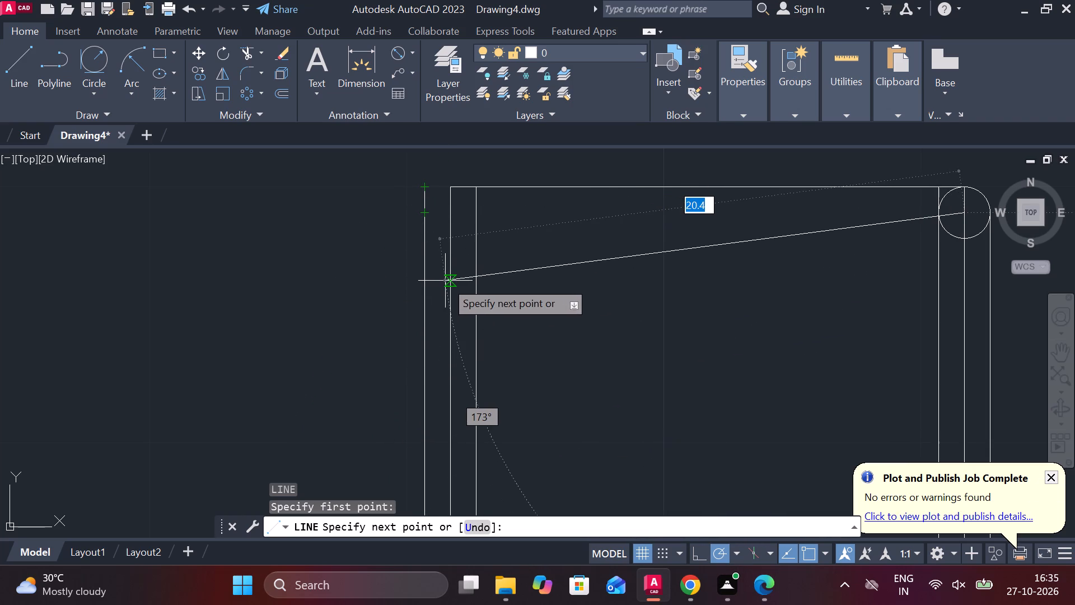
scroll(445, 281, down, 1)
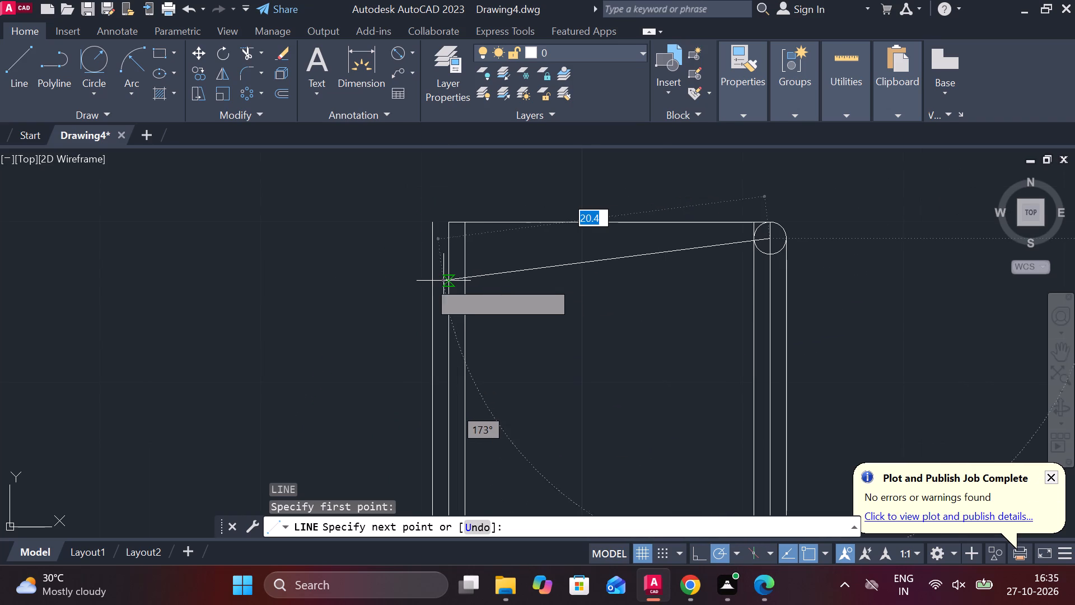
scroll(427, 278, up, 1)
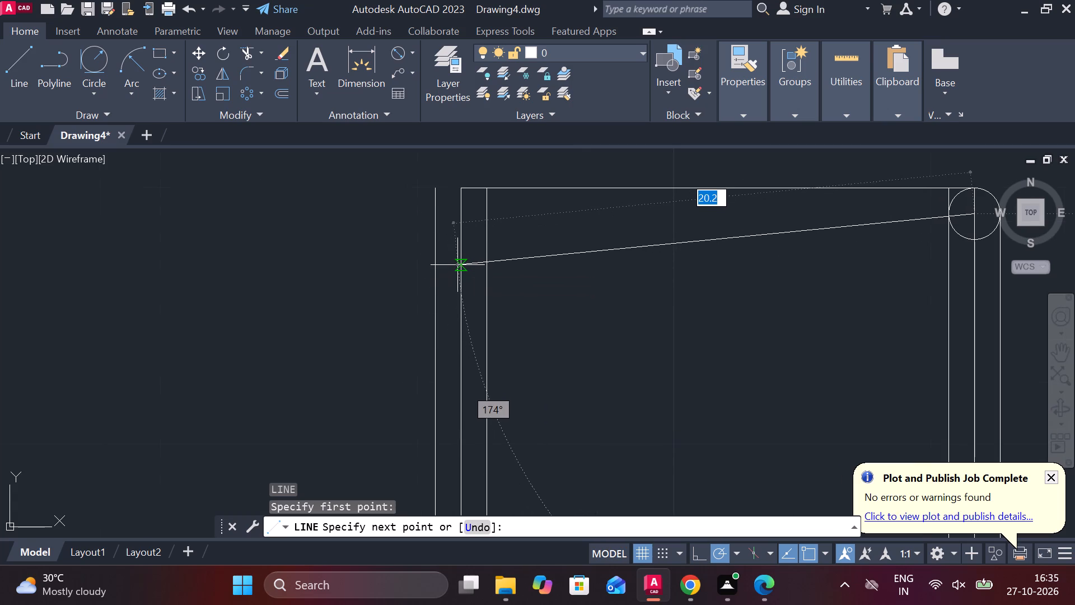
click(457, 261)
key(Escape)
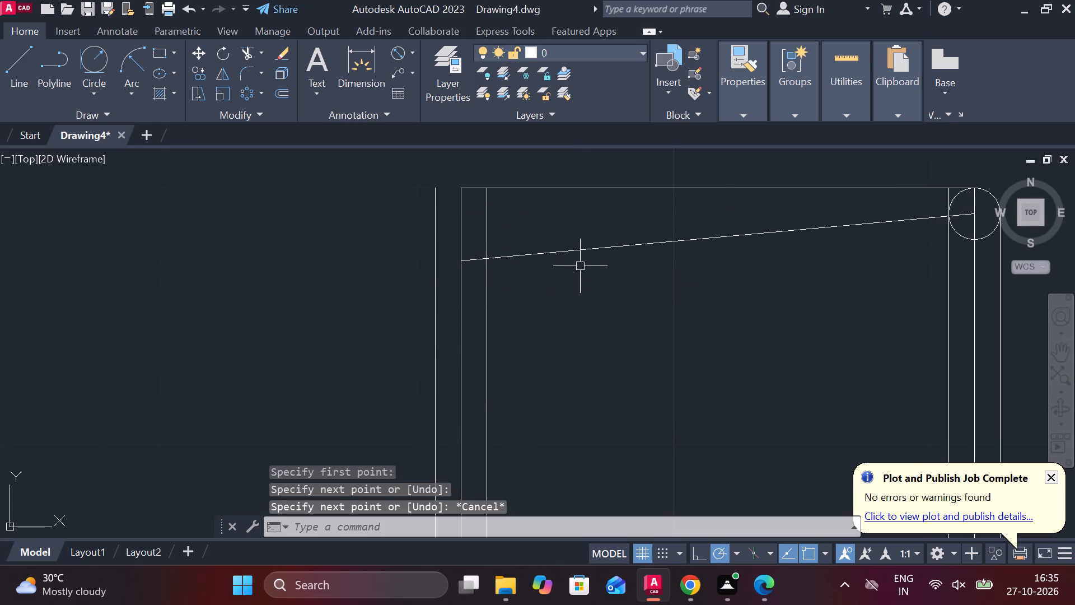
Draw a circle of about 1 mm radius centred on the sloping line's end on the square's left edge.
text(C)
key(space)
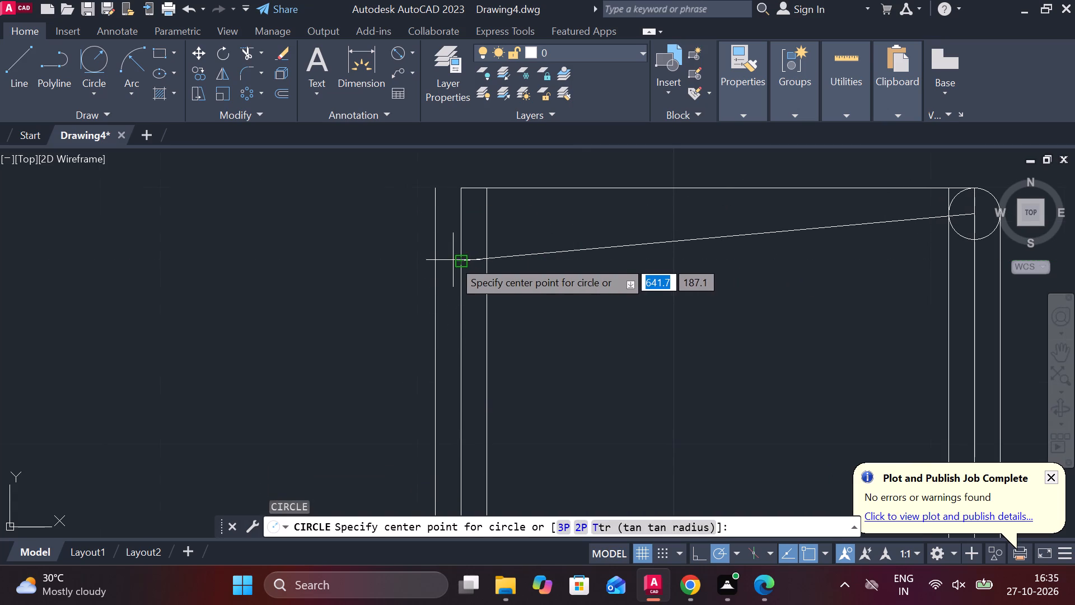
click(456, 260)
click(488, 257)
Join the two circles with two sloping lines, one between their top points and one between their bottom points.
scroll(581, 264, down, 1)
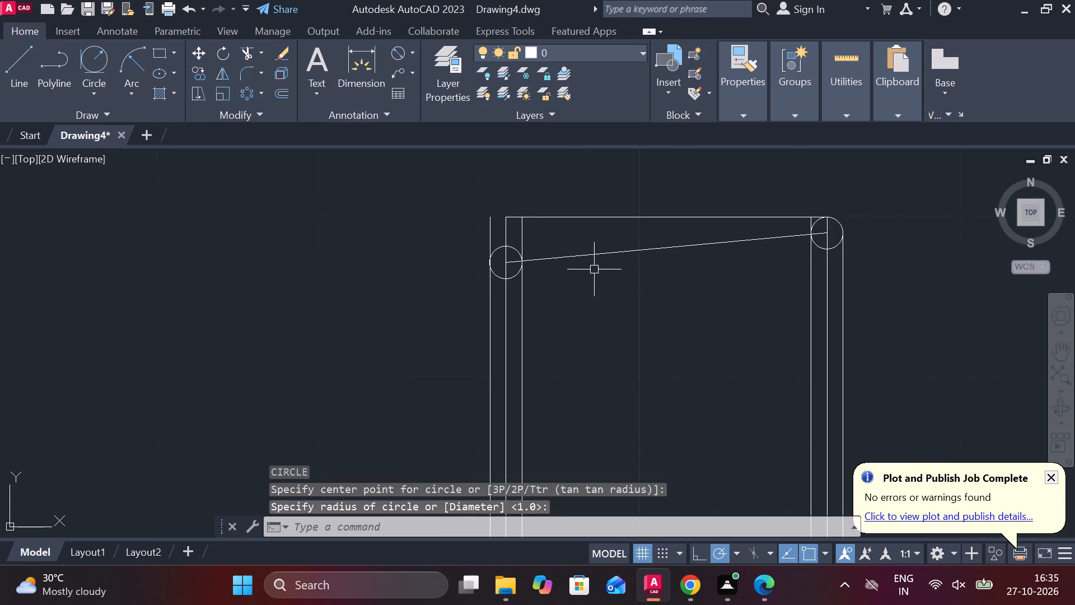
middle_drag(664, 280, 514, 204)
scroll(550, 230, down, 1)
middle_drag(503, 221, 512, 287)
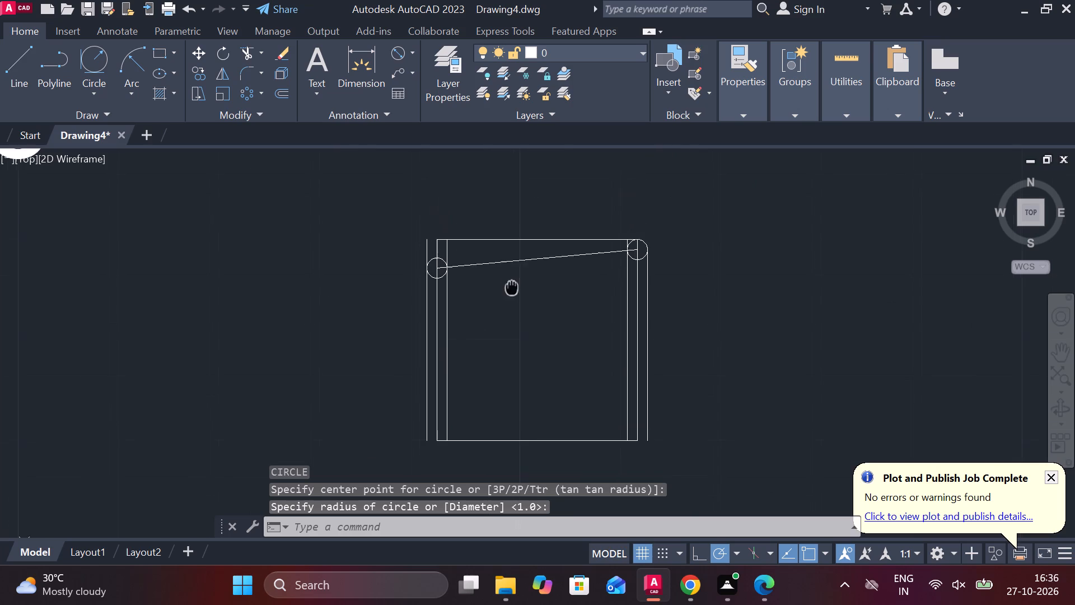
middle_drag(512, 287, 512, 288)
scroll(522, 257, up, 1)
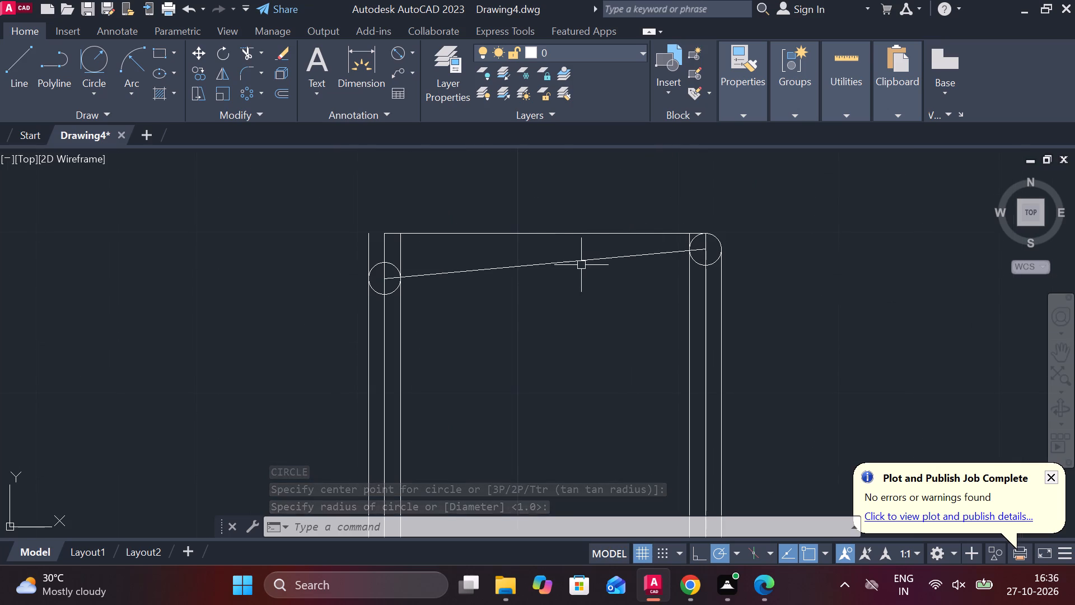
key(l)
key(Return)
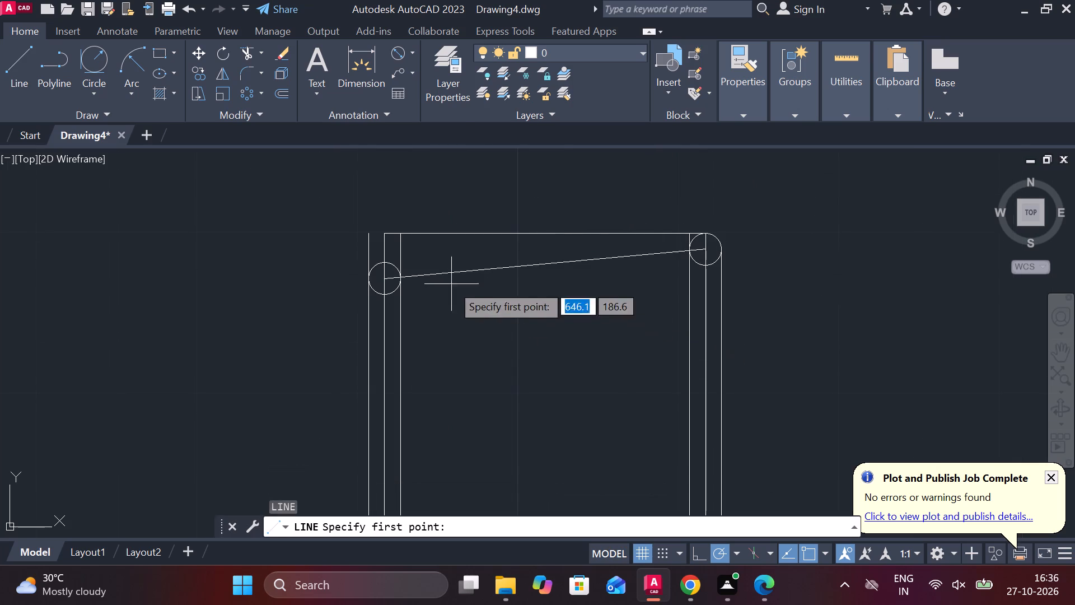
click(389, 258)
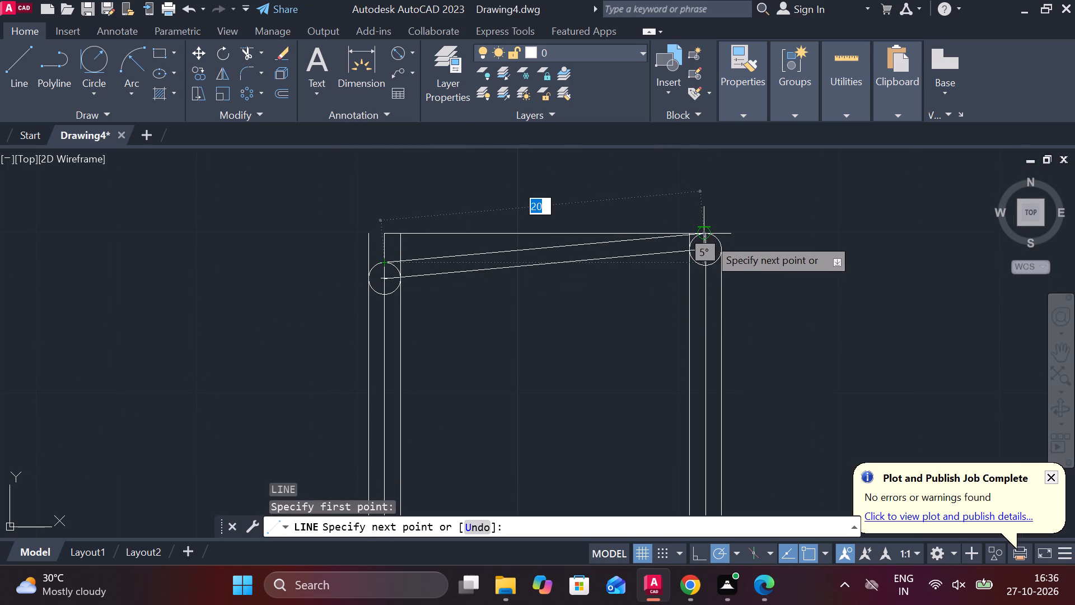
click(708, 238)
key(Escape)
key(space)
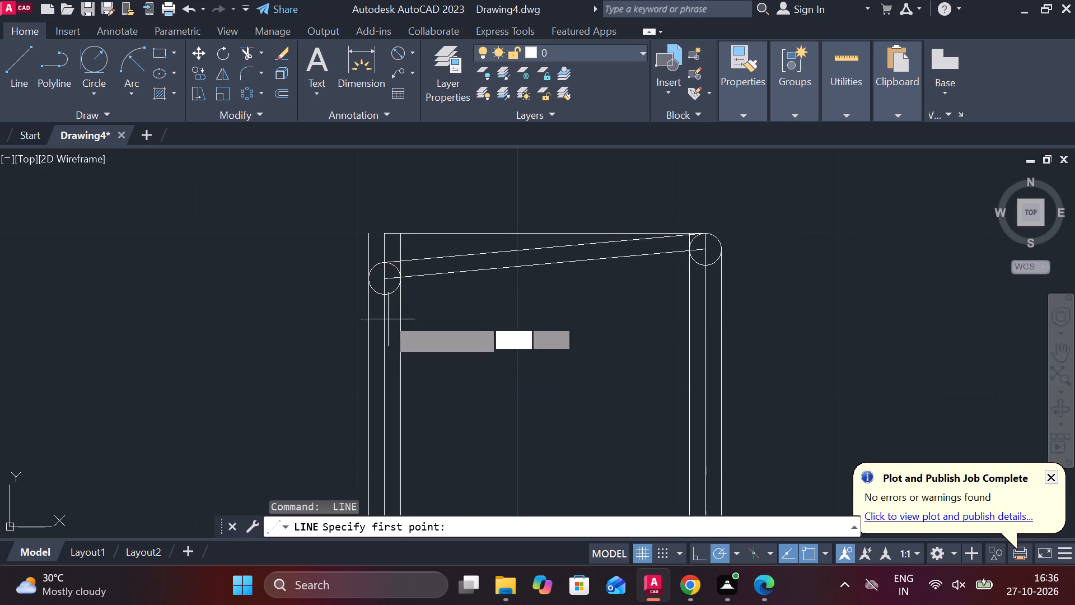
click(387, 300)
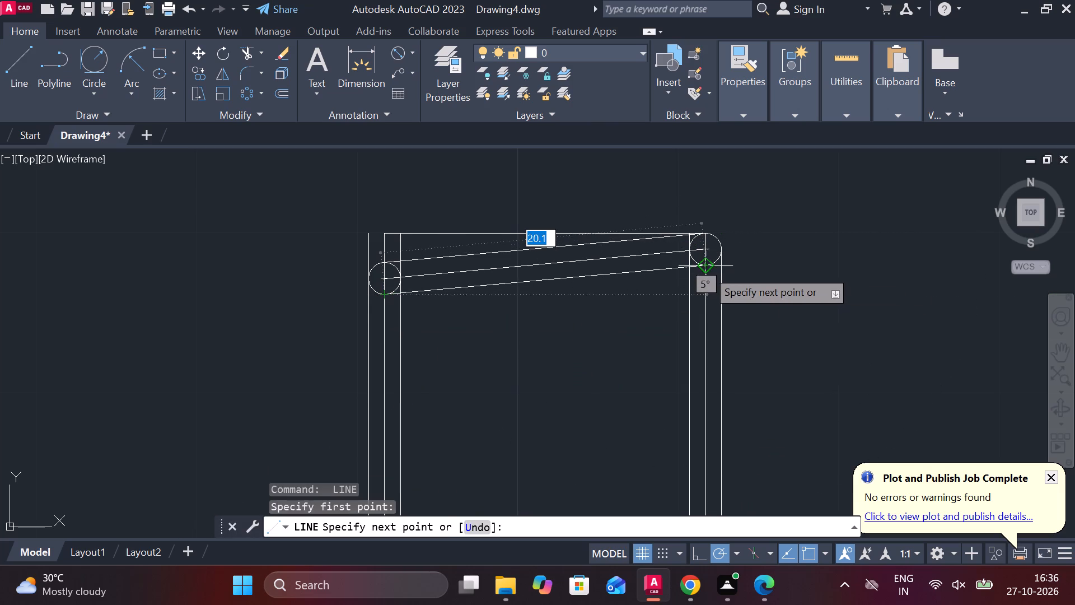
click(709, 267)
key(Escape)
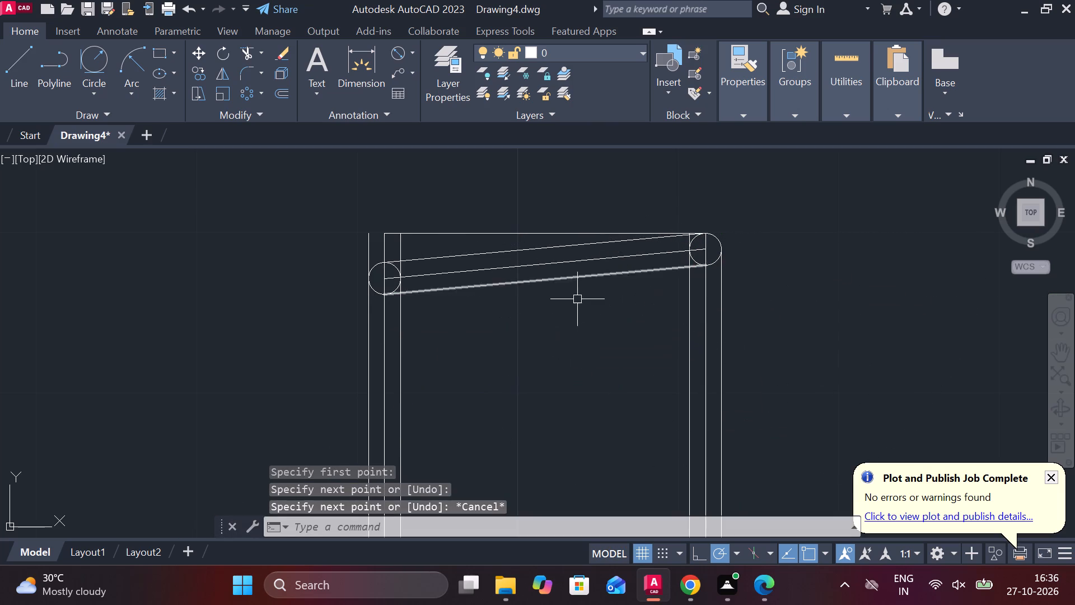
Trim the line pieces inside the left circle and the inner offset line between the sloping lines, and remove the middle sloping line.
middle_drag(498, 306, 552, 310)
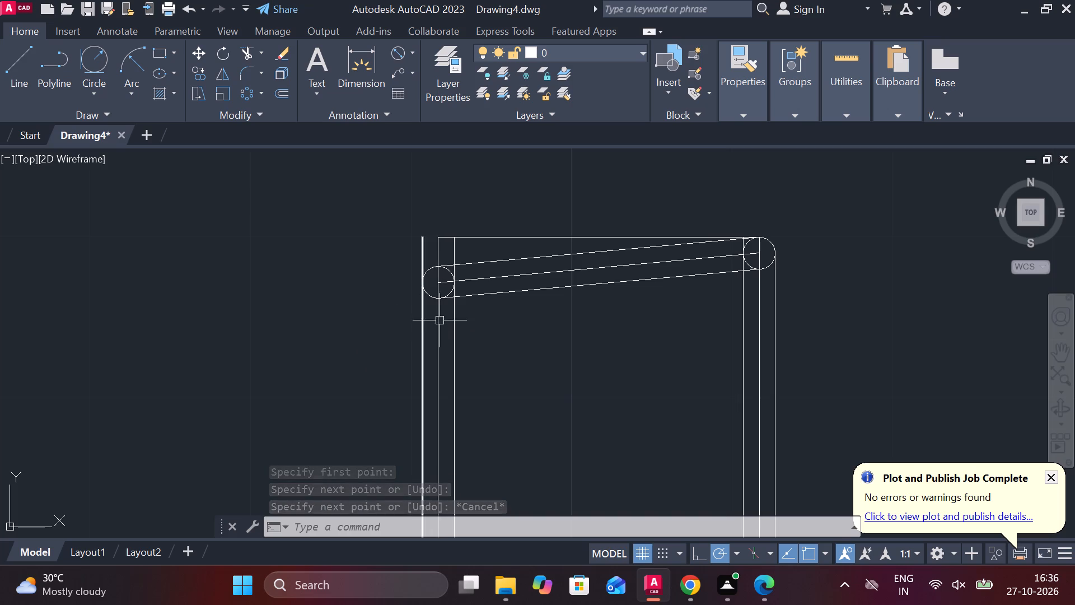
text(TR)
key(space)
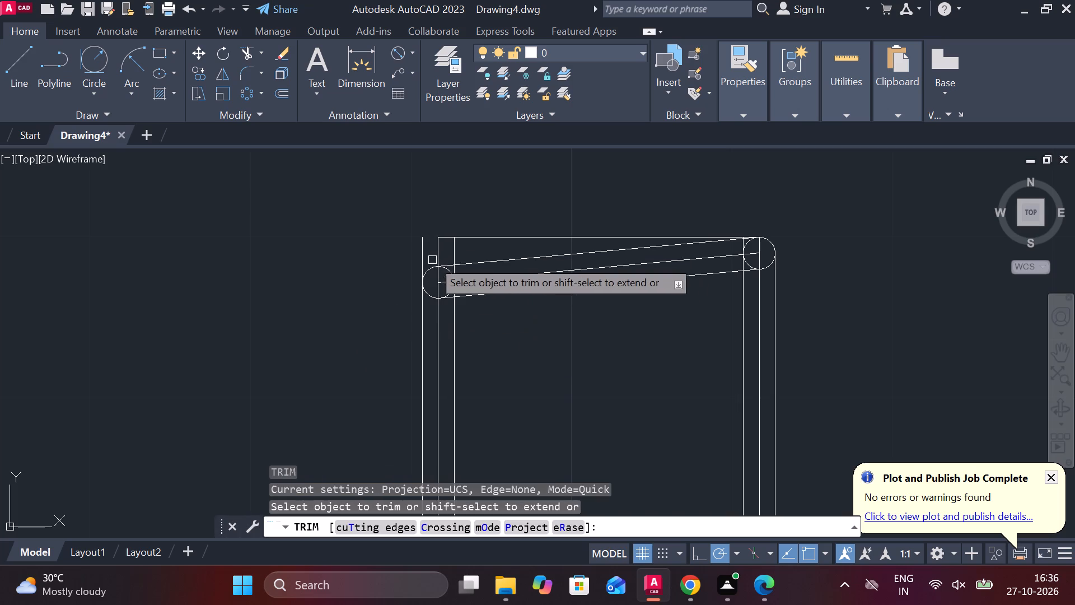
scroll(439, 276, up, 2)
click(437, 281)
click(436, 276)
click(438, 292)
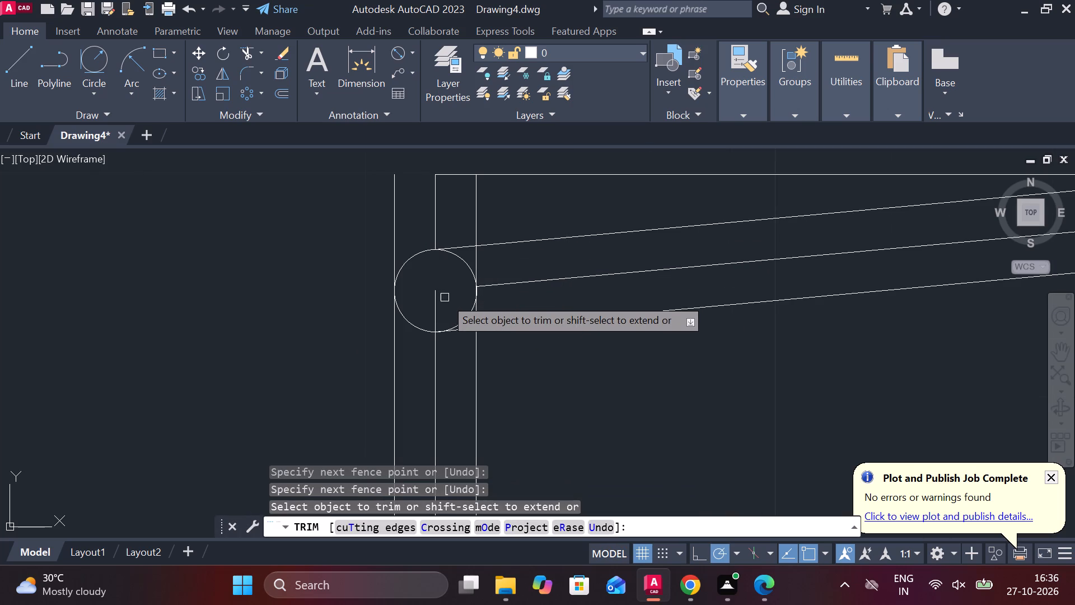
click(438, 306)
click(473, 256)
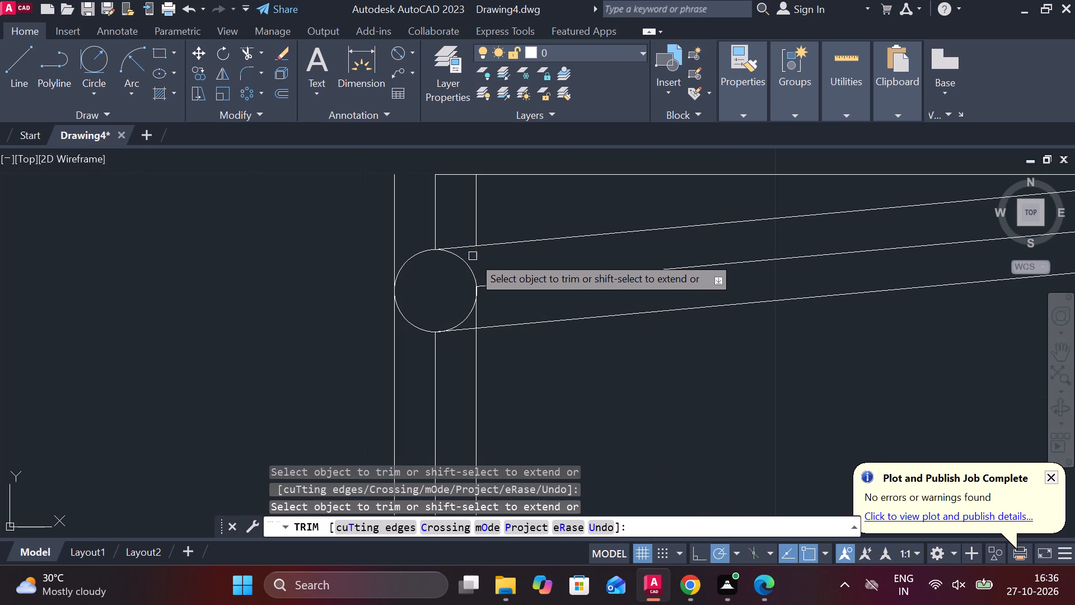
click(479, 314)
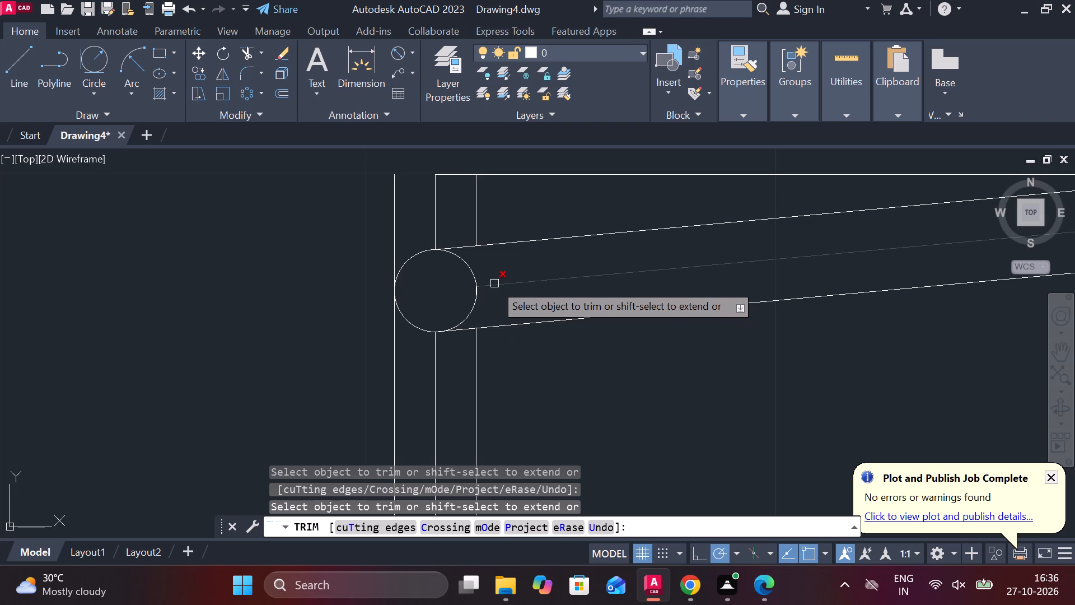
click(494, 283)
Trim away the leftover sliver of the inner offset line along the left circle's edge.
click(482, 291)
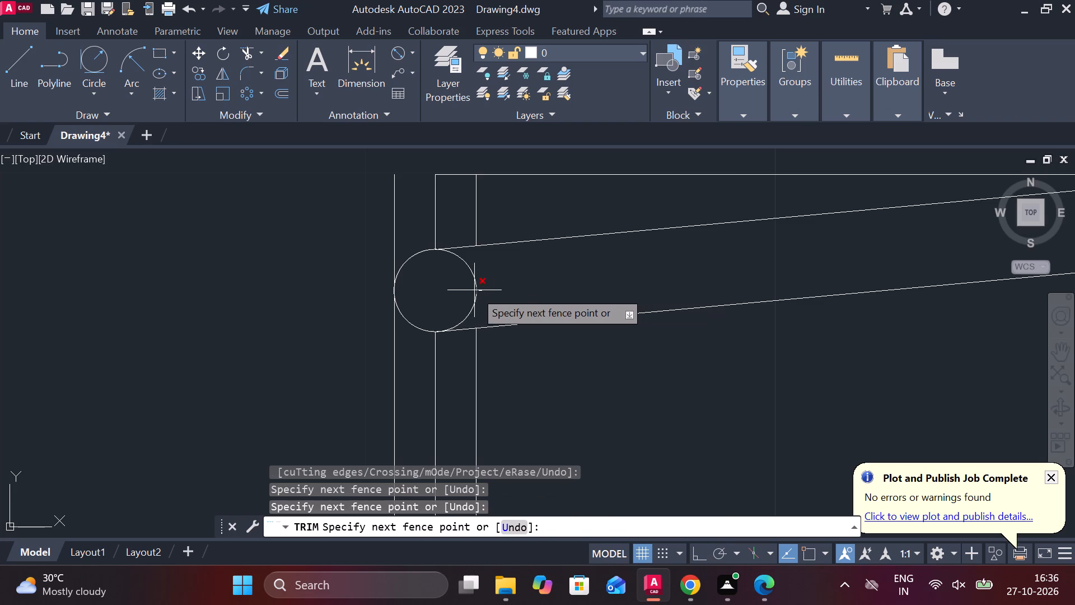
click(474, 290)
key(ctrl+z)
scroll(461, 283, up, 3)
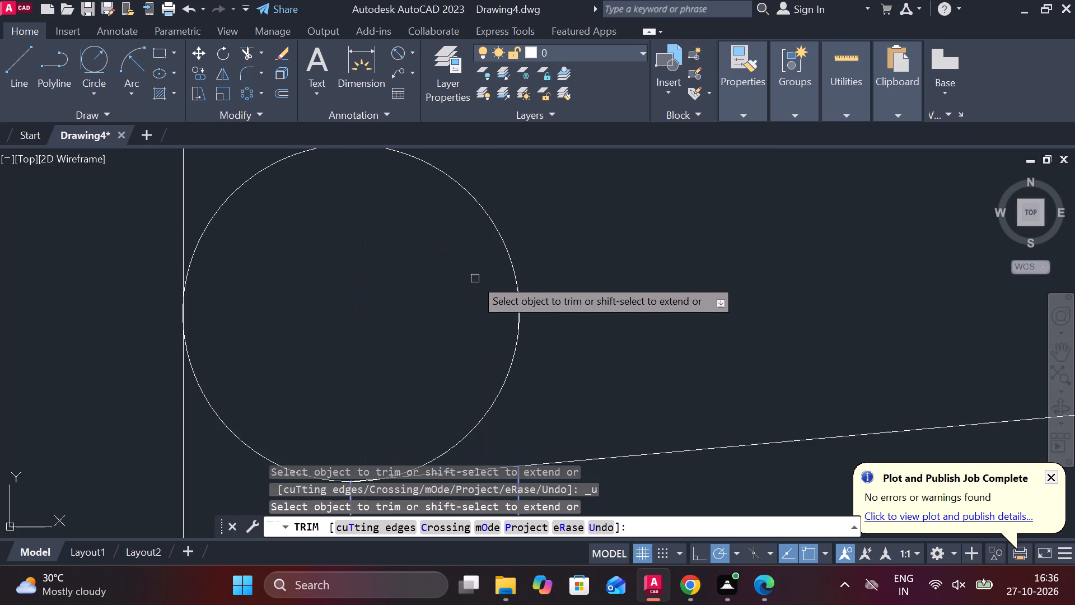
scroll(510, 294, up, 3)
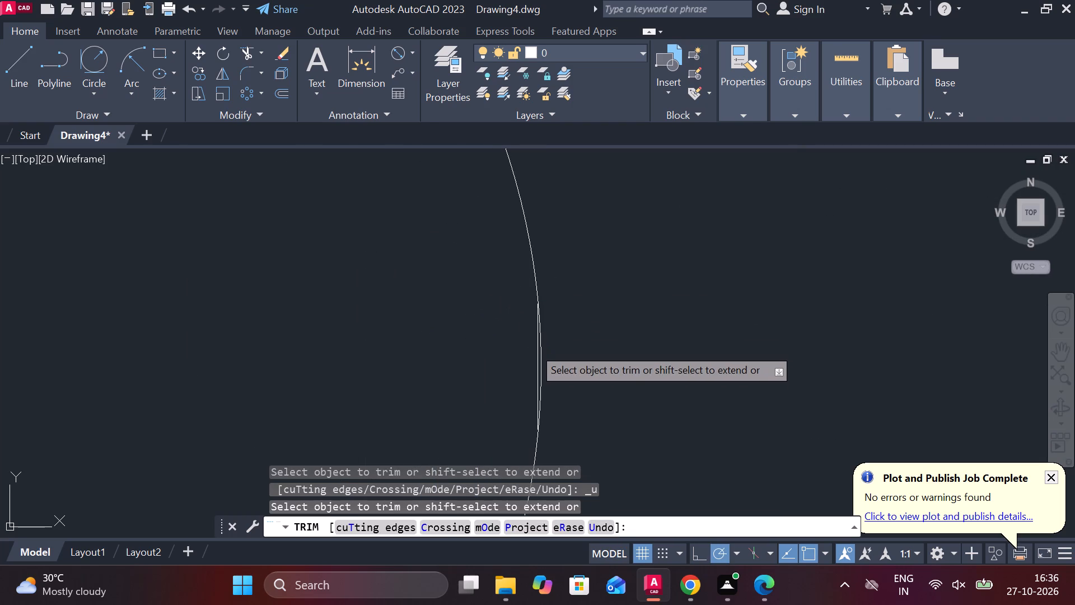
click(533, 347)
scroll(535, 342, up, 3)
click(545, 361)
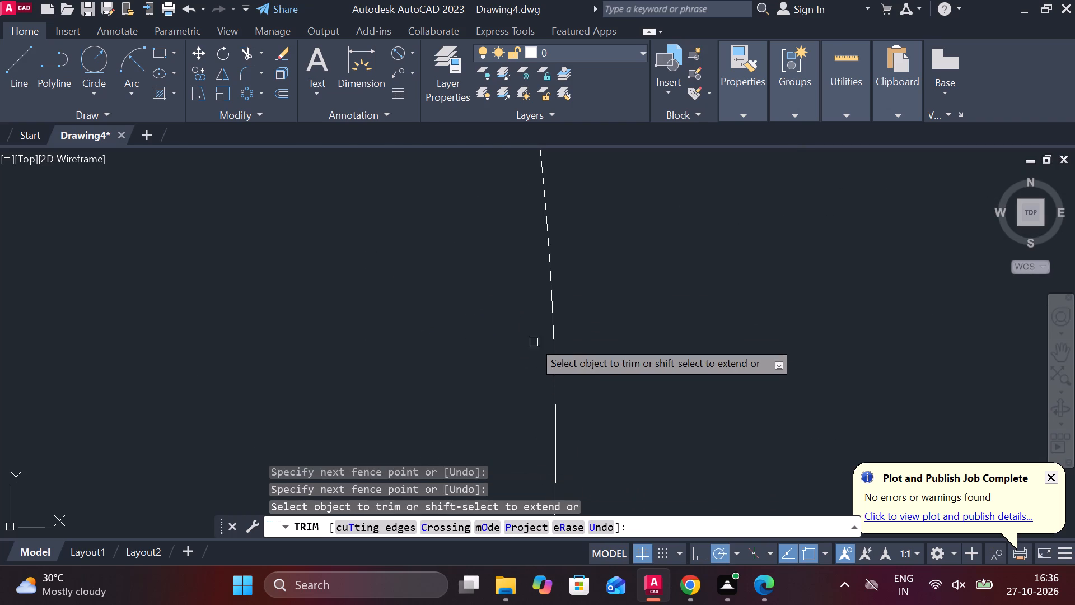
Trim the right inner offset line within and above the sloping bar, and the square's right edge inside the right circle.
scroll(531, 336, down, 6)
scroll(596, 328, down, 4)
middle_drag(623, 354, 349, 319)
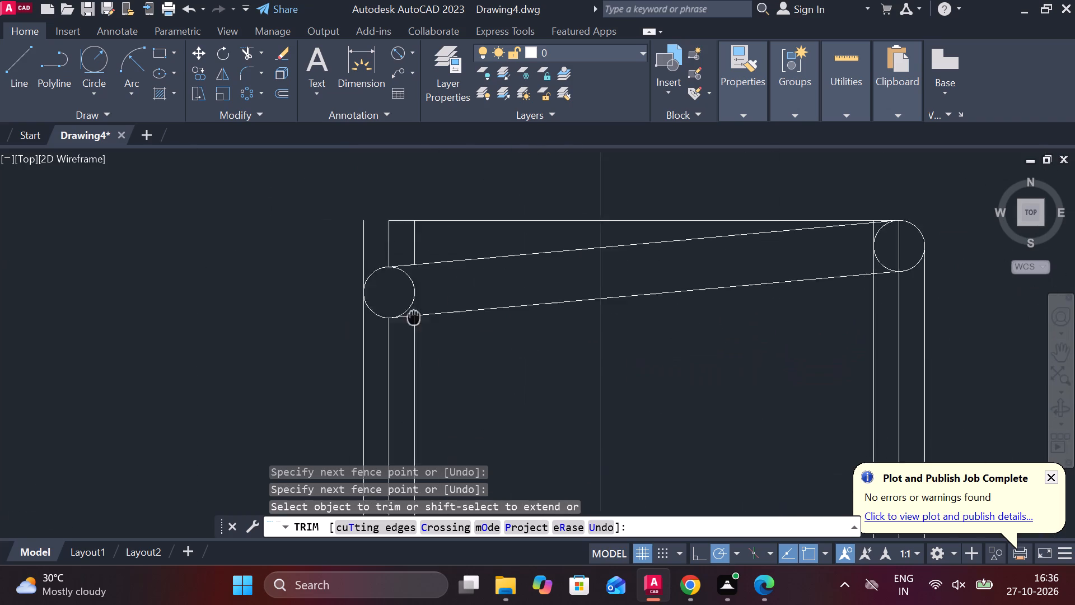
middle_drag(349, 319, 331, 322)
middle_drag(614, 291, 233, 230)
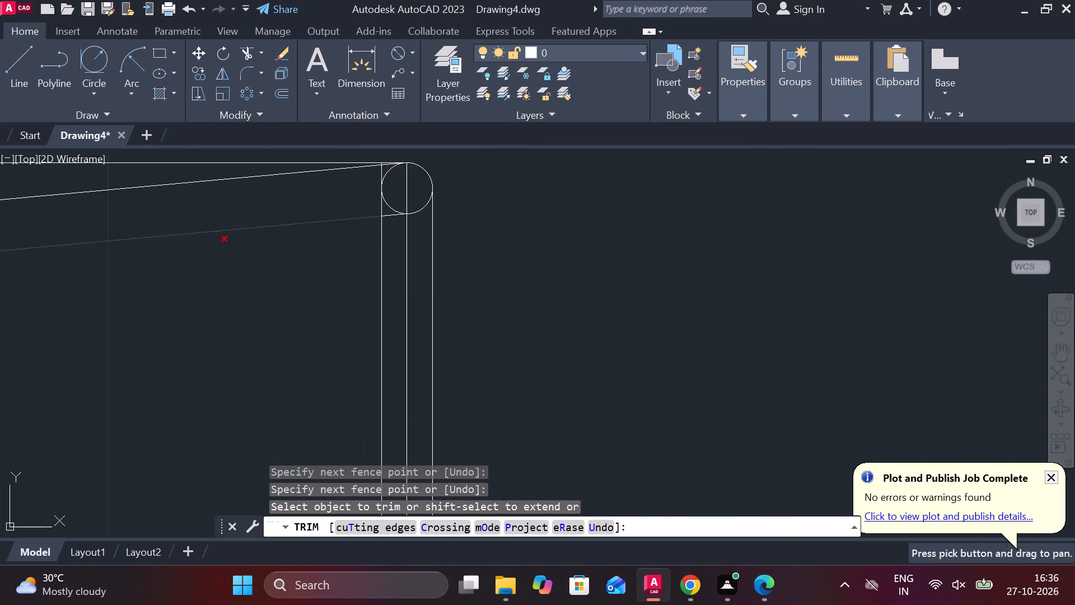
middle_drag(382, 205, 391, 239)
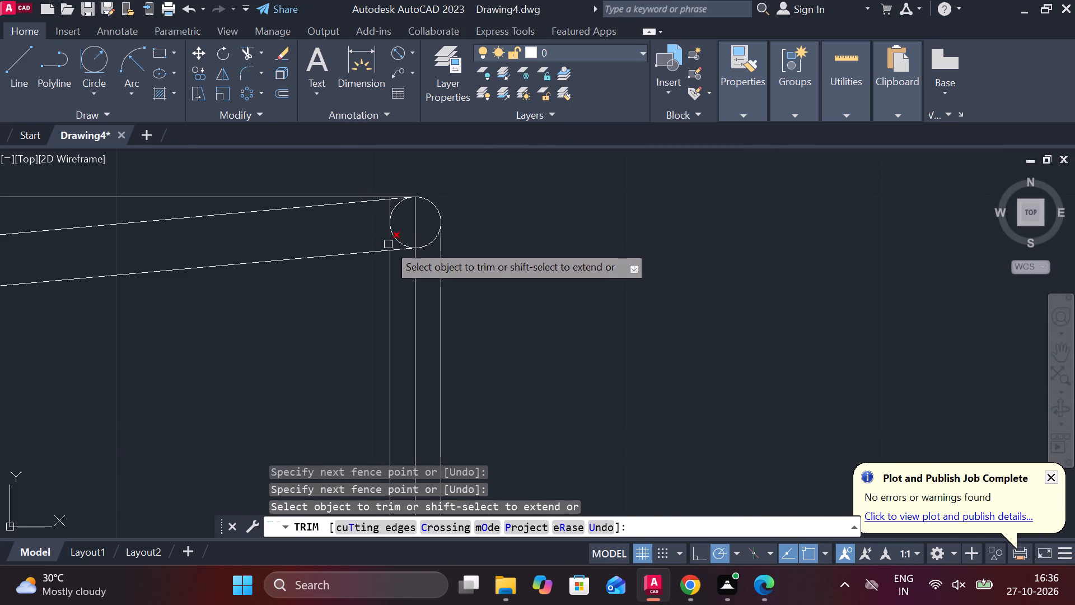
scroll(387, 211, up, 2)
click(390, 202)
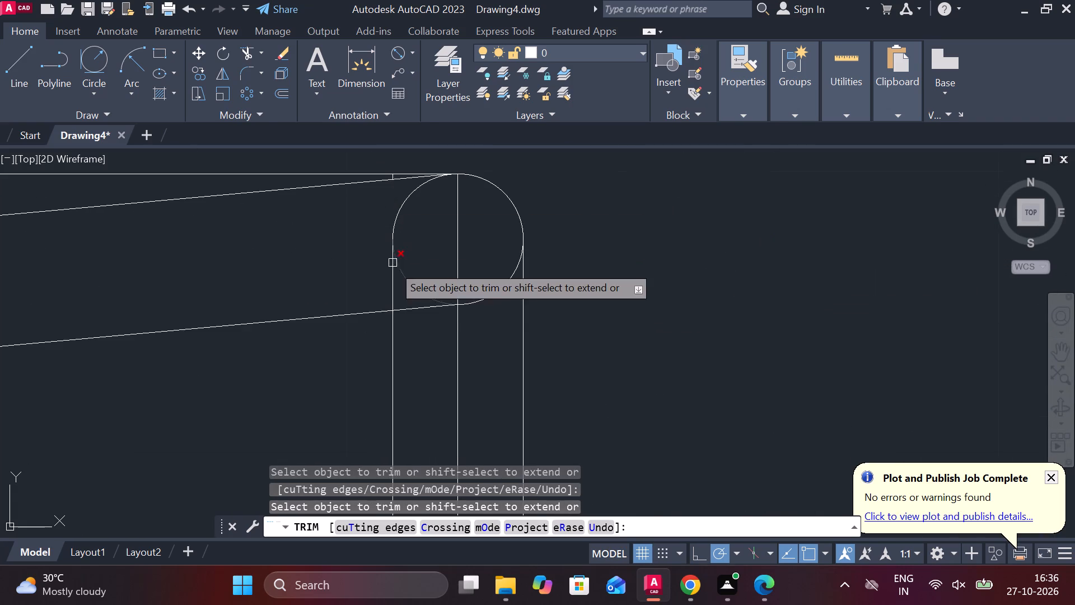
click(382, 286)
click(400, 291)
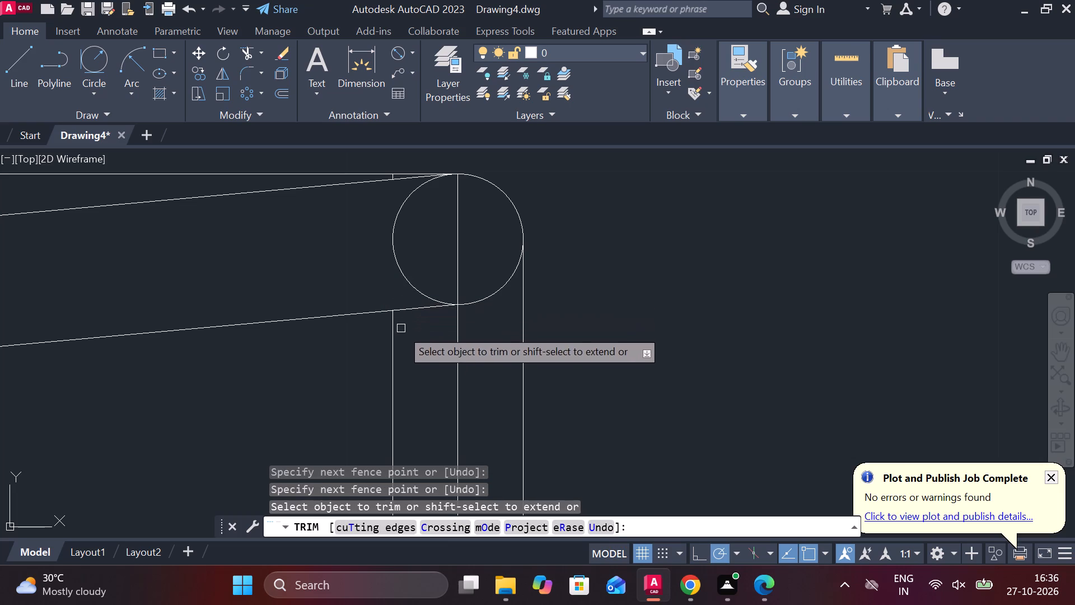
scroll(593, 270, down, 1)
scroll(432, 204, up, 3)
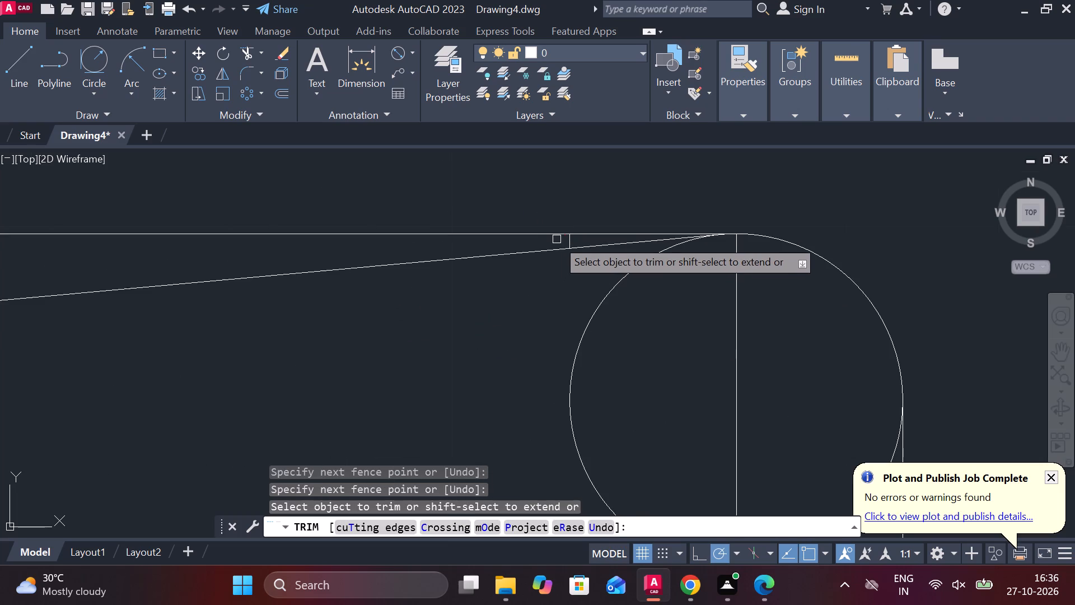
click(567, 239)
scroll(612, 209, down, 3)
scroll(714, 243, down, 2)
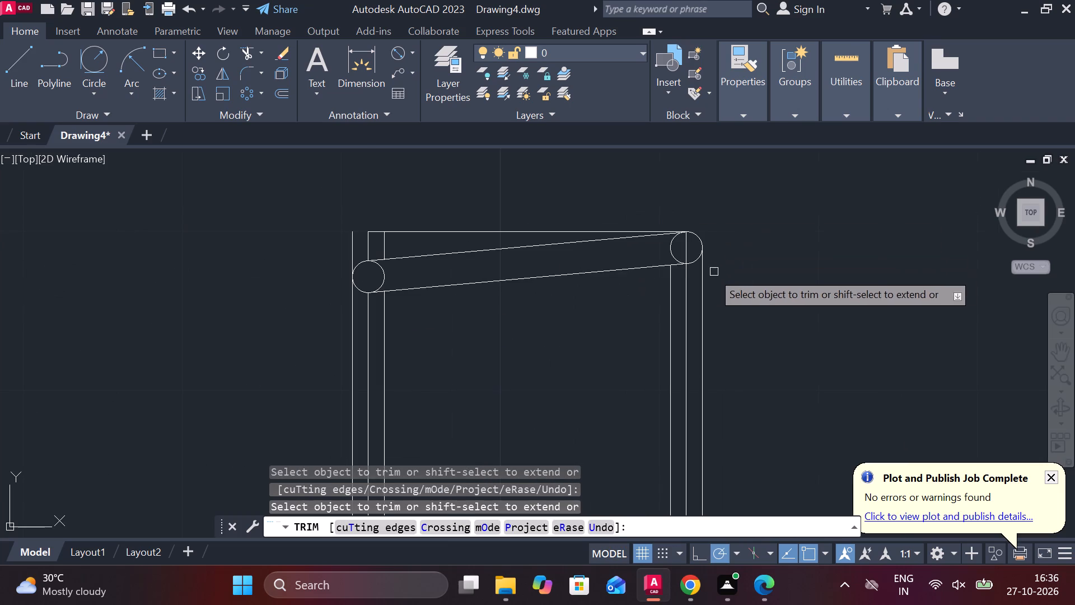
click(686, 252)
middle_drag(473, 327, 438, 295)
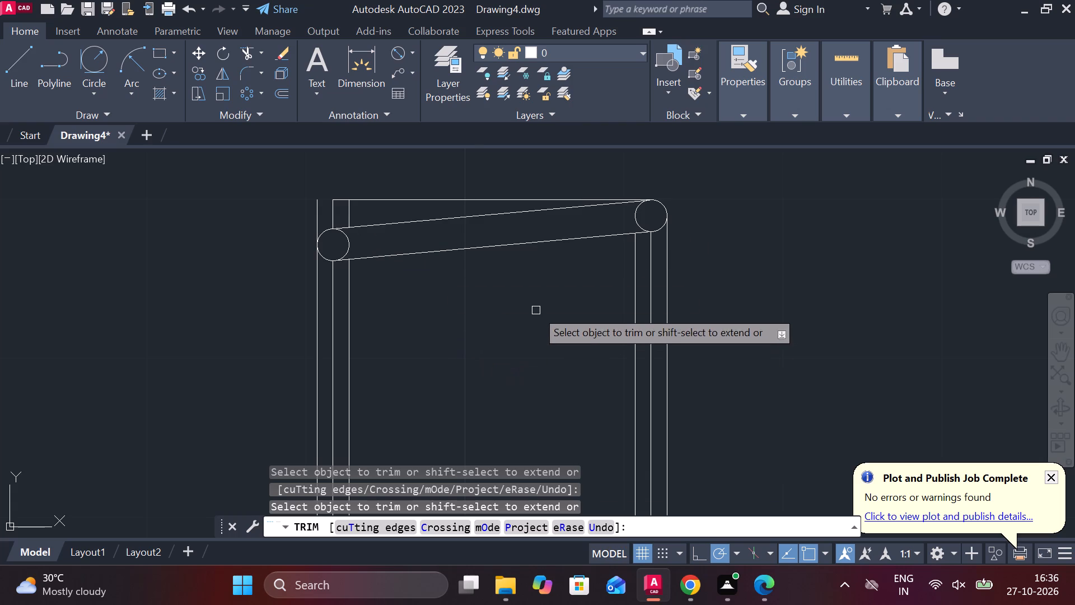
key(Escape)
Copy the two end circles and two sloping lines straight down the square, using the right circle's centre as base point.
scroll(339, 235, up, 2)
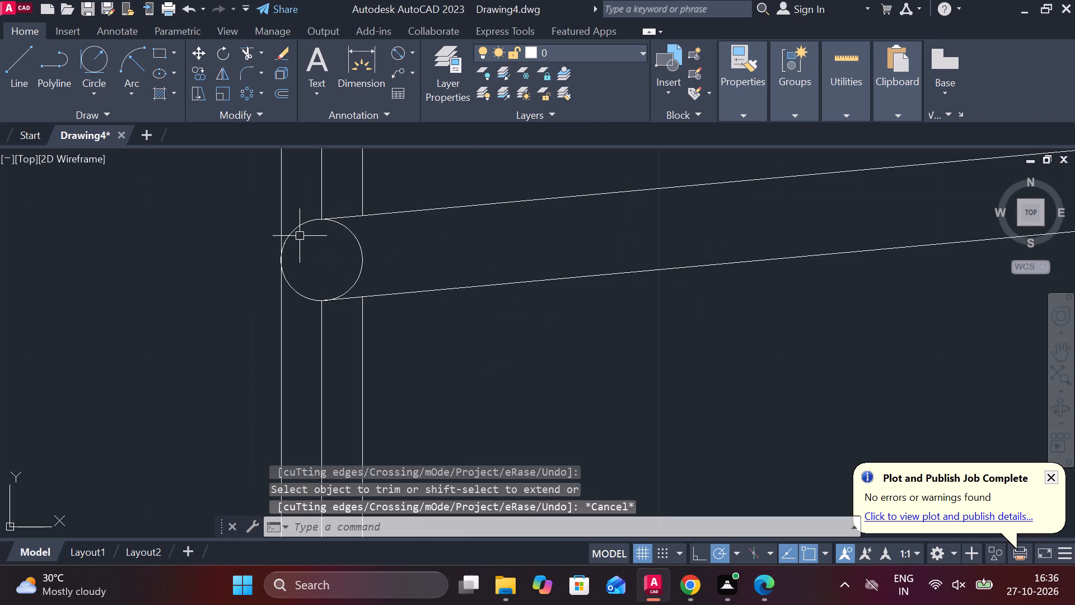
click(298, 230)
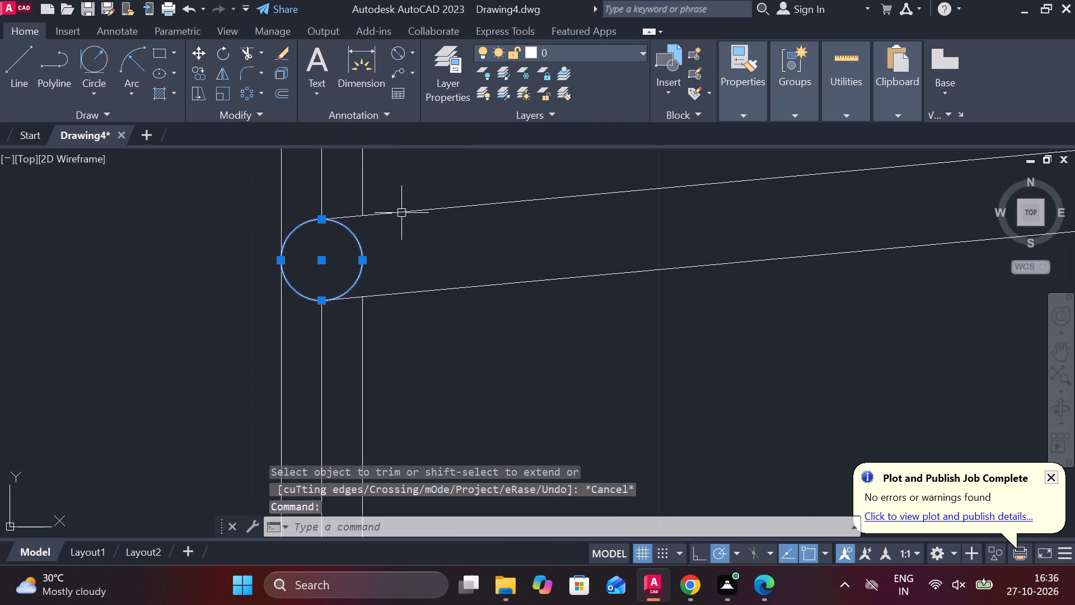
click(401, 212)
click(451, 295)
click(445, 295)
click(433, 292)
scroll(437, 292, down, 3)
middle_drag(544, 310, 447, 320)
scroll(510, 275, up, 4)
click(548, 249)
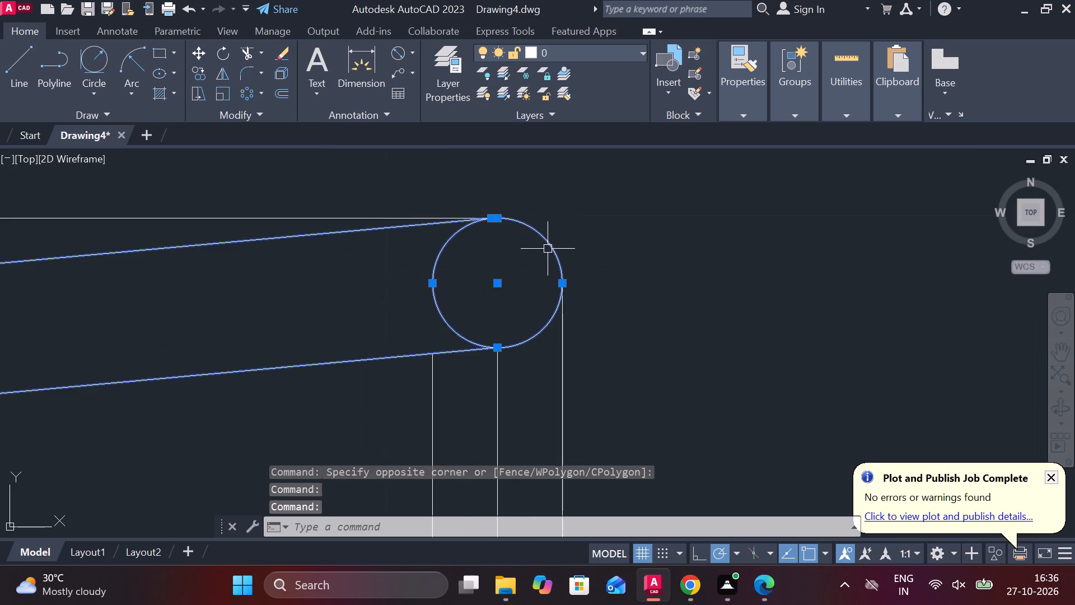
scroll(628, 336, down, 3)
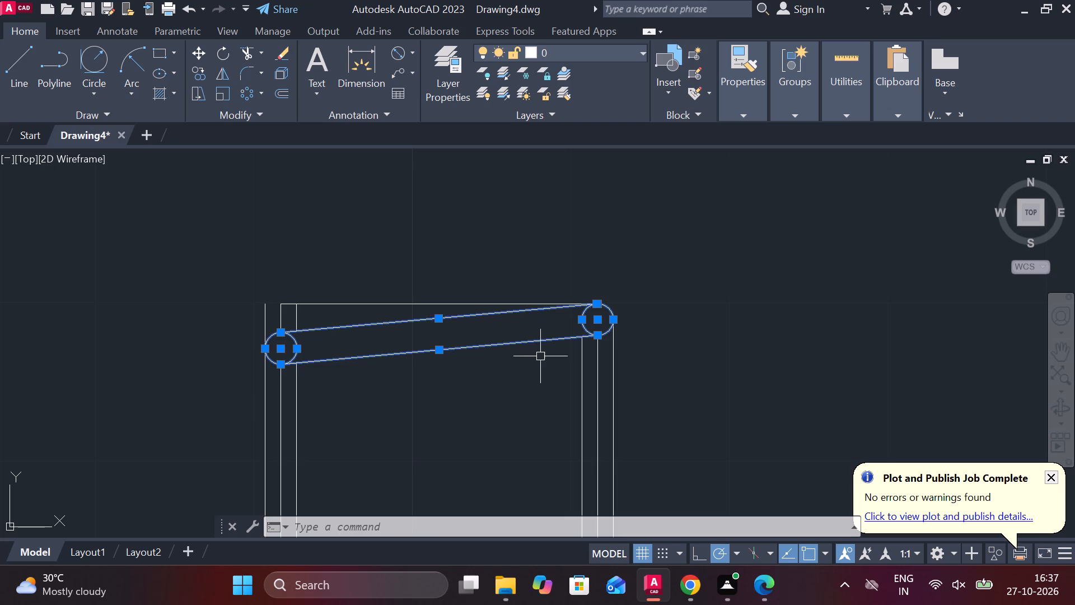
text(CO)
key(Return)
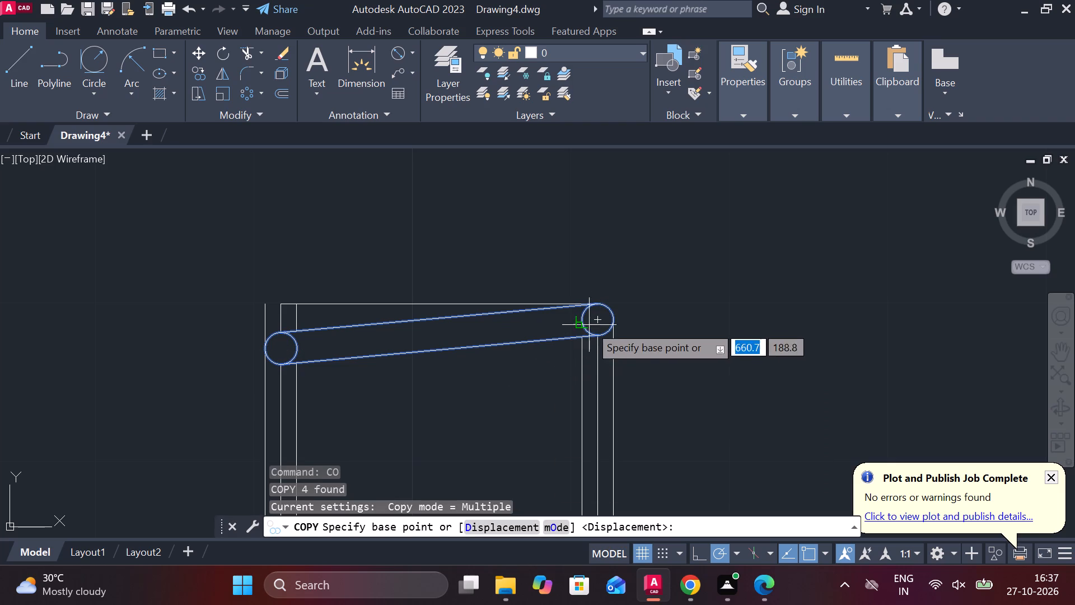
click(599, 318)
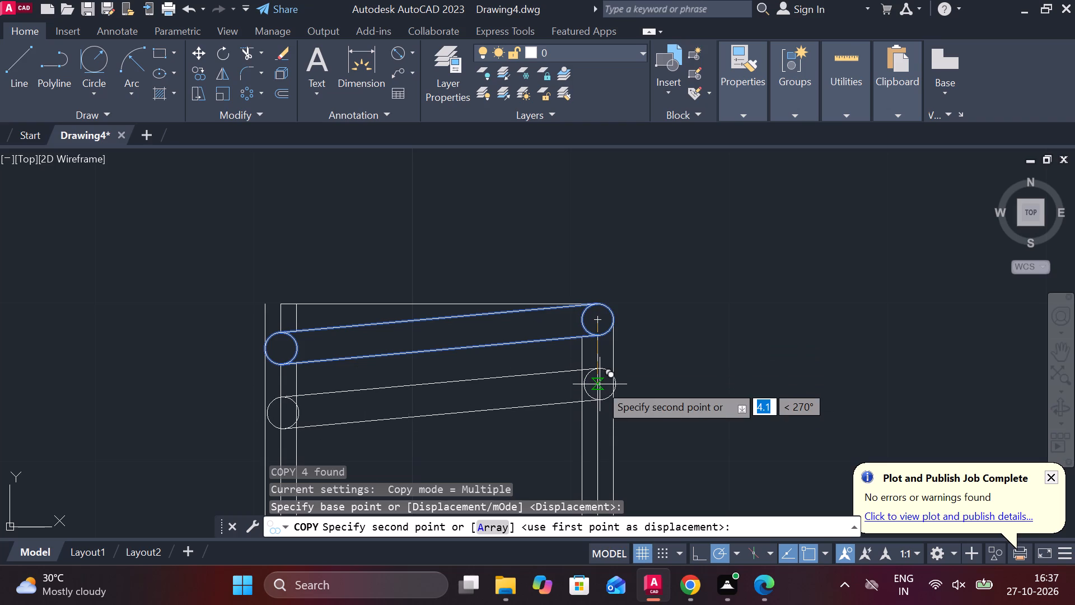
middle_drag(596, 401, 584, 275)
middle_drag(601, 334, 584, 261)
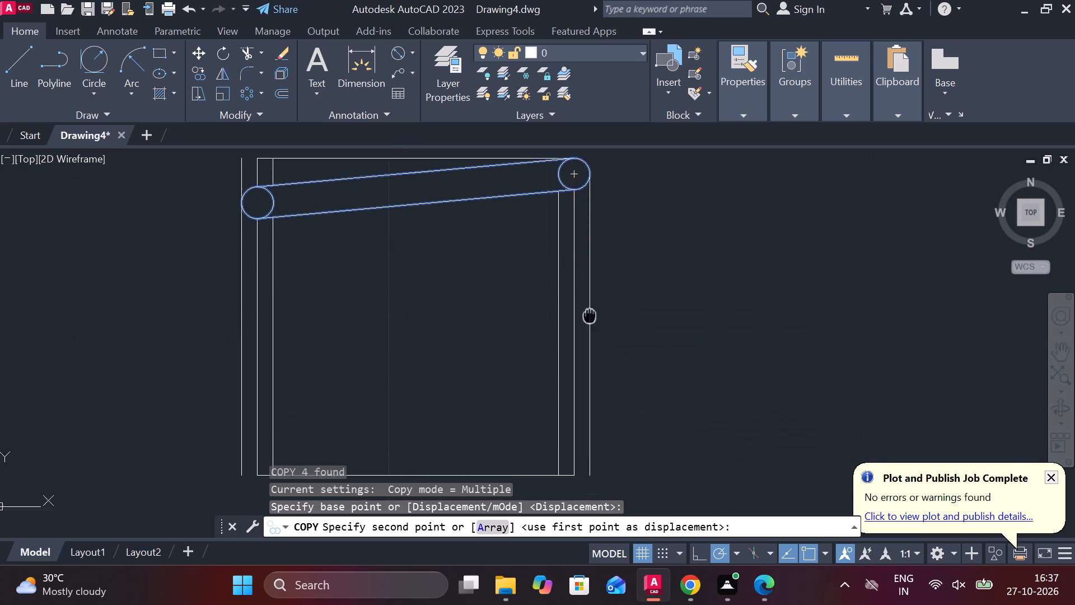
middle_drag(584, 261, 582, 166)
scroll(566, 372, down, 2)
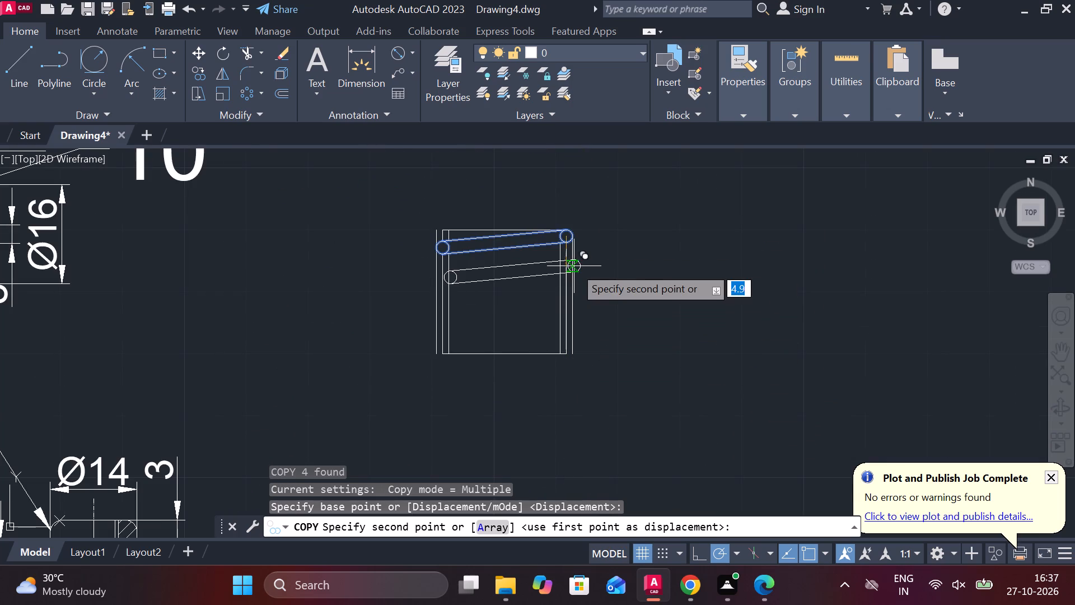
scroll(563, 260, up, 2)
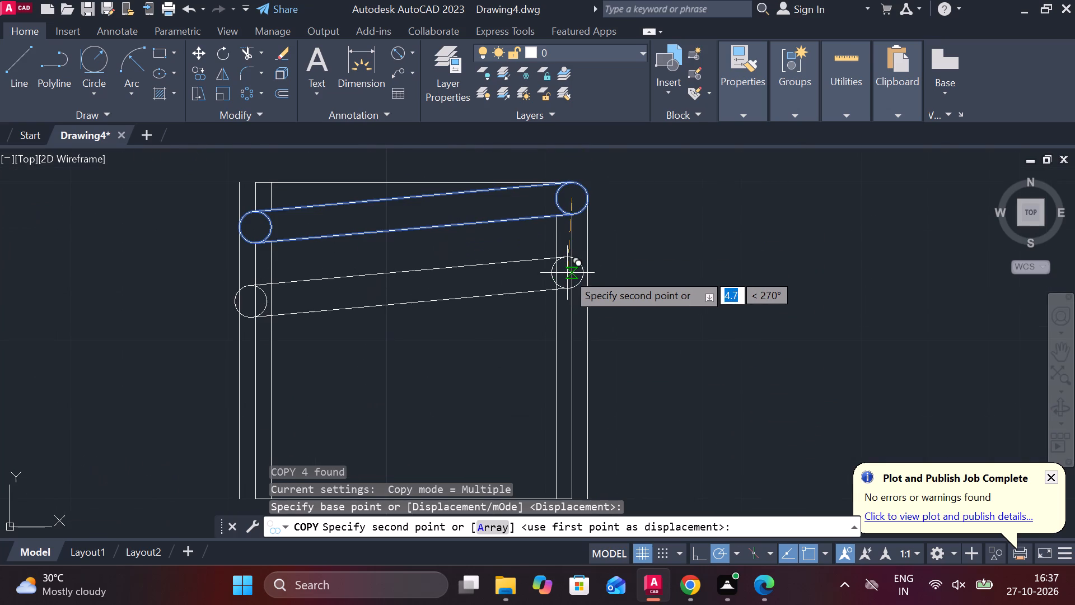
scroll(583, 266, down, 2)
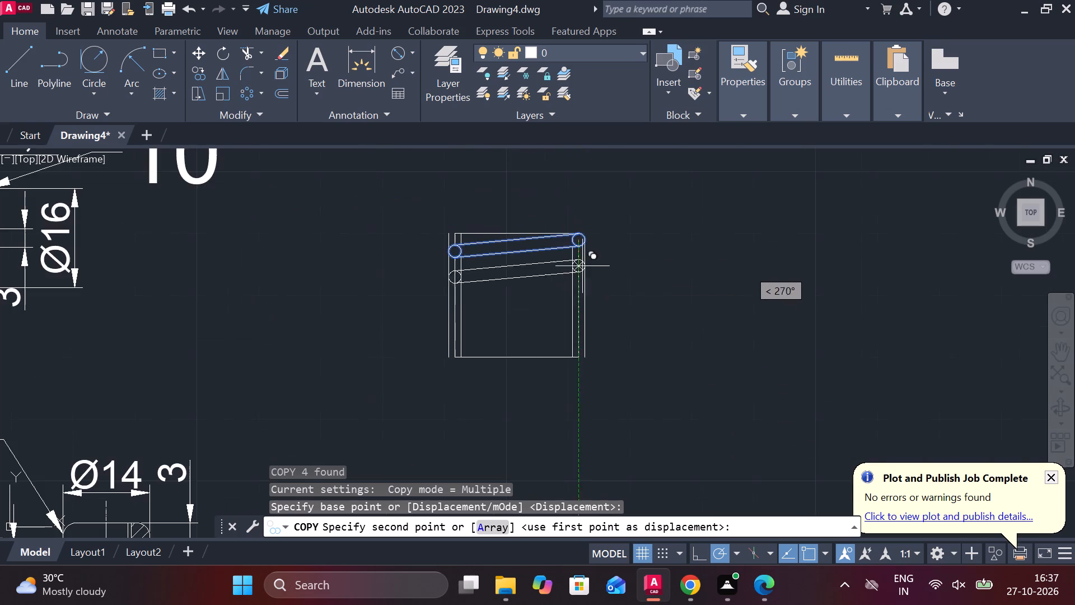
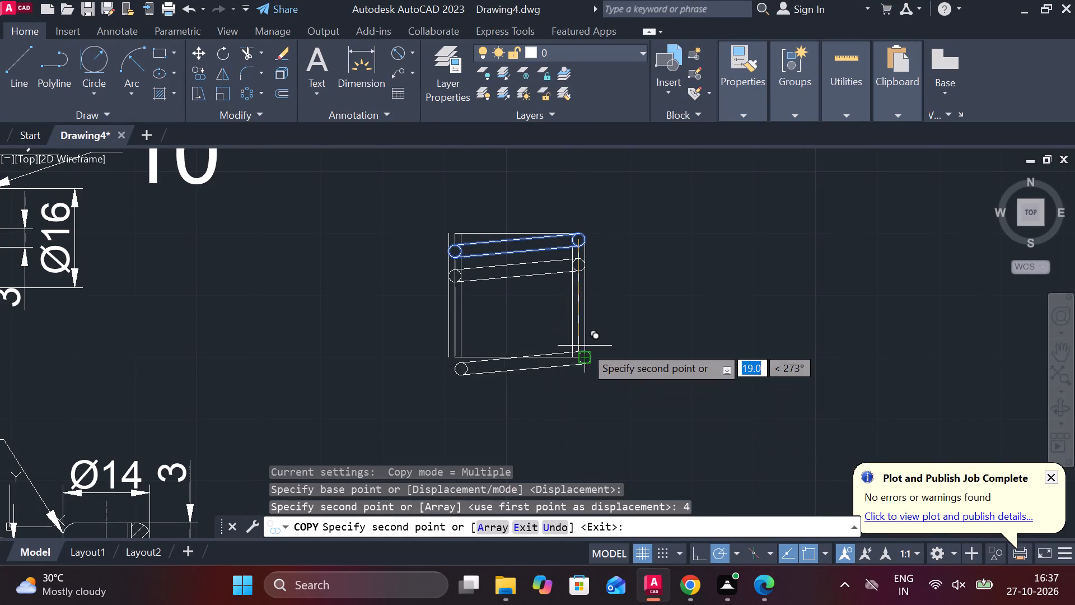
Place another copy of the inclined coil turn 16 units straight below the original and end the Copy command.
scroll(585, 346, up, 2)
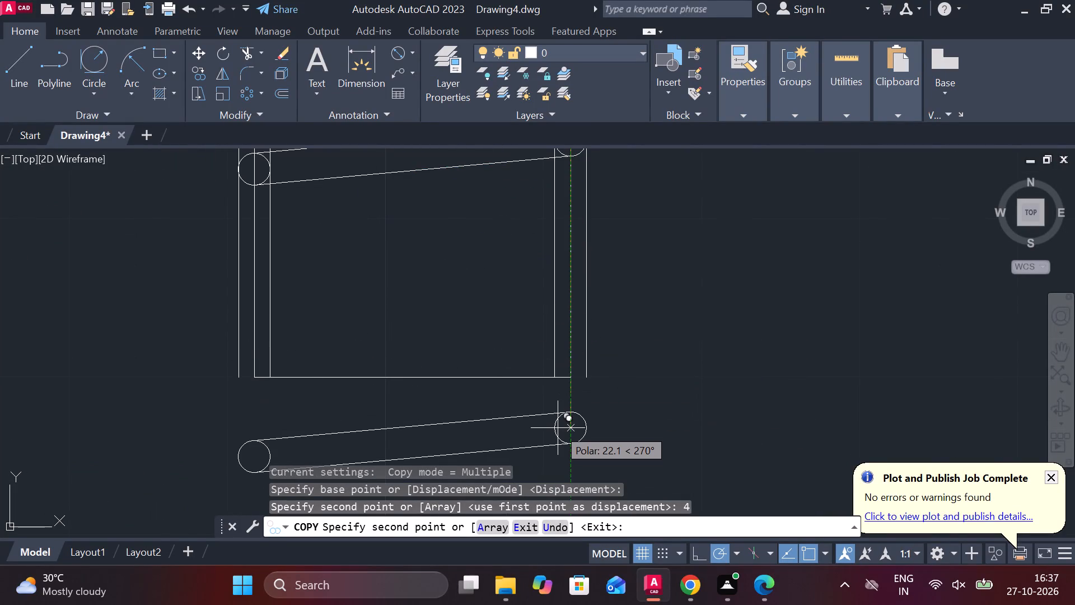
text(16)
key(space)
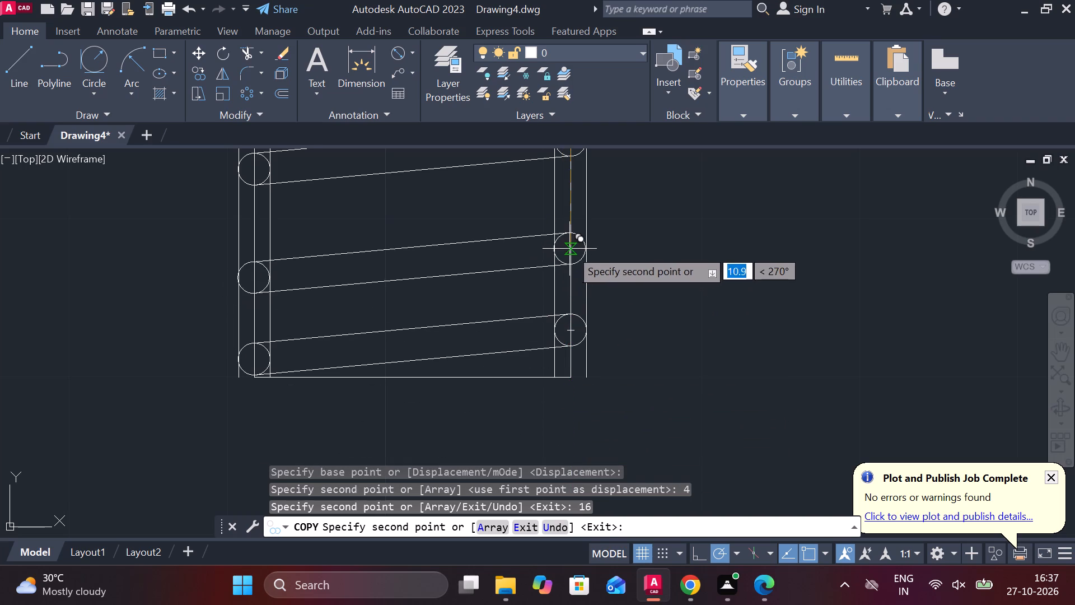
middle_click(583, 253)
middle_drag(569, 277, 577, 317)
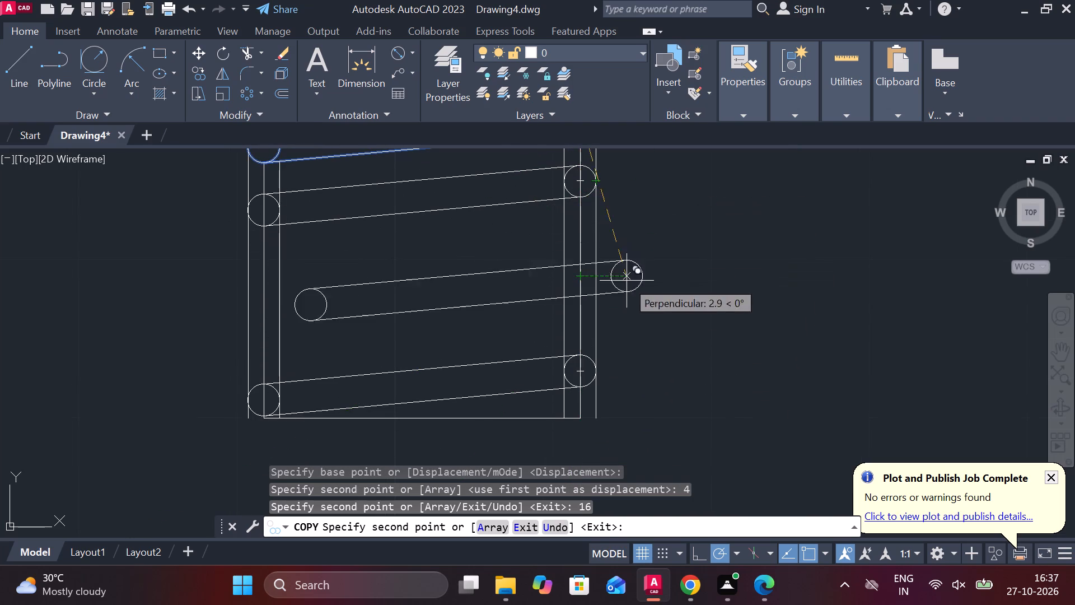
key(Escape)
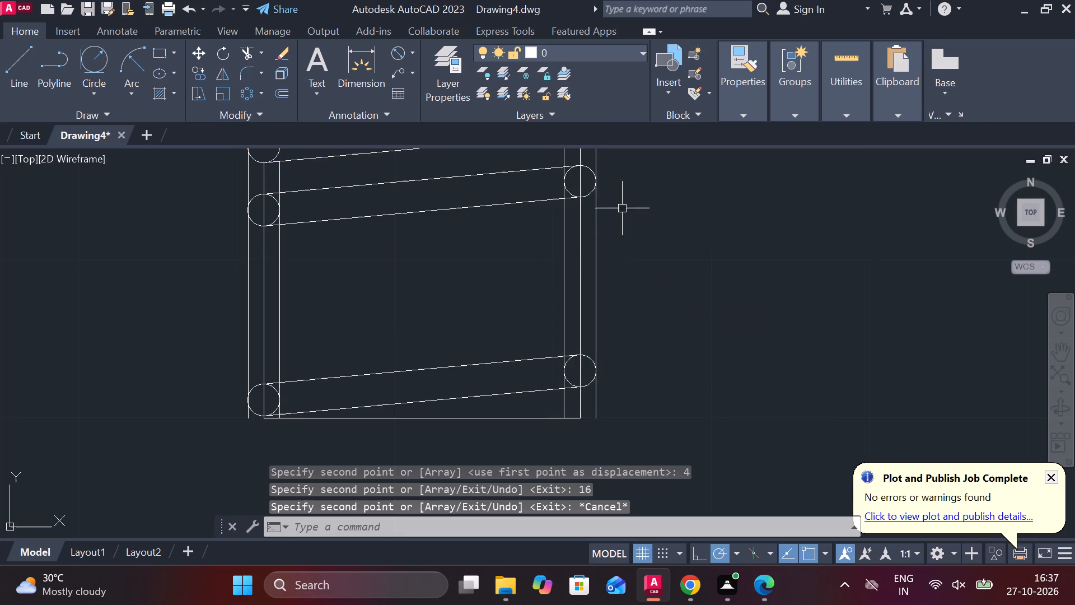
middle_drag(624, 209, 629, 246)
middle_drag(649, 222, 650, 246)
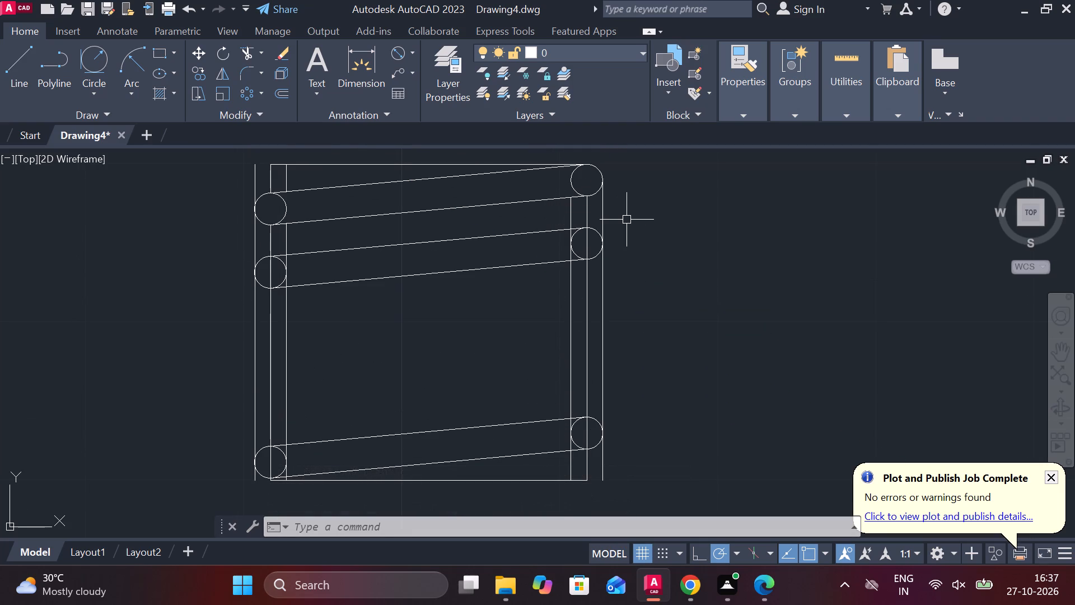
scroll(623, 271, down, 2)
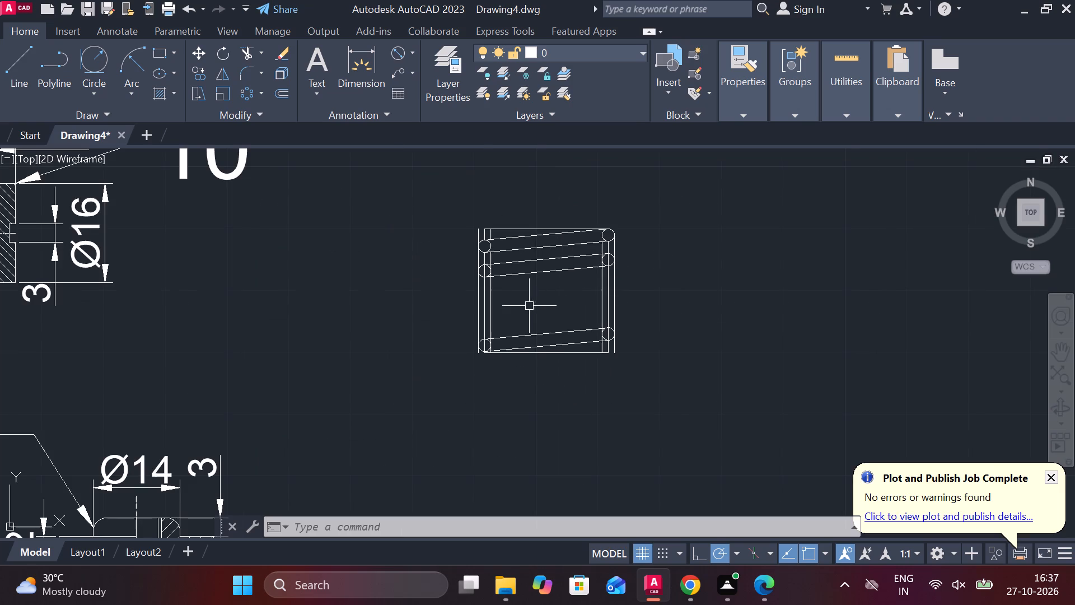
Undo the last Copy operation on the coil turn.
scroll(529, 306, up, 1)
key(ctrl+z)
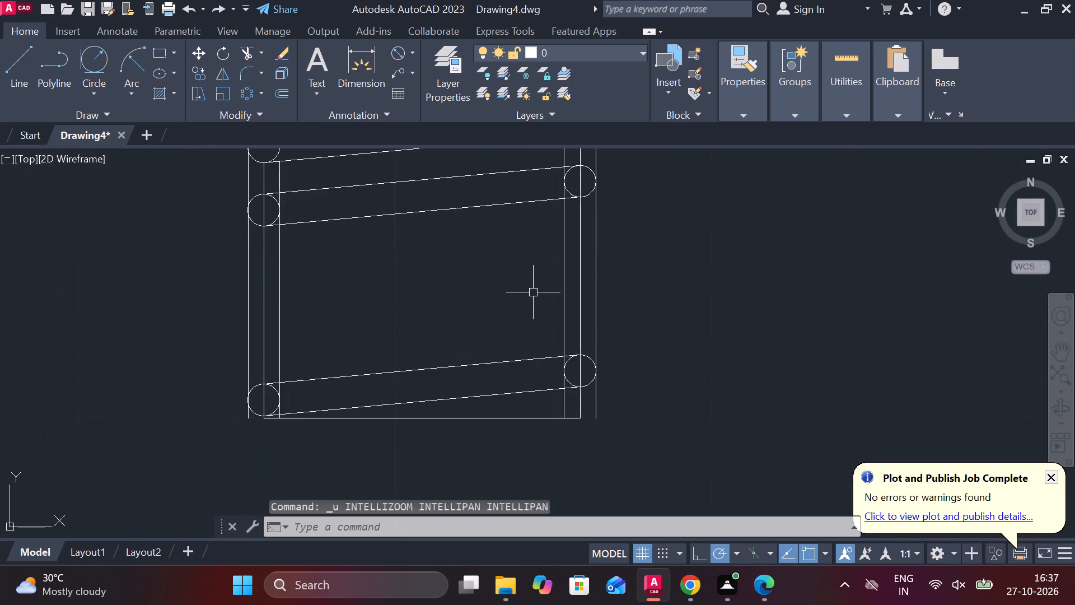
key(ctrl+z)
Copy the top coil turn, both circles and both tangent lines, from its right circle's centre to free space below the spring outline.
scroll(521, 309, down, 1)
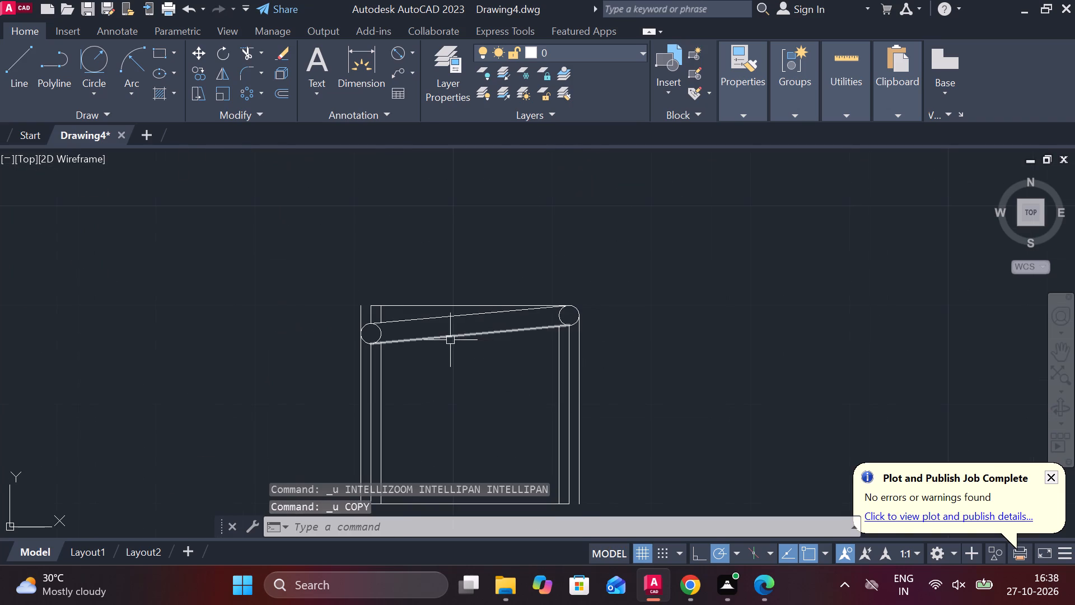
scroll(375, 337, up, 2)
click(385, 323)
click(399, 297)
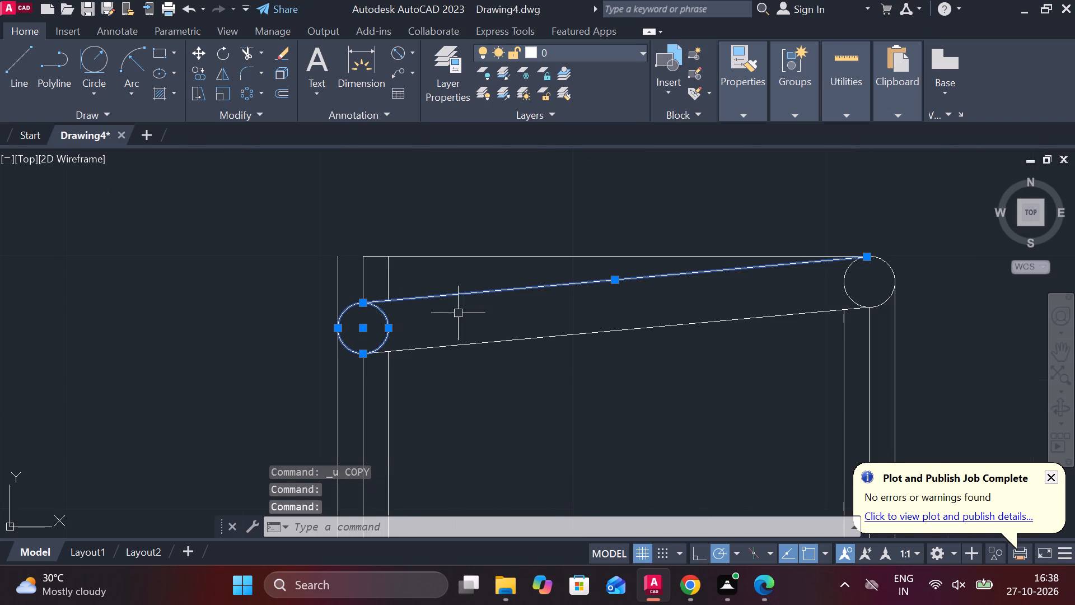
click(486, 341)
middle_drag(631, 353, 415, 385)
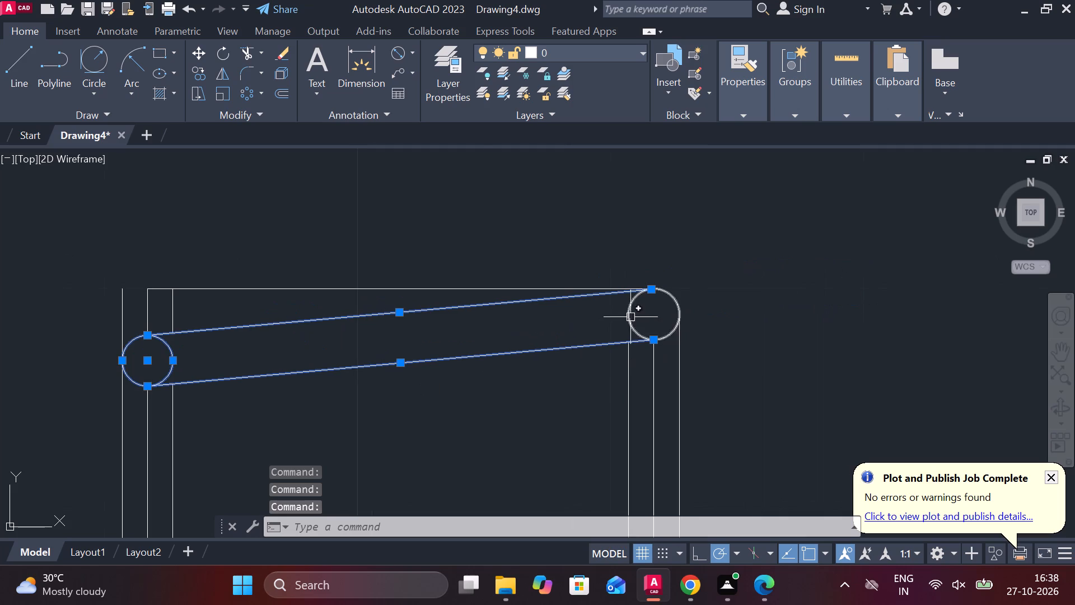
click(630, 317)
text(CO)
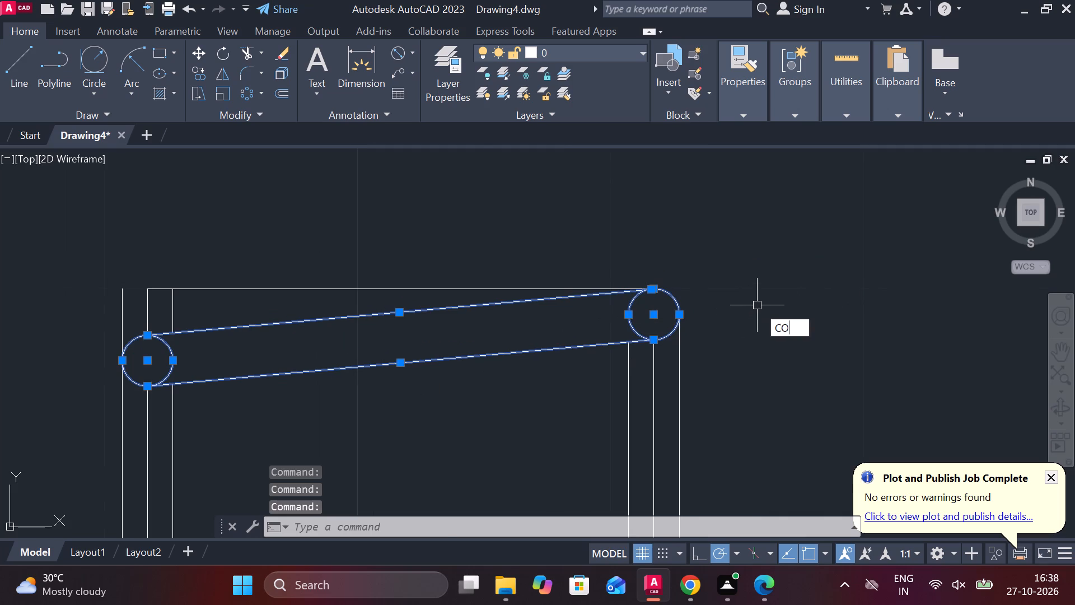
key(Return)
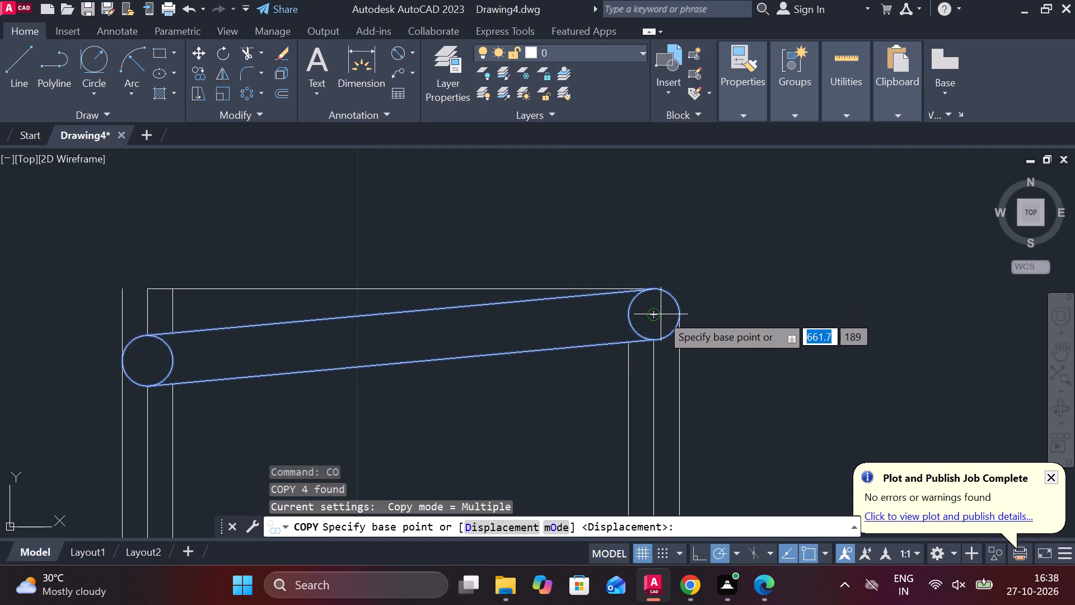
click(653, 314)
scroll(645, 311, down, 1)
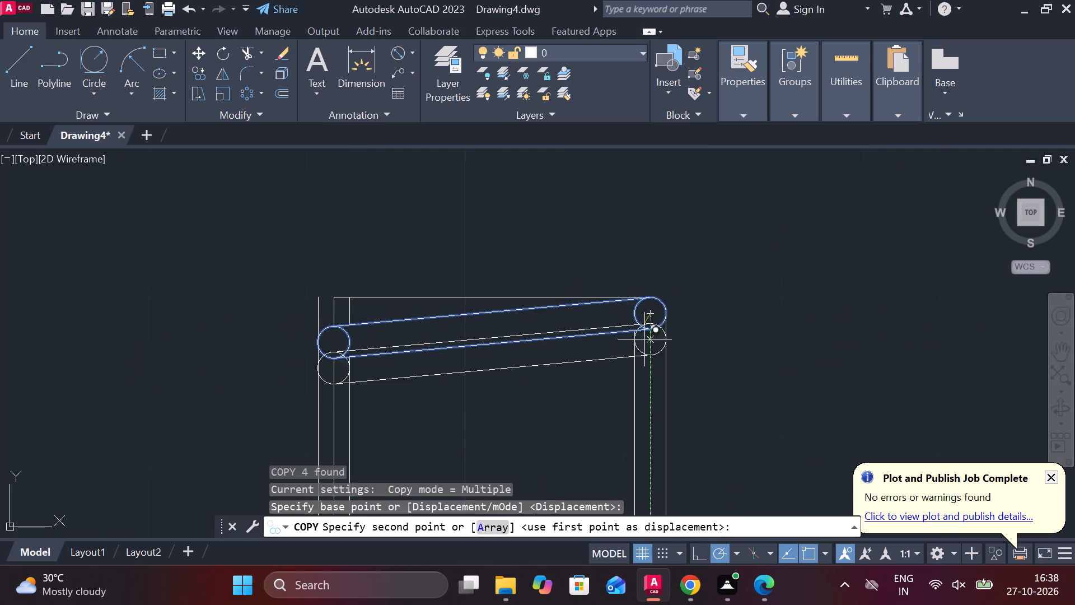
middle_drag(634, 430, 619, 182)
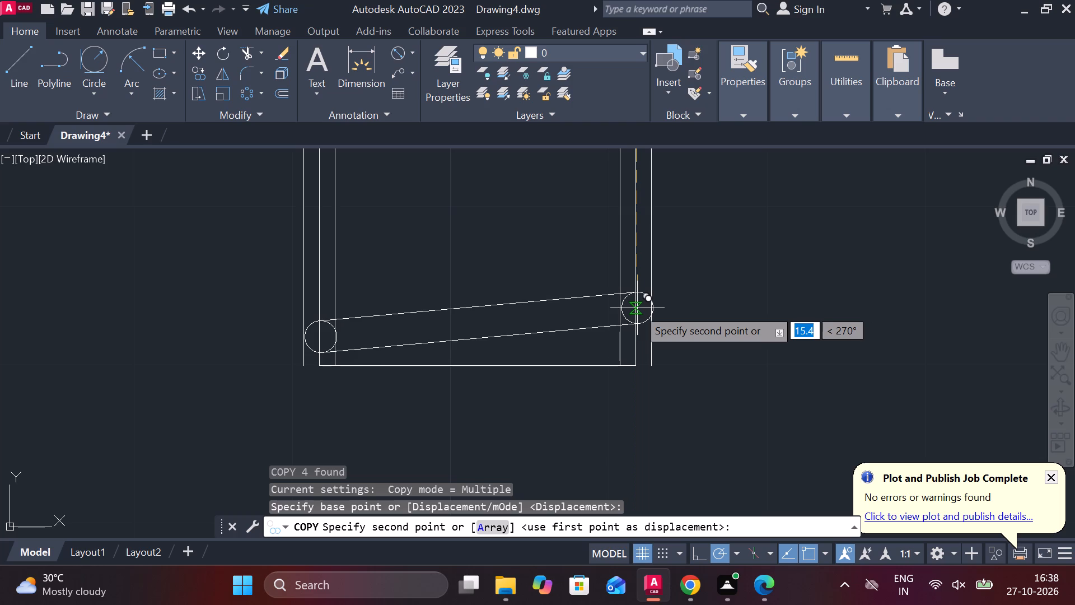
middle_drag(758, 304, 717, 288)
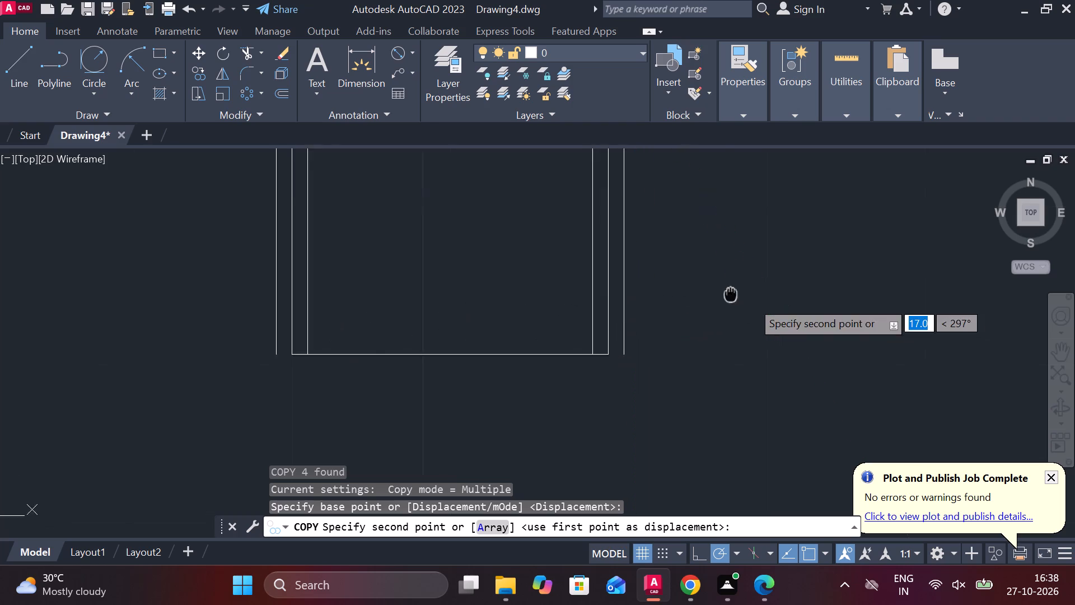
middle_drag(717, 288, 693, 287)
scroll(750, 311, down, 2)
click(749, 362)
key(Escape)
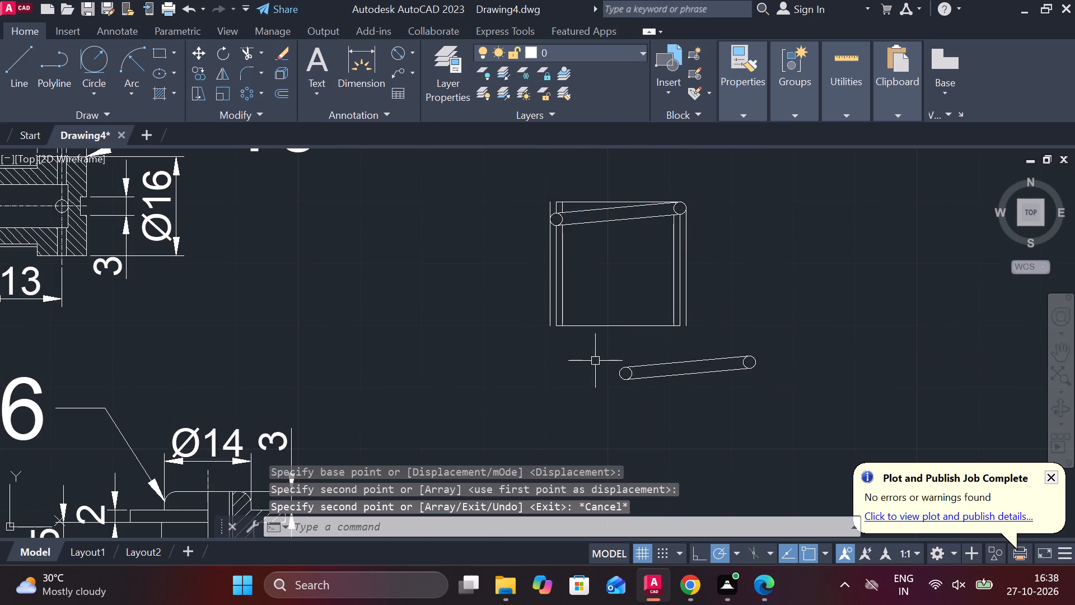
Move the copied coil turn from the bottom of its left circle to the outline's lower-left corner.
click(596, 360)
key(Escape)
click(612, 343)
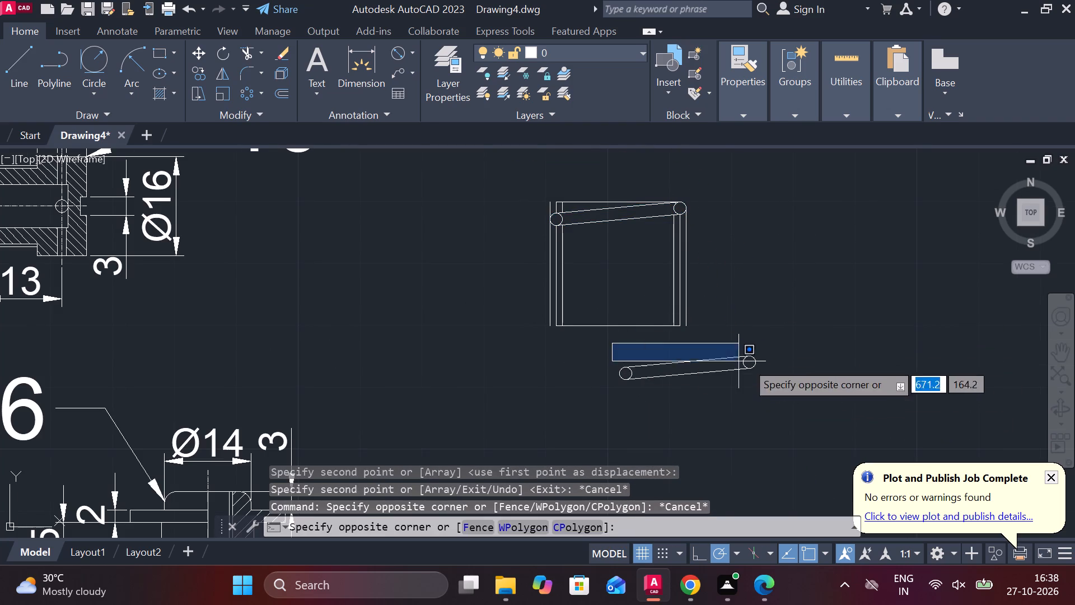
double_click(766, 404)
scroll(626, 341, up, 2)
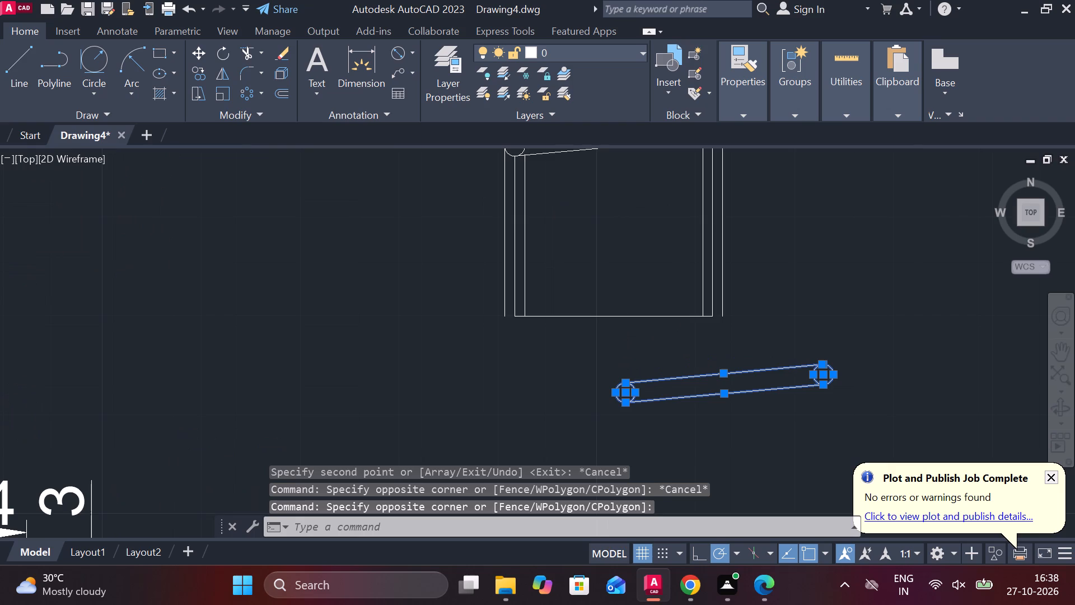
key(c)
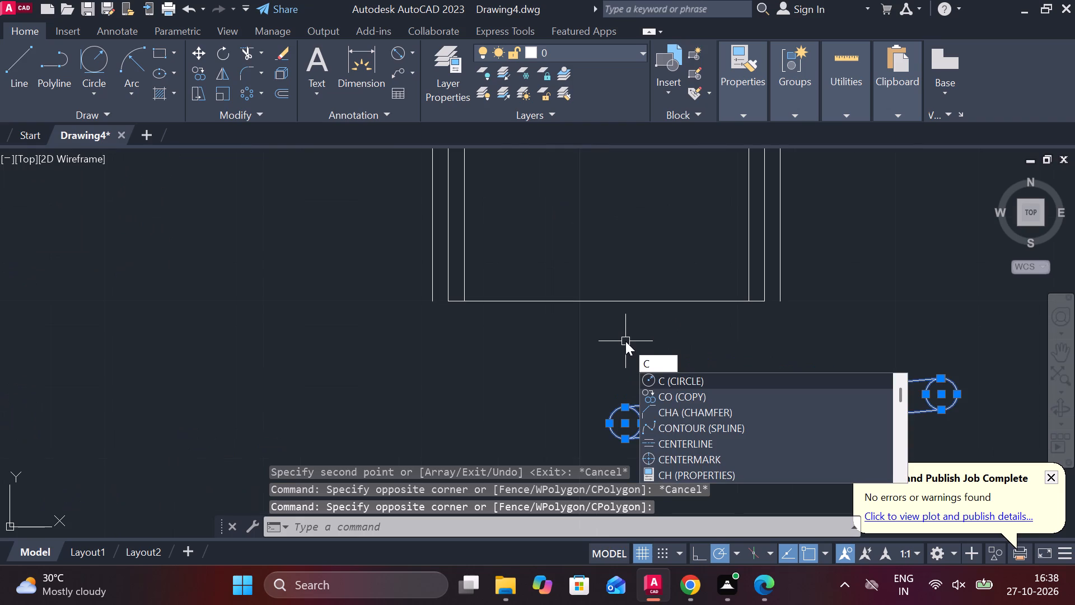
key(BackSpace)
middle_drag(609, 364, 575, 356)
key(m)
key(Return)
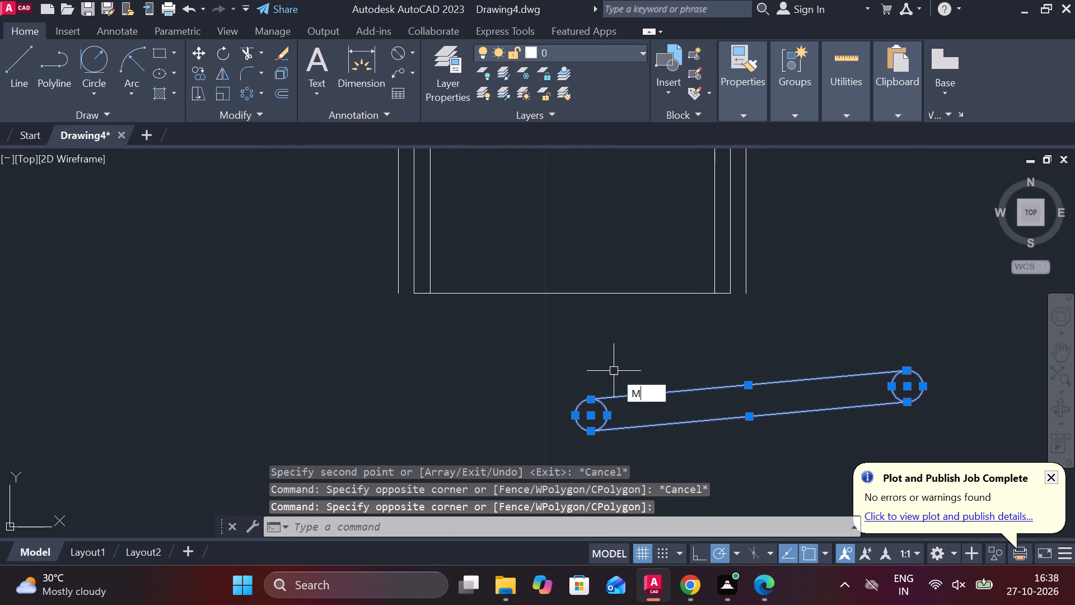
click(585, 433)
scroll(430, 254, up, 2)
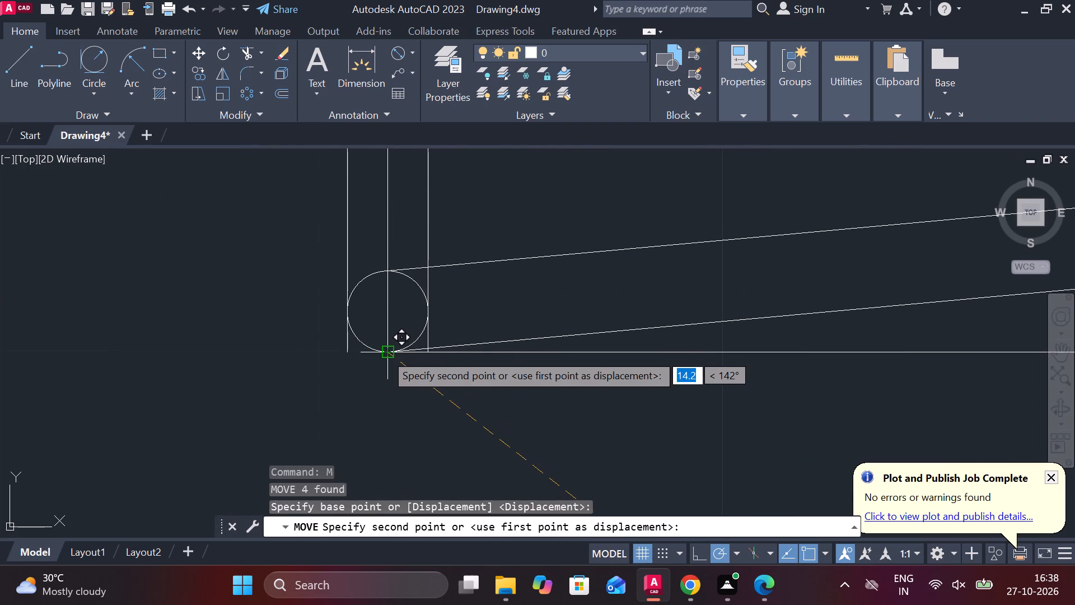
click(385, 353)
Trim the vertical line inside the lower-left coil circle and the leftover side-line ends beside and below it.
scroll(483, 352, down, 2)
middle_drag(507, 361, 464, 370)
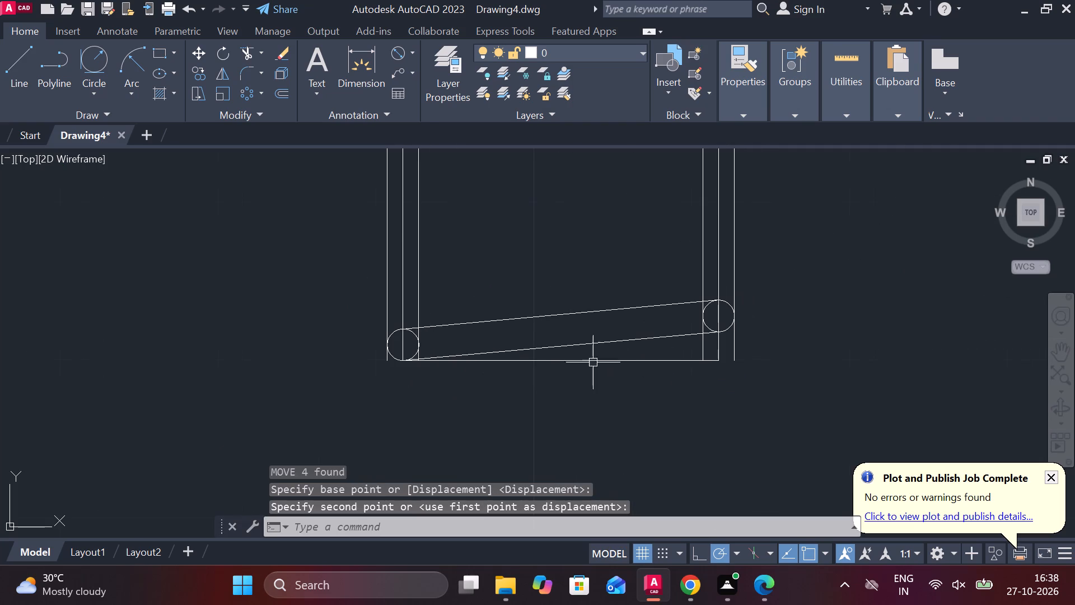
text(TR)
key(space)
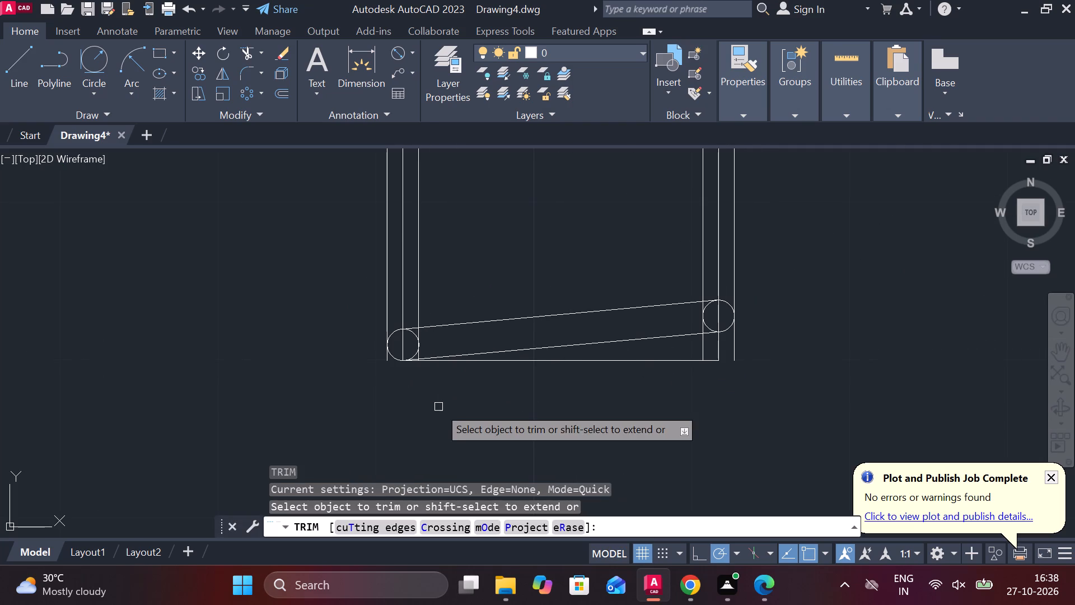
click(403, 348)
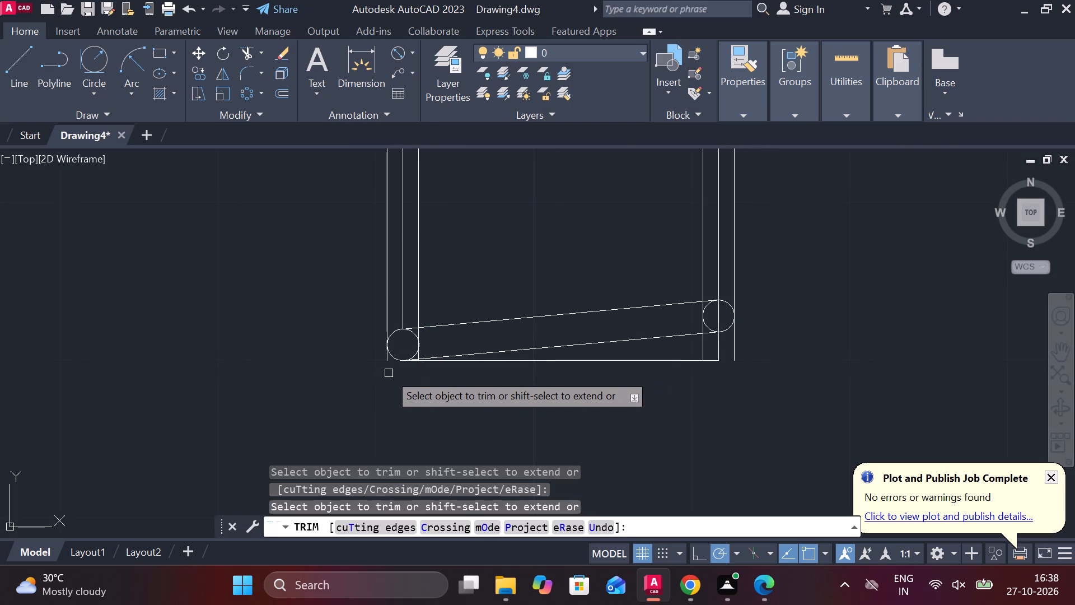
scroll(395, 370, up, 3)
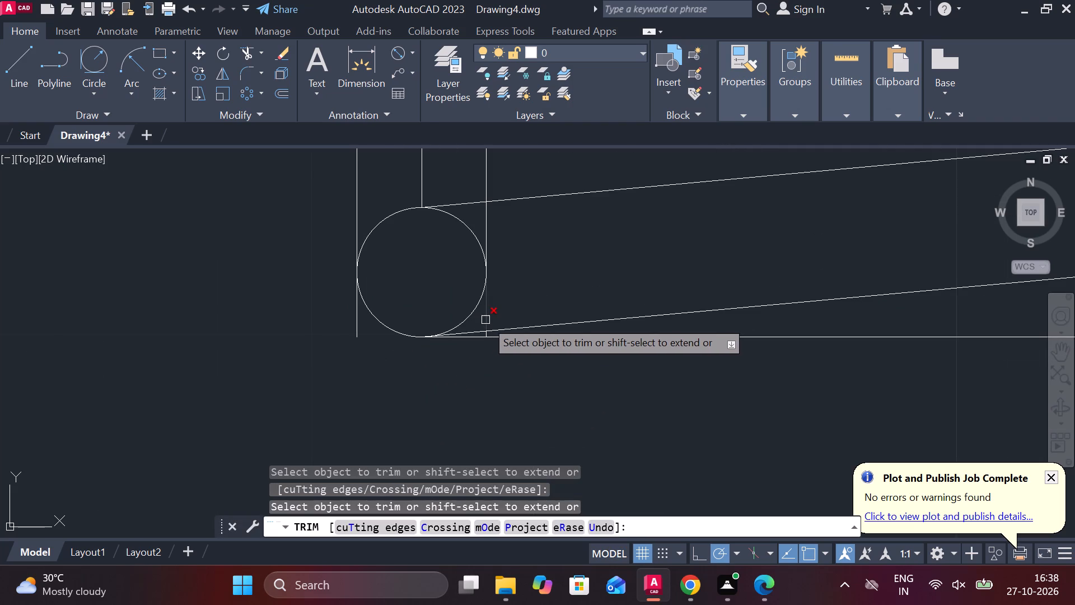
click(485, 320)
scroll(493, 338, up, 2)
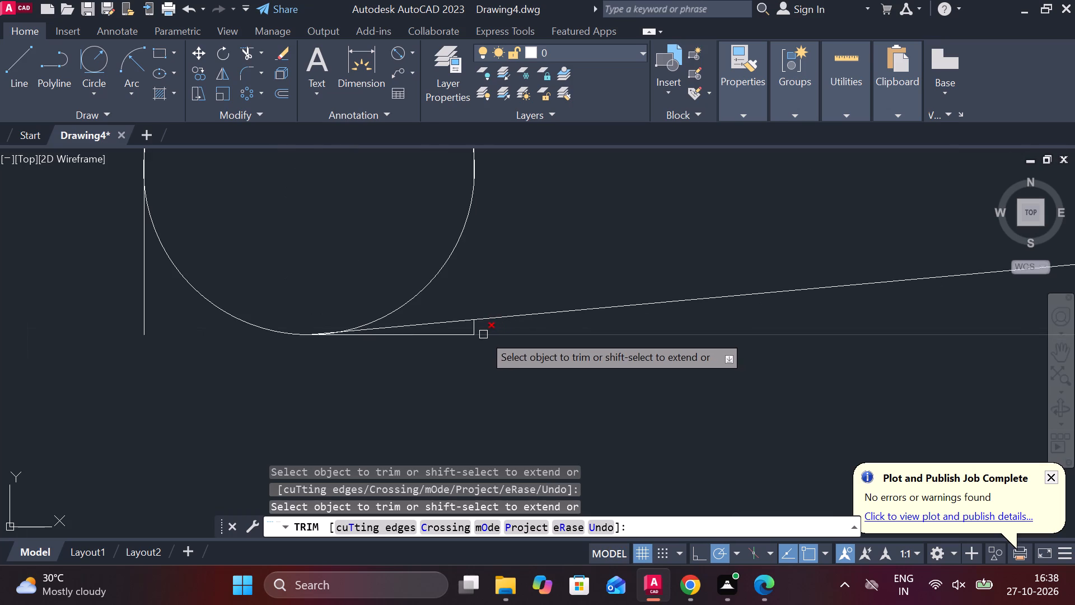
click(476, 324)
scroll(498, 328, down, 3)
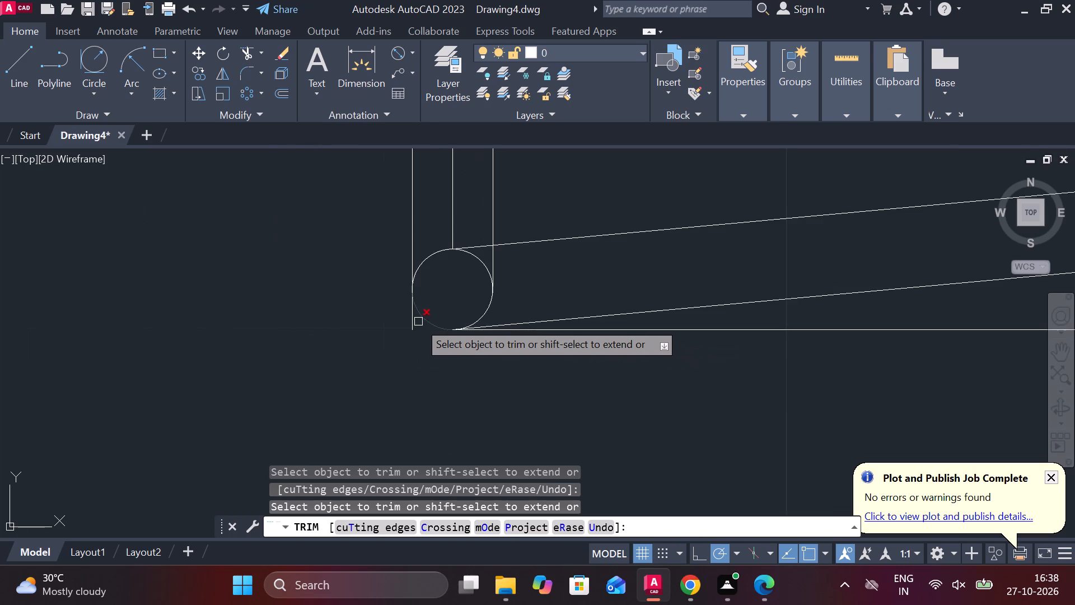
click(414, 322)
Trim the centre line inside and below the lower-right coil circle, plus the inner and outer side-line ends there.
scroll(415, 324, down, 3)
scroll(653, 301, up, 2)
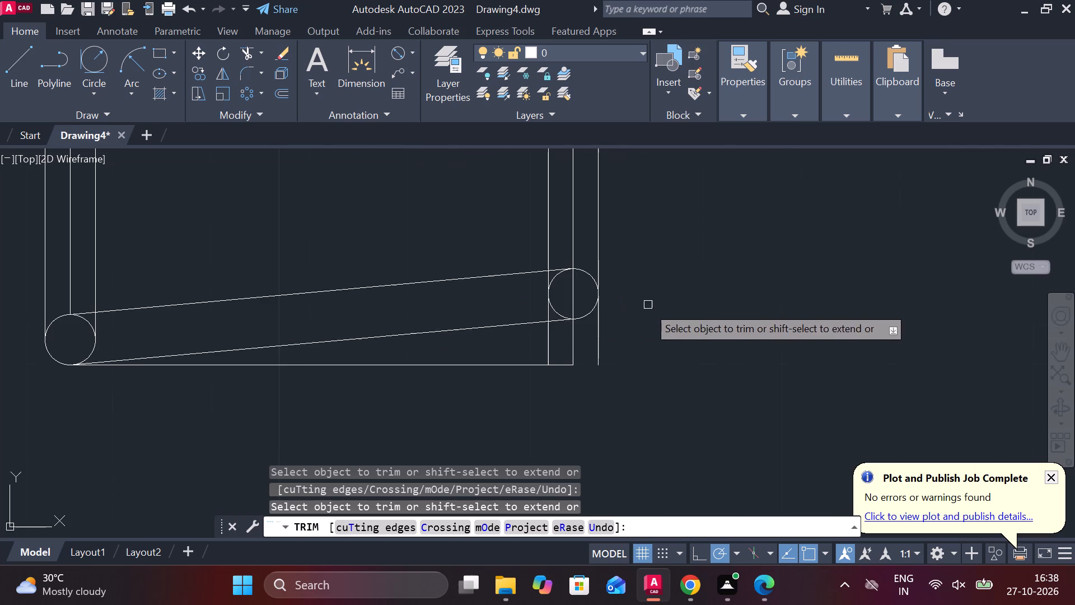
click(563, 282)
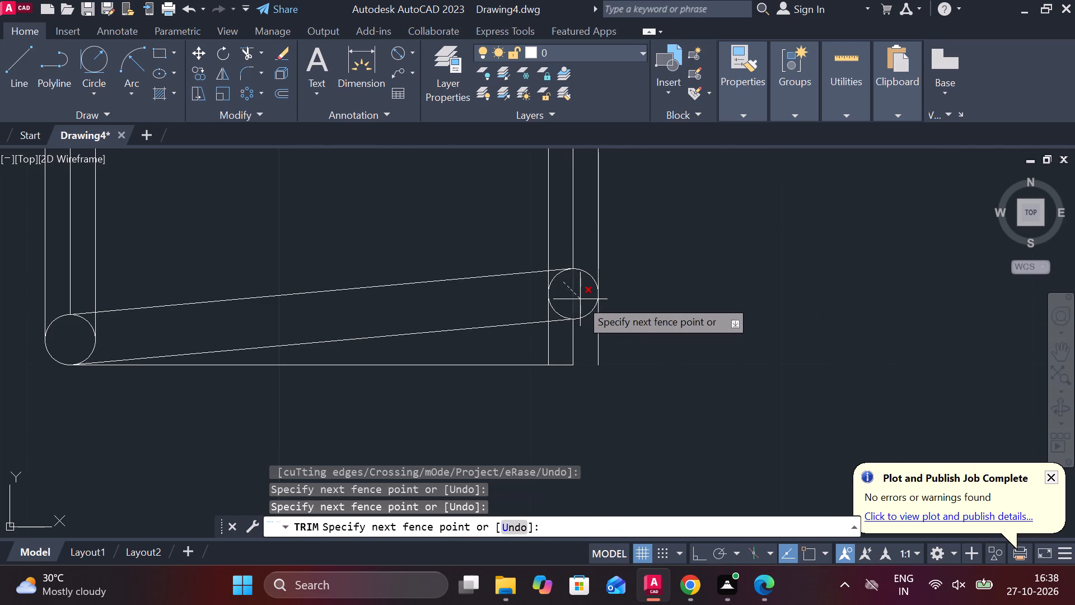
click(580, 299)
click(600, 335)
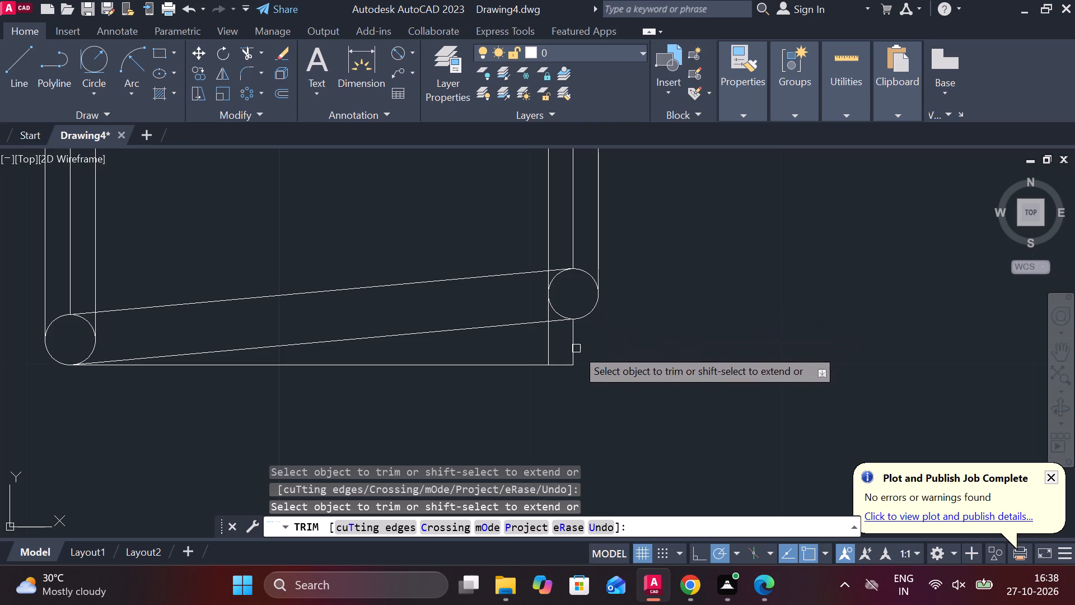
click(549, 351)
click(547, 313)
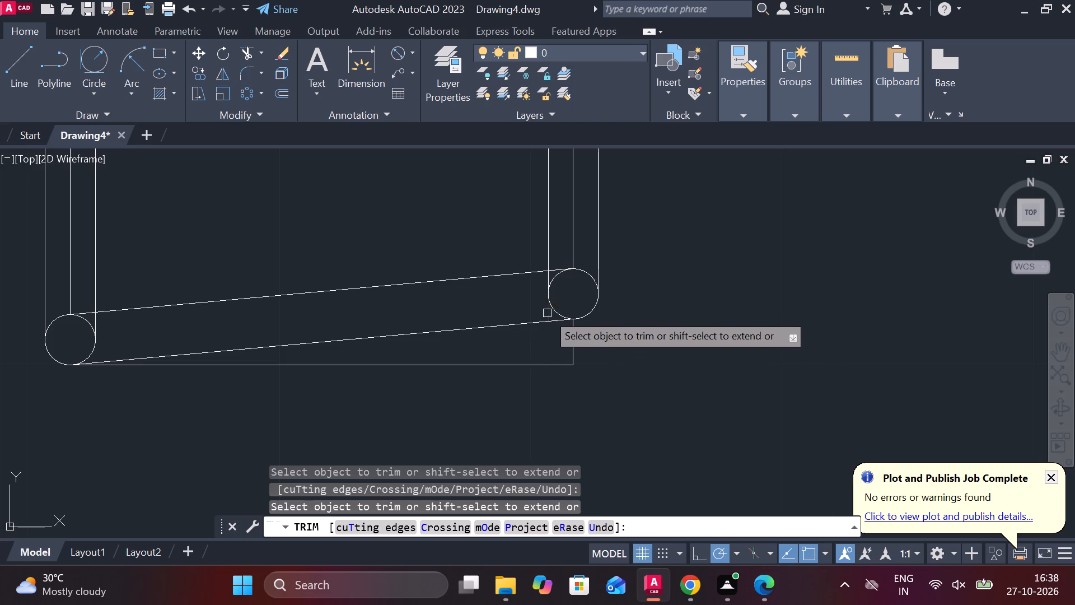
click(546, 278)
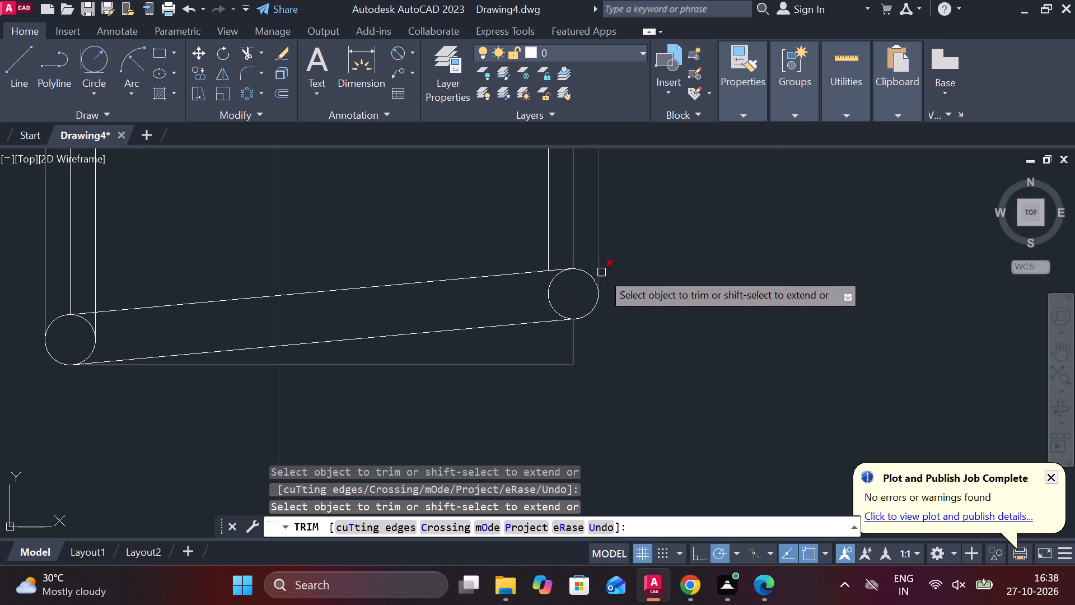
scroll(642, 295, down, 2)
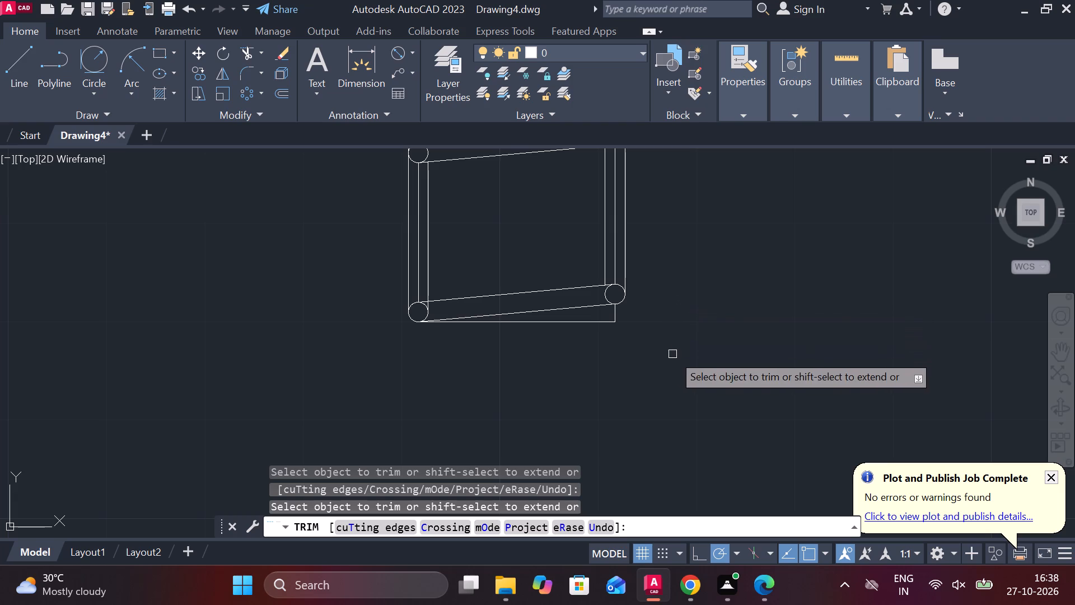
click(616, 313)
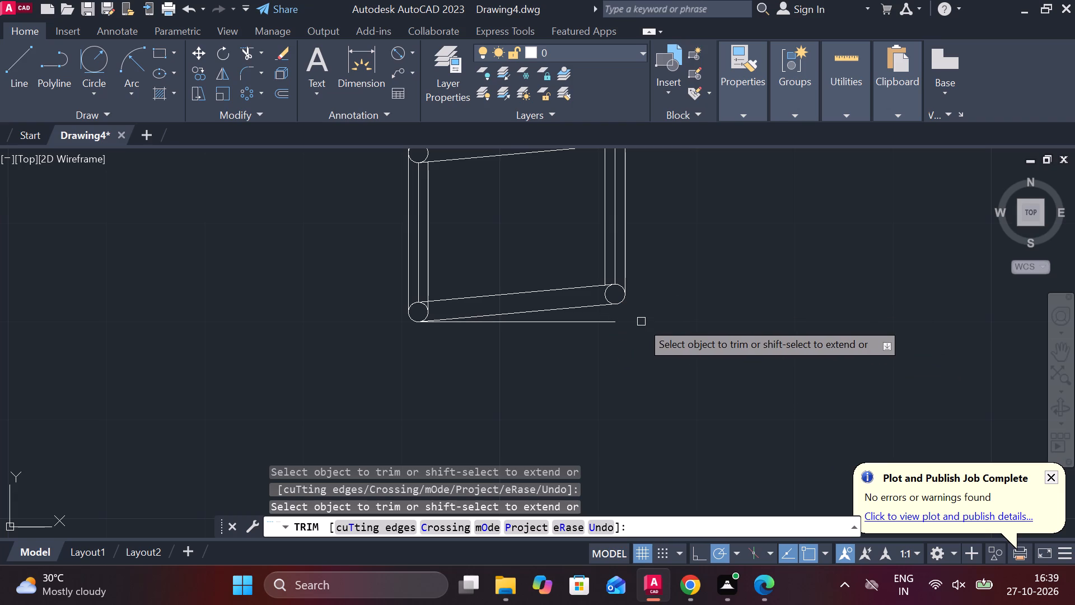
scroll(641, 322, down, 3)
scroll(624, 291, up, 3)
middle_drag(595, 294, 600, 312)
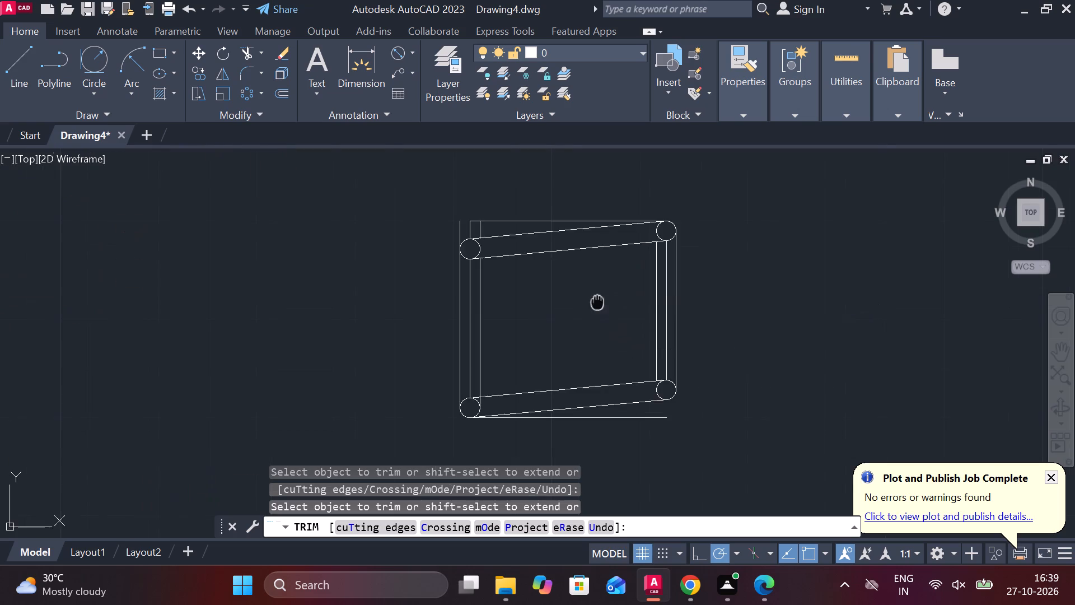
Trim the three leftover vertical line ends above the upper-left coil circle.
middle_drag(600, 312, 567, 396)
scroll(464, 355, up, 2)
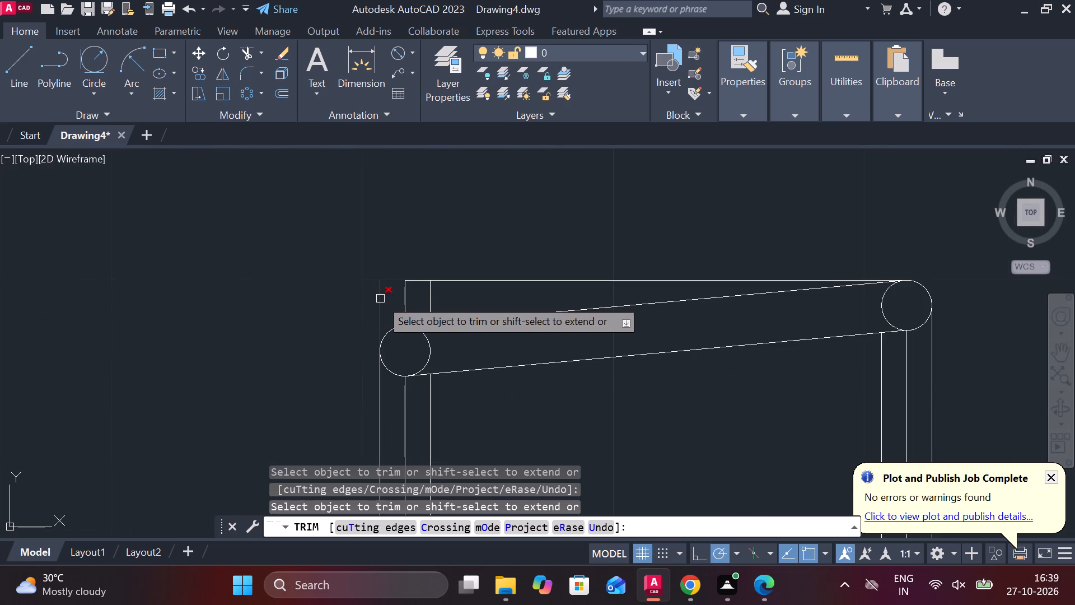
click(380, 299)
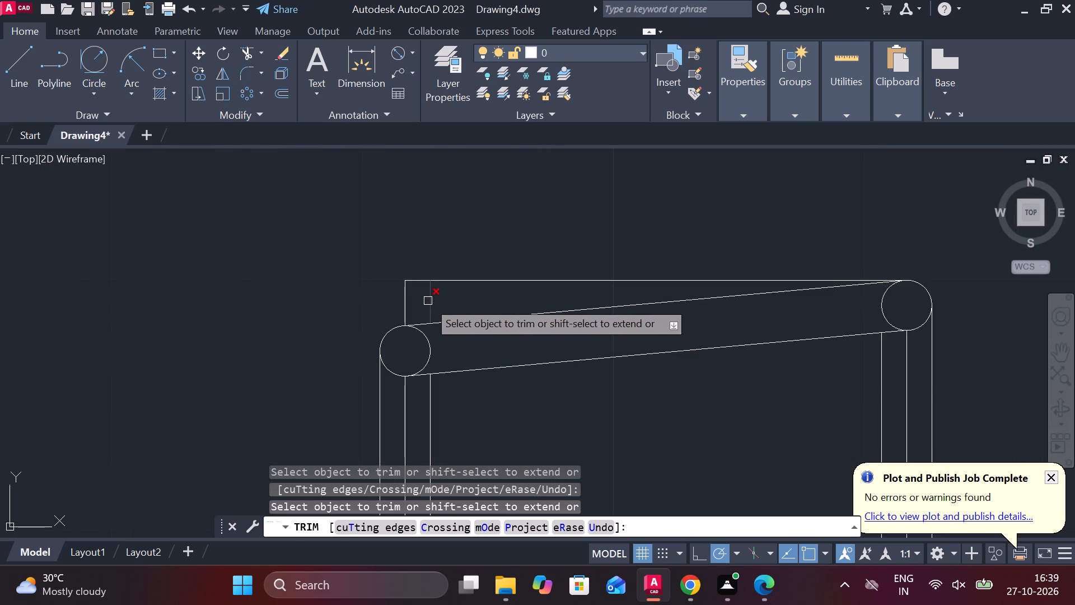
scroll(616, 338, down, 2)
middle_drag(640, 401, 560, 307)
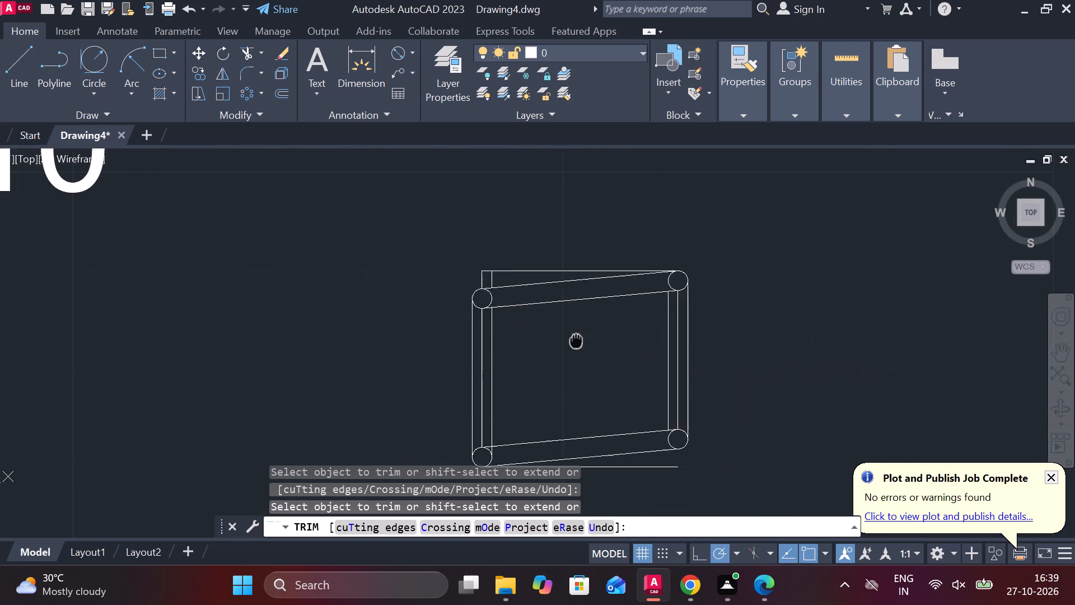
middle_drag(560, 307, 557, 296)
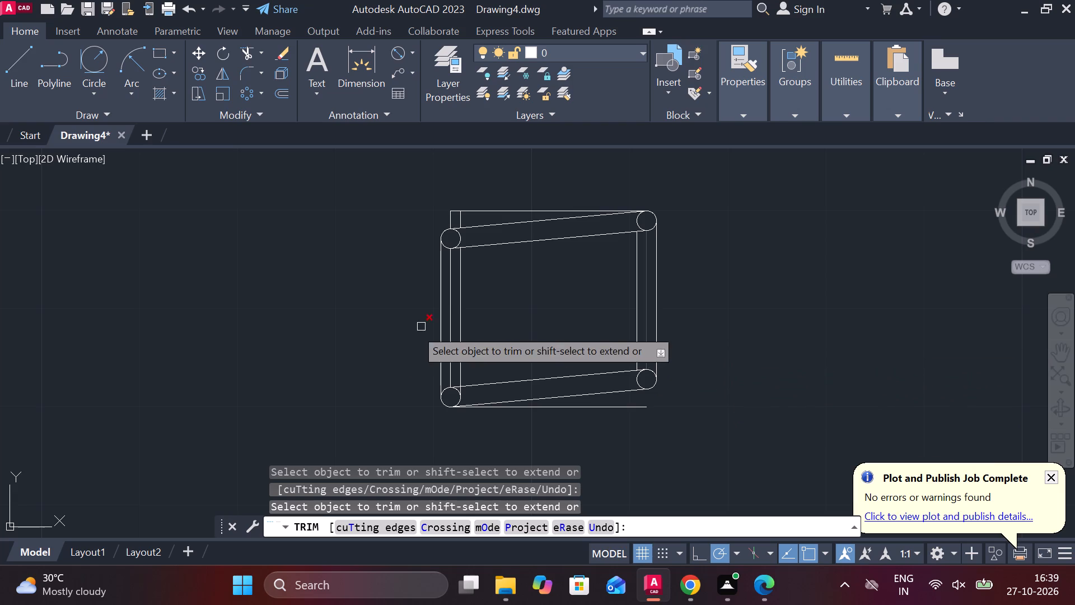
click(457, 216)
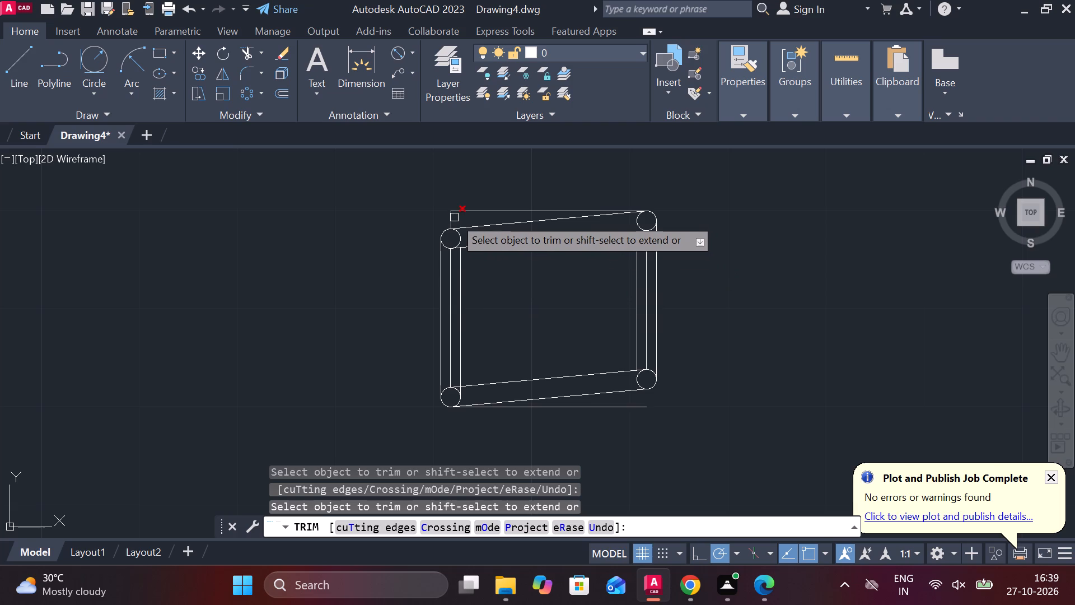
click(454, 217)
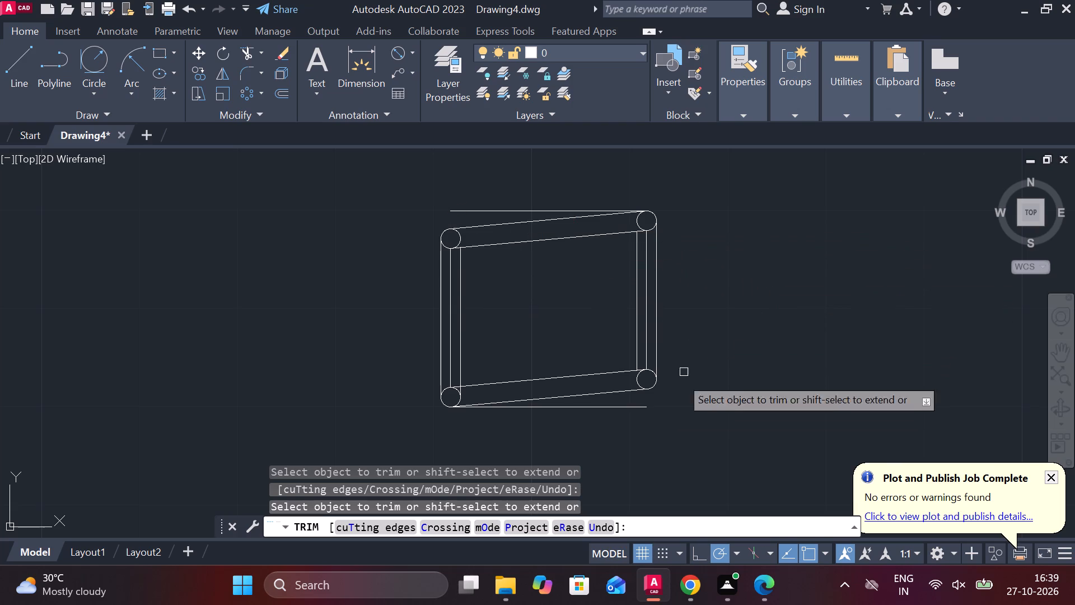
key(Escape)
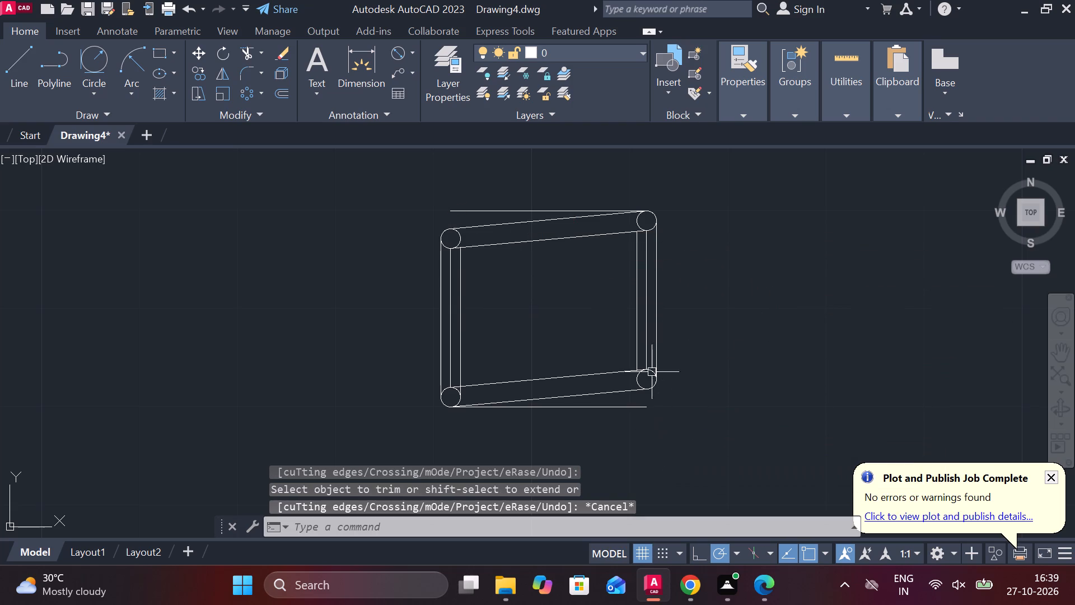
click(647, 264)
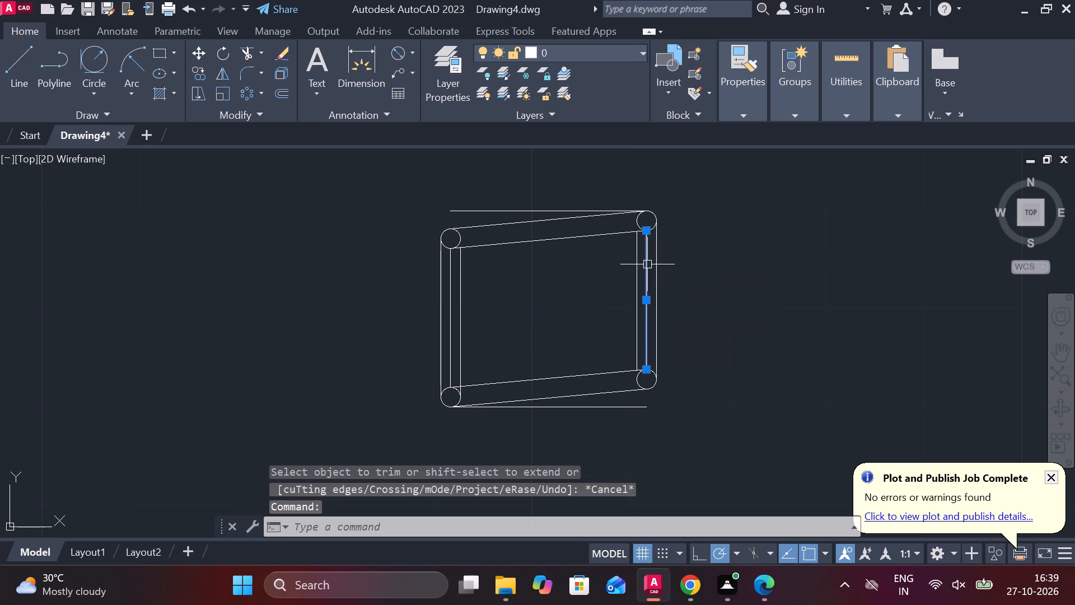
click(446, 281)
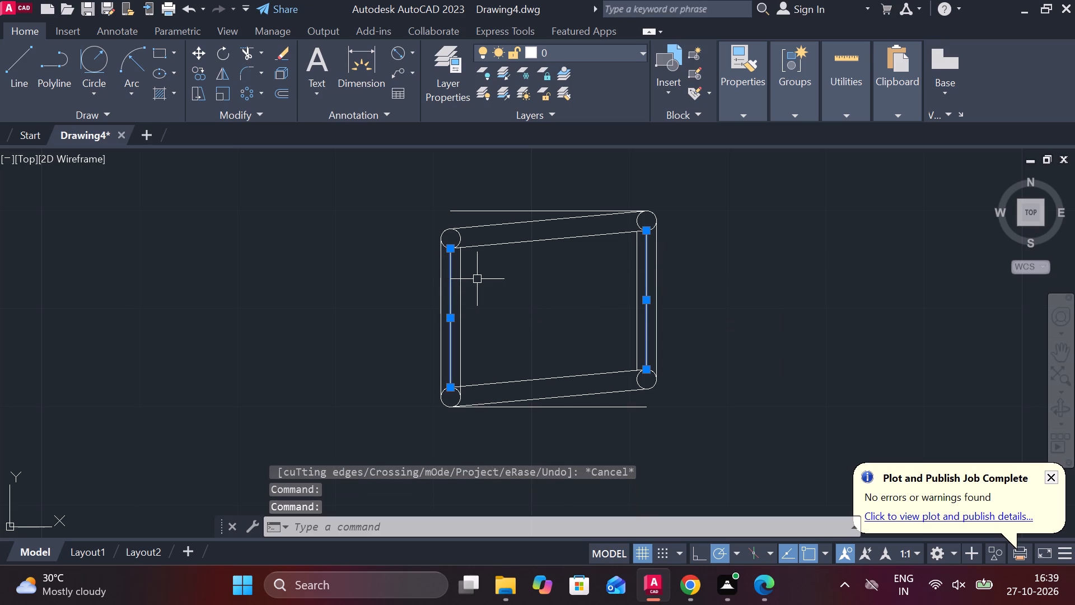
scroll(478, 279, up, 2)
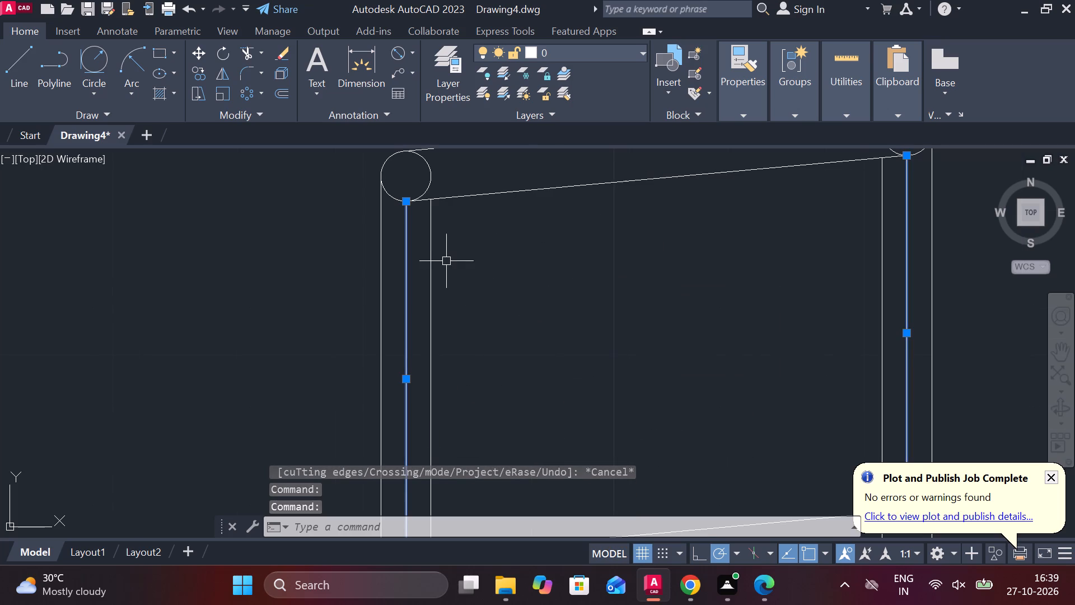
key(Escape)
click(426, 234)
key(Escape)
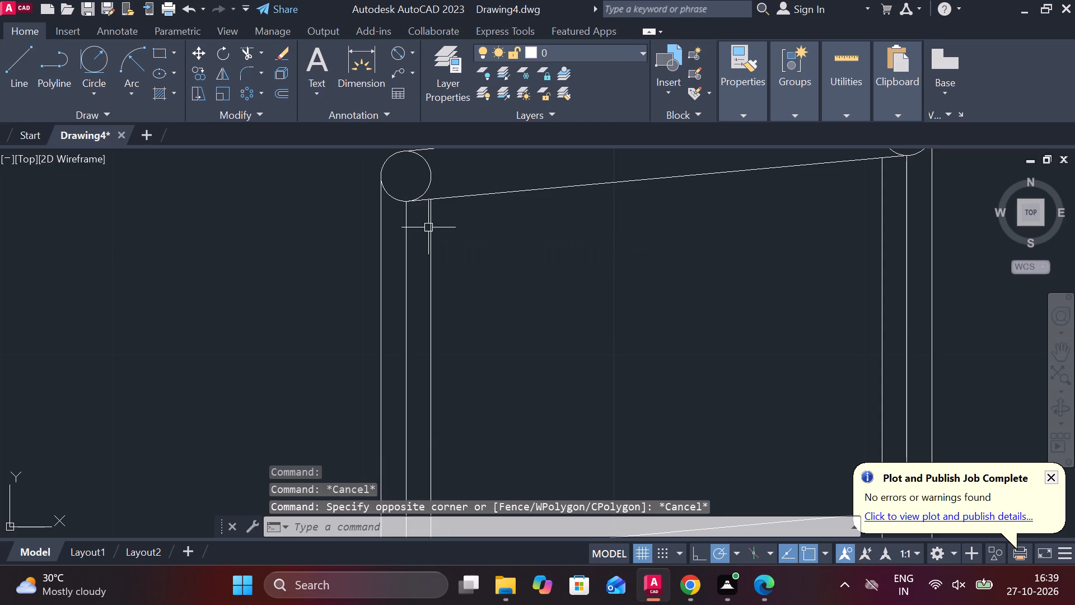
Stretch the upper end of the left side's inner vertical line up to the side of the upper-left coil circle.
click(428, 226)
click(433, 199)
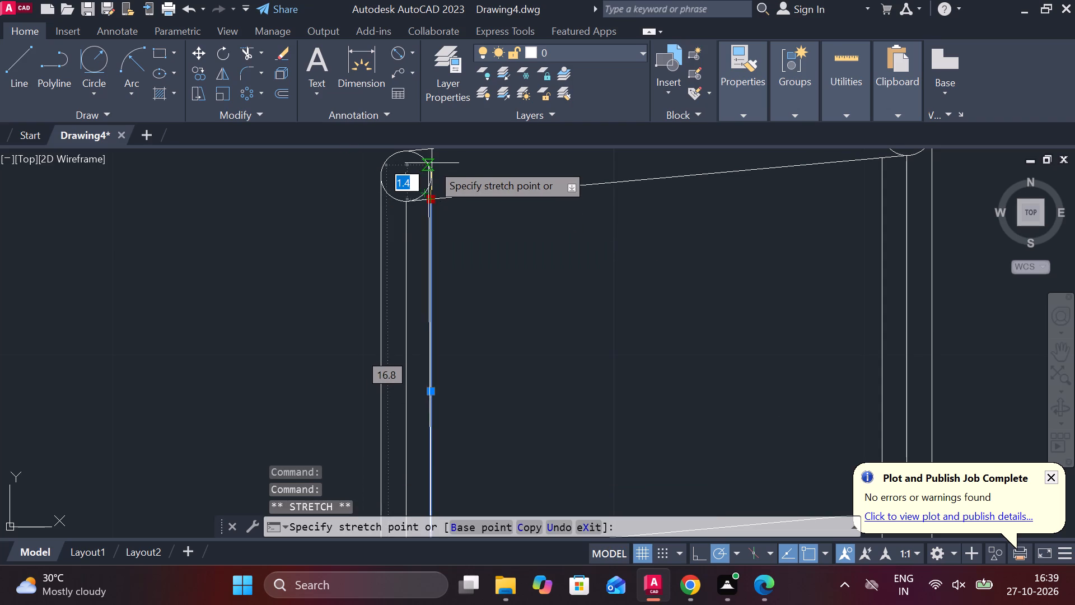
click(432, 169)
key(Escape)
Set the linetype of the three vertical lines between the left coil circles to DASHED.
scroll(538, 269, down, 2)
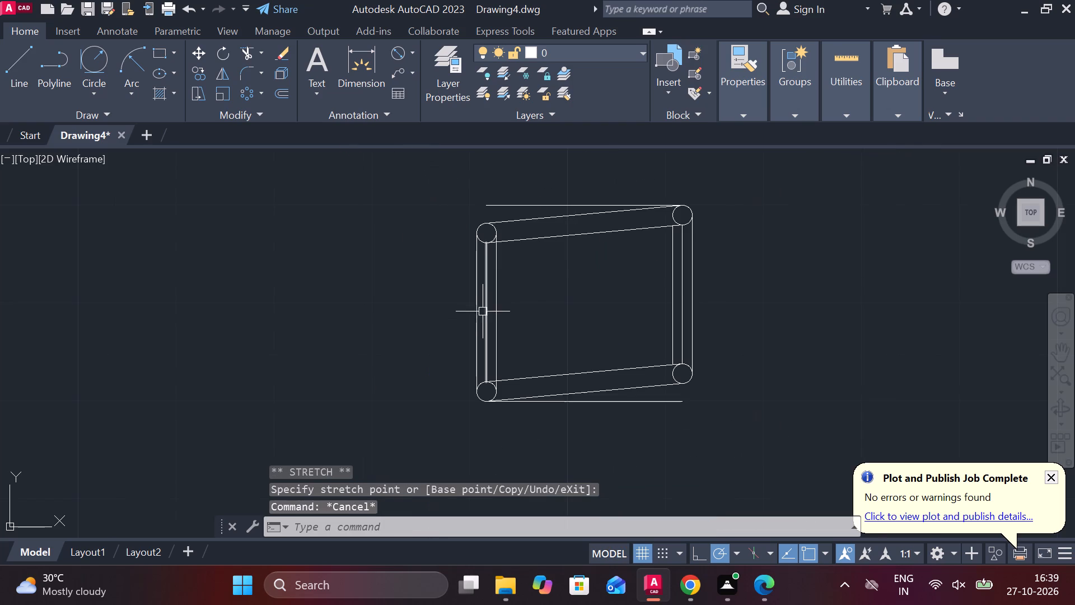
click(480, 307)
click(486, 306)
click(494, 304)
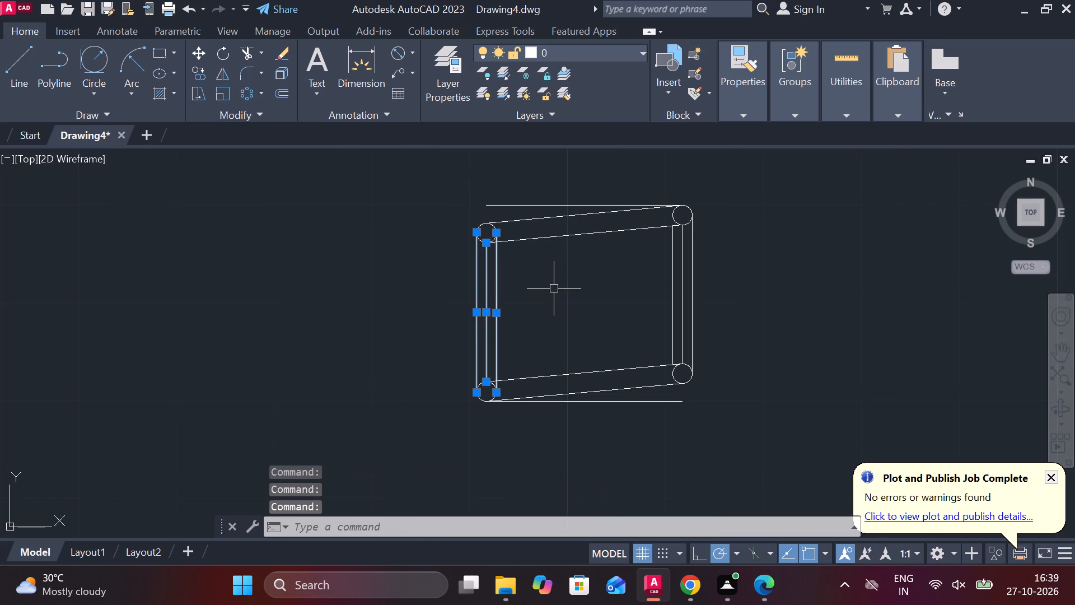
double_click(733, 117)
click(844, 162)
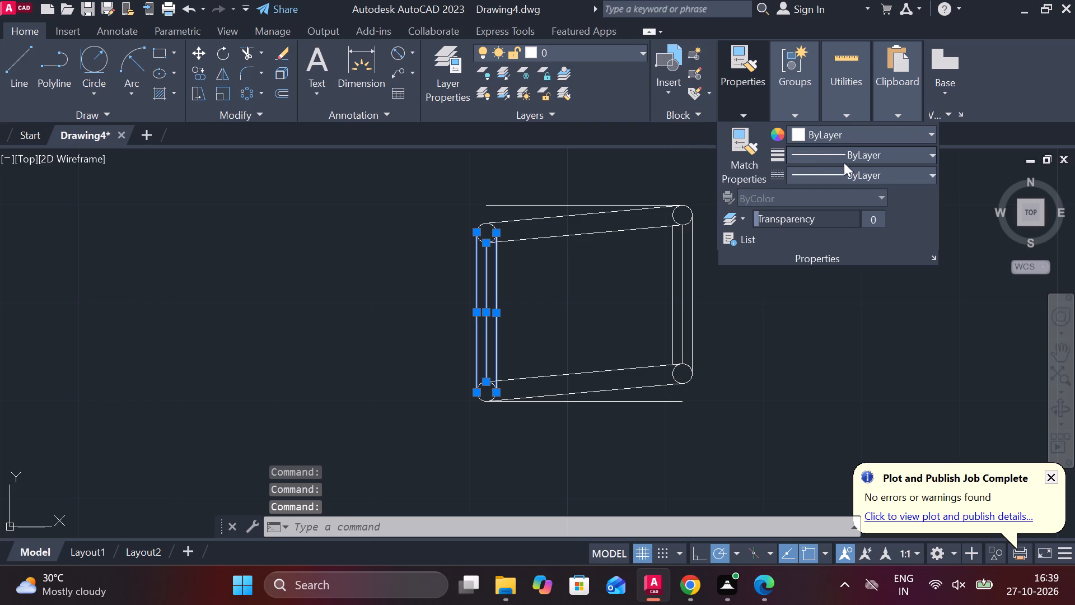
click(864, 151)
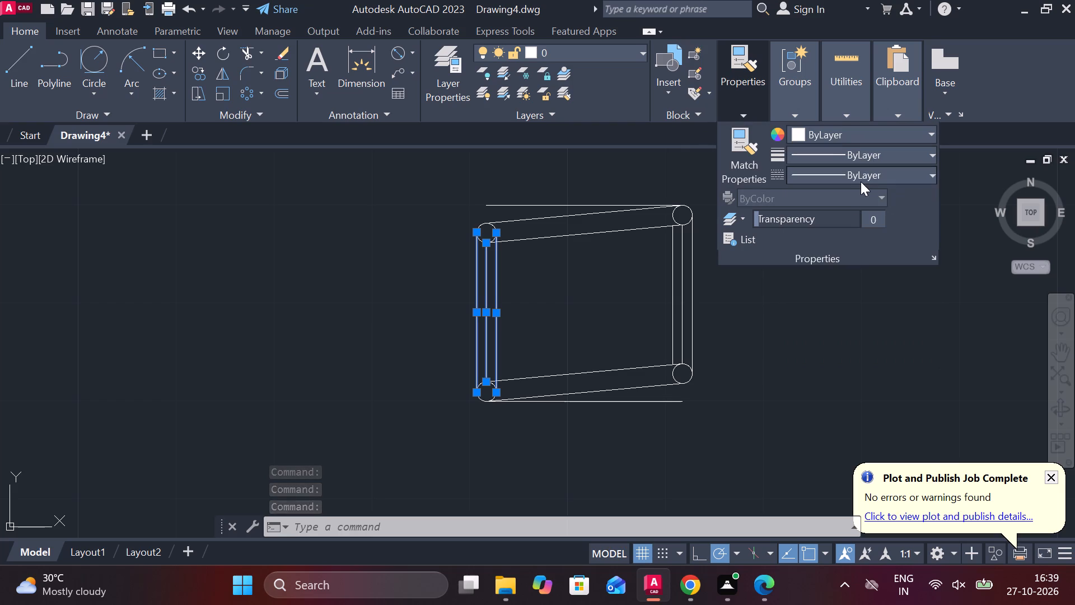
click(854, 177)
click(820, 275)
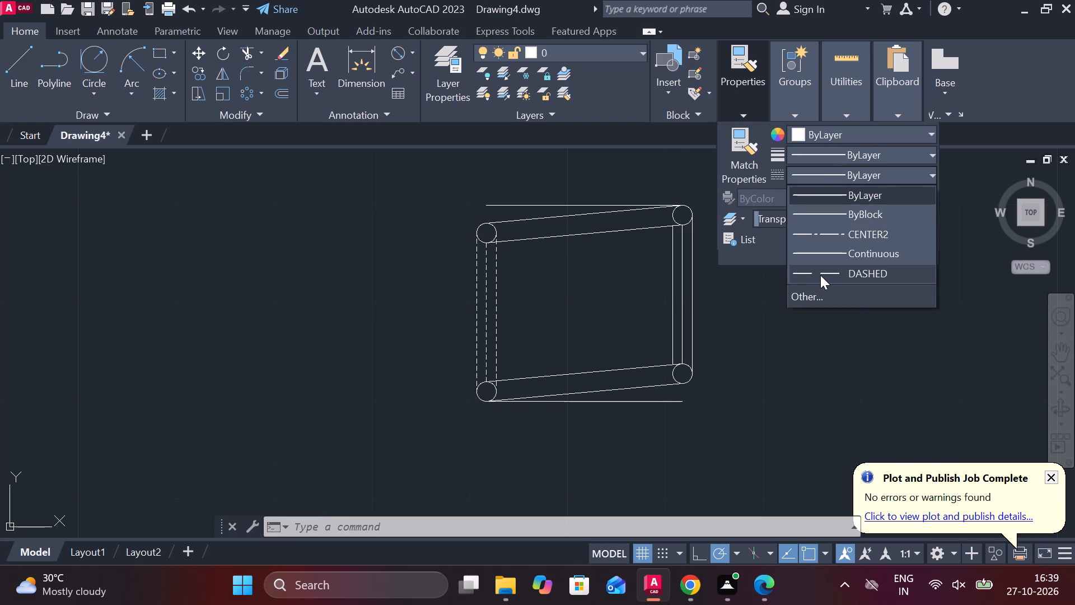
key(Escape)
Stretch both ends of the right side's inner vertical line to the inner sides of the upper-right and lower-right coil circles.
middle_drag(700, 252, 610, 347)
scroll(590, 342, up, 1)
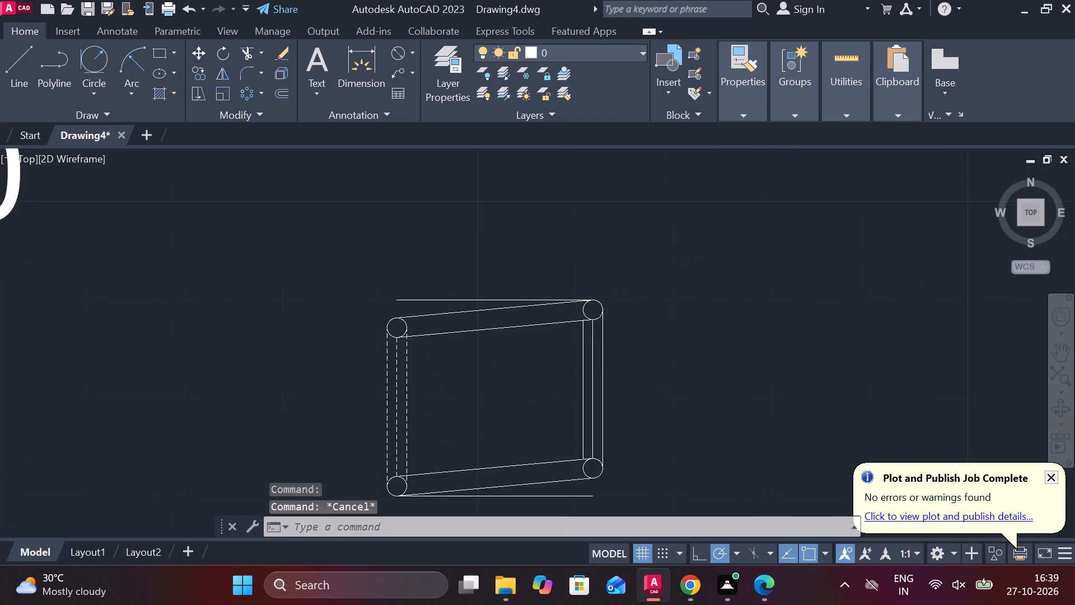
scroll(589, 342, up, 1)
click(572, 332)
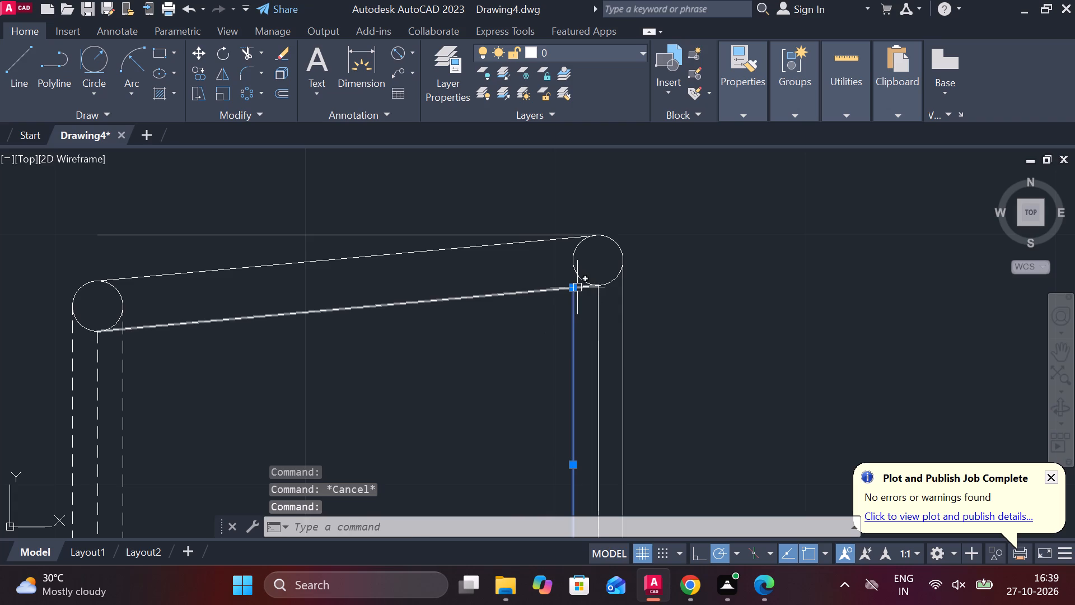
click(574, 288)
click(574, 264)
key(Escape)
scroll(716, 297, down, 1)
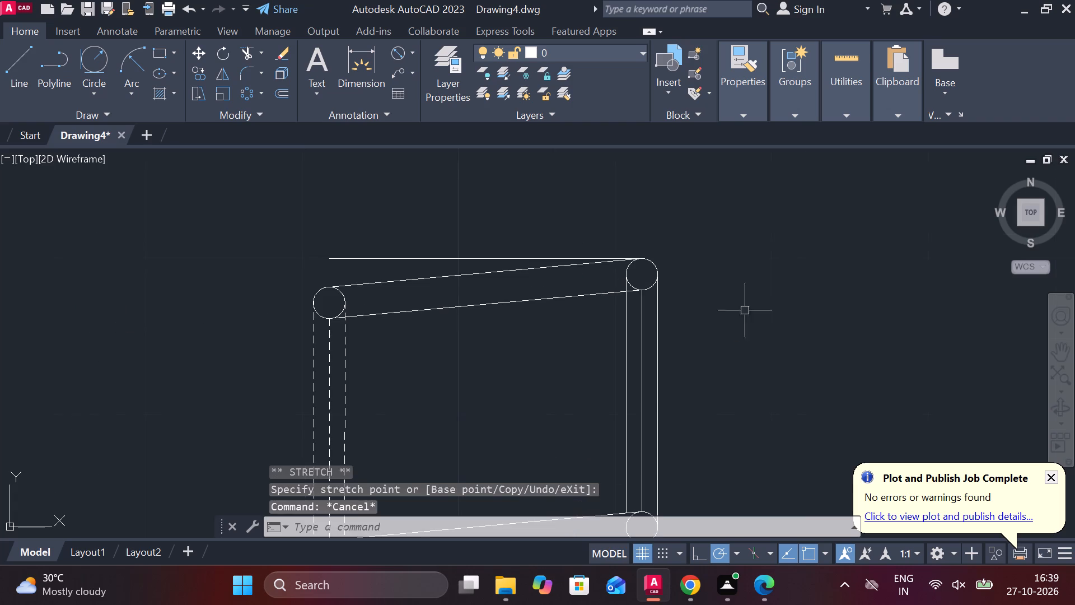
middle_drag(723, 388, 680, 309)
middle_drag(642, 446, 616, 408)
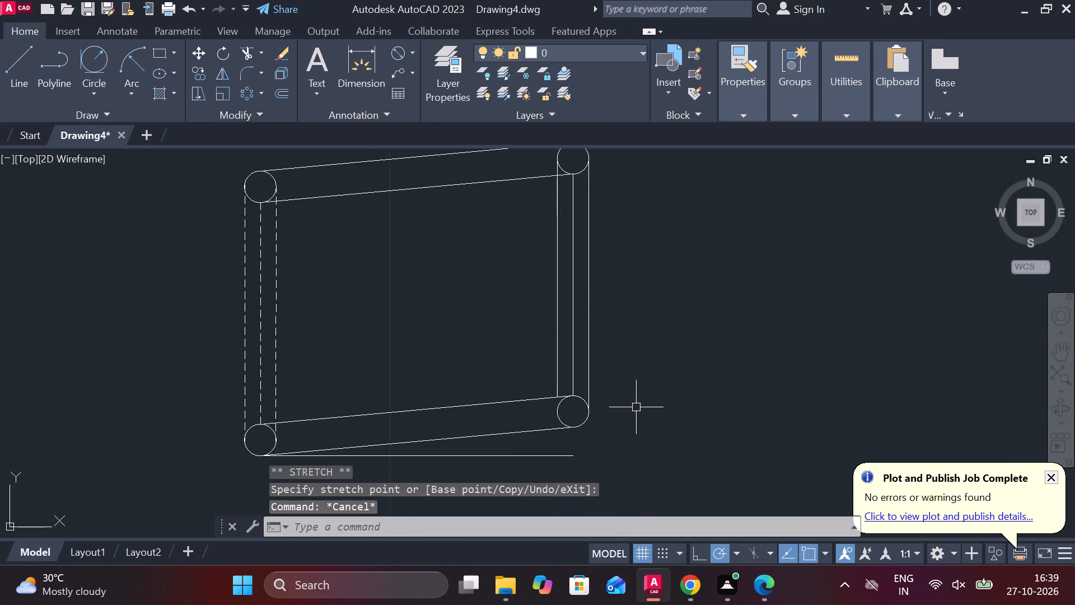
click(555, 384)
click(557, 398)
click(558, 411)
key(Escape)
Set the linetype of the three vertical lines between the right coil circles to DASHED.
click(559, 274)
click(575, 251)
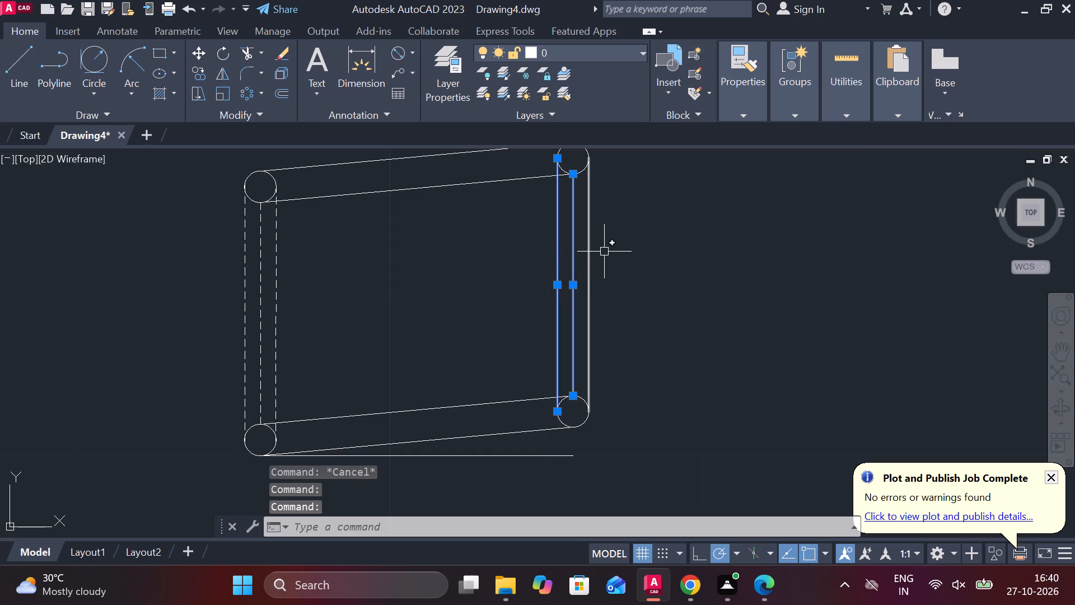
click(583, 273)
click(588, 270)
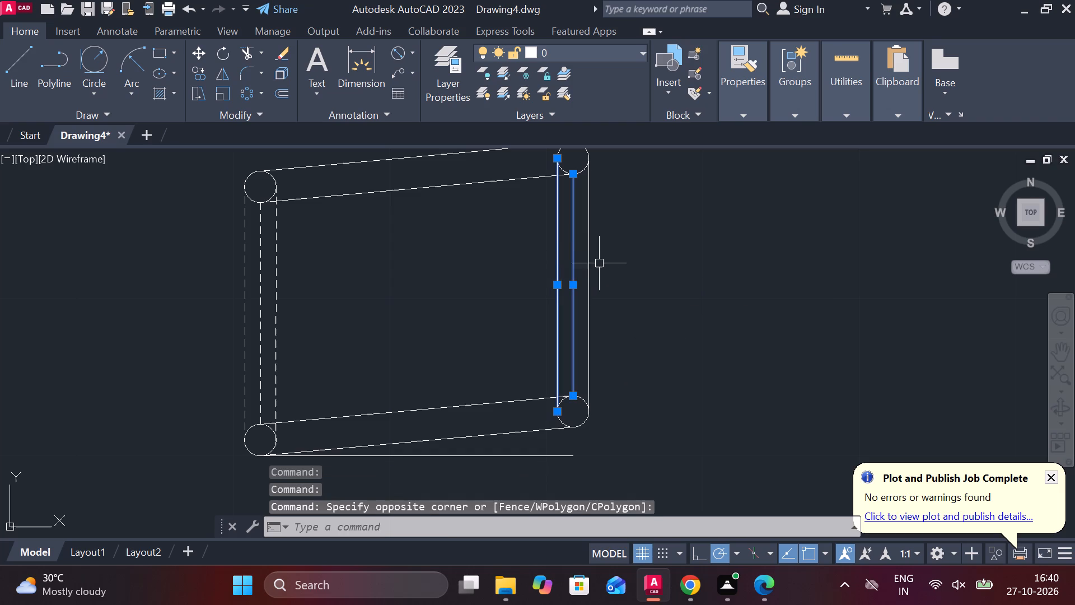
click(592, 253)
click(753, 113)
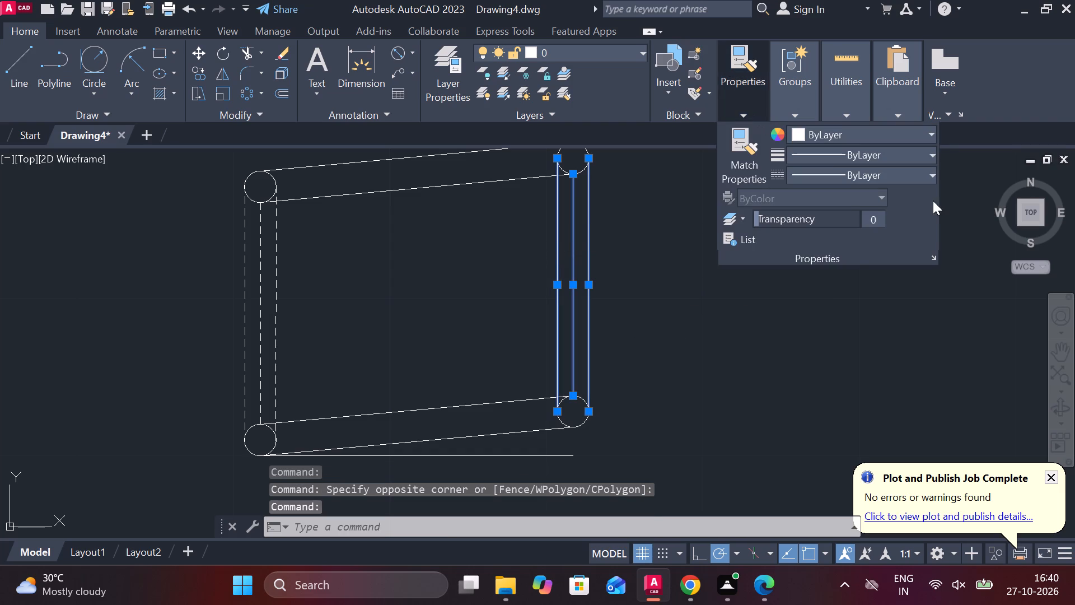
click(873, 169)
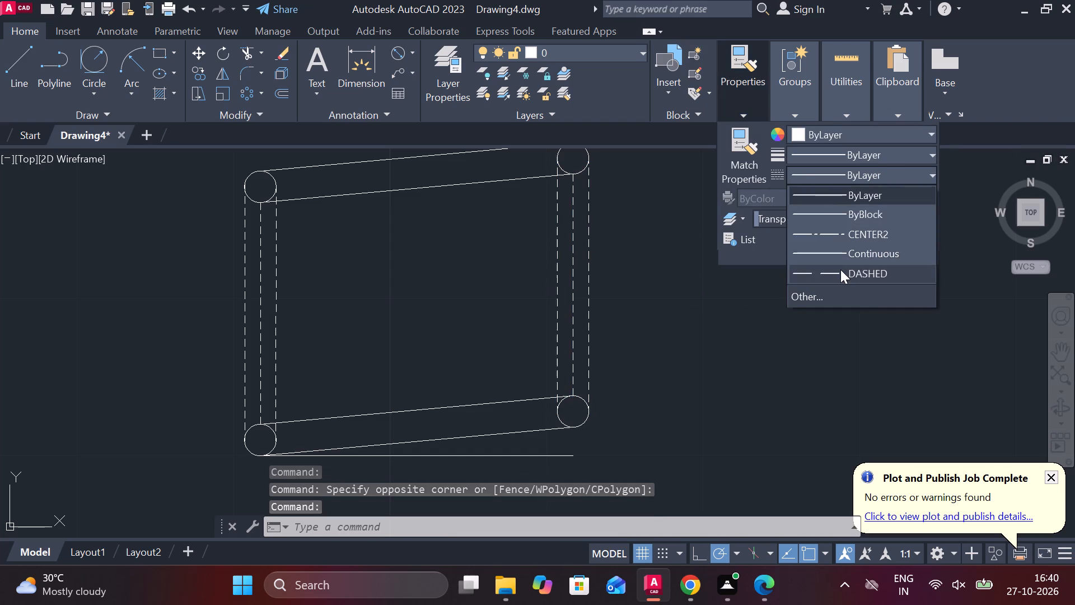
click(840, 269)
key(Escape)
Add a linear dimension from the upper-left circle's centre to the right centre line, placed just above the spring.
scroll(691, 350, down, 2)
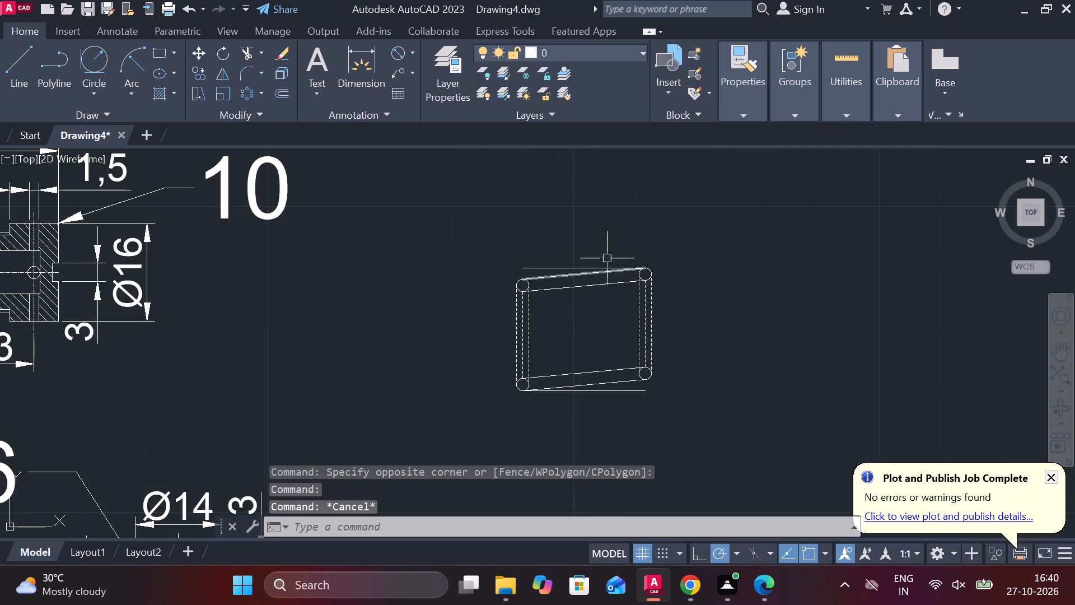
scroll(606, 256, up, 1)
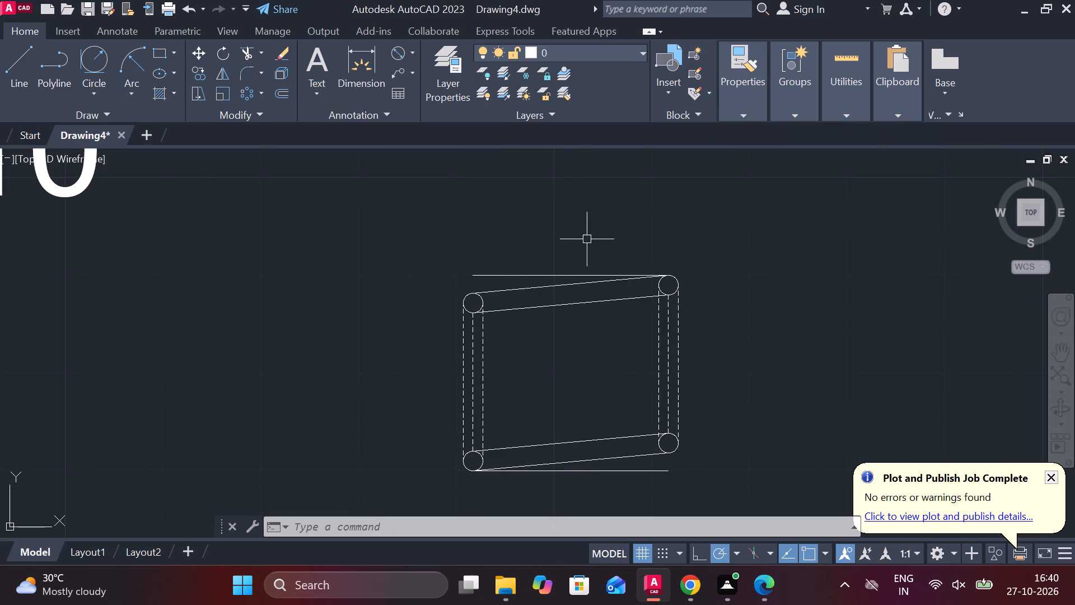
middle_drag(540, 359, 533, 310)
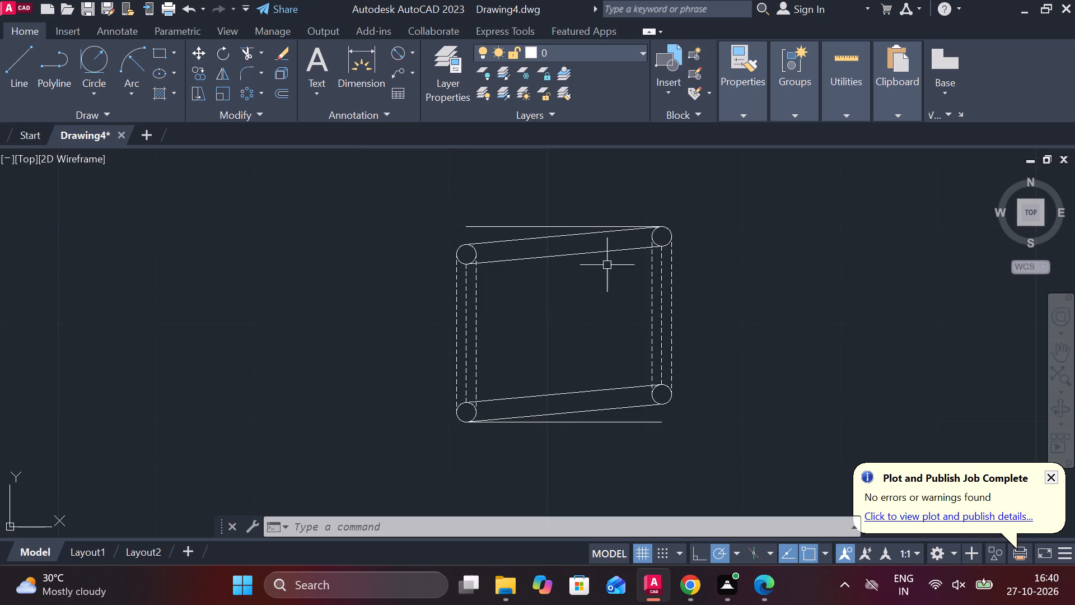
click(410, 53)
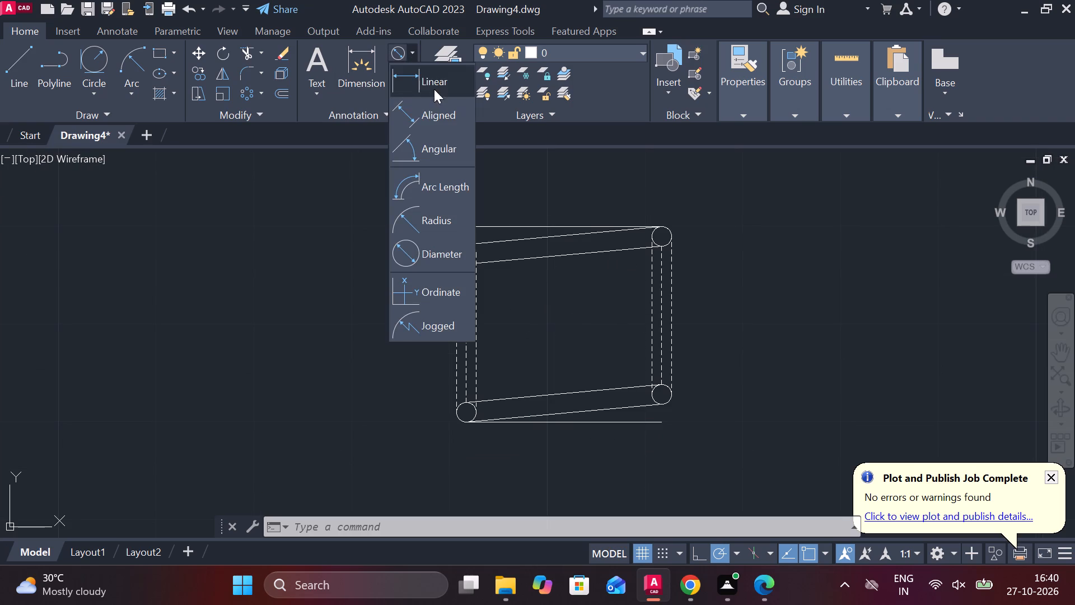
click(419, 86)
scroll(452, 267, up, 2)
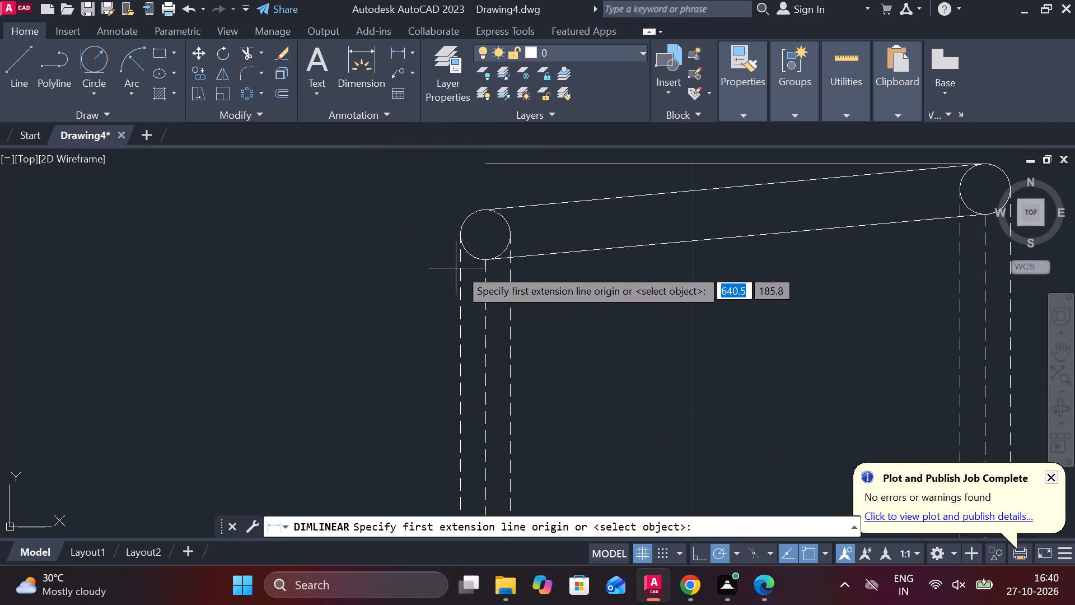
click(485, 235)
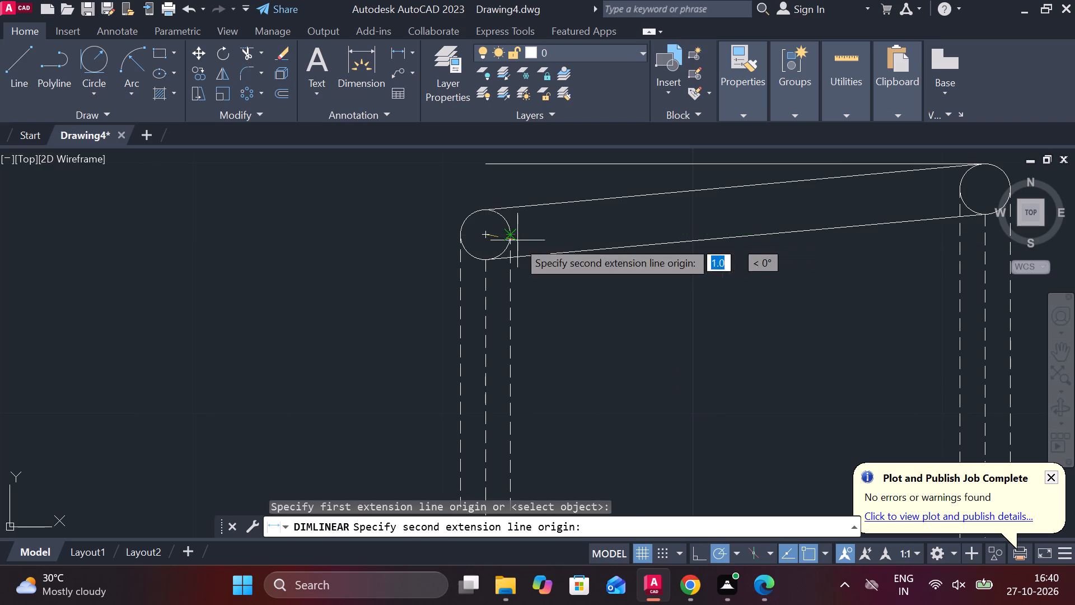
middle_drag(713, 256, 422, 260)
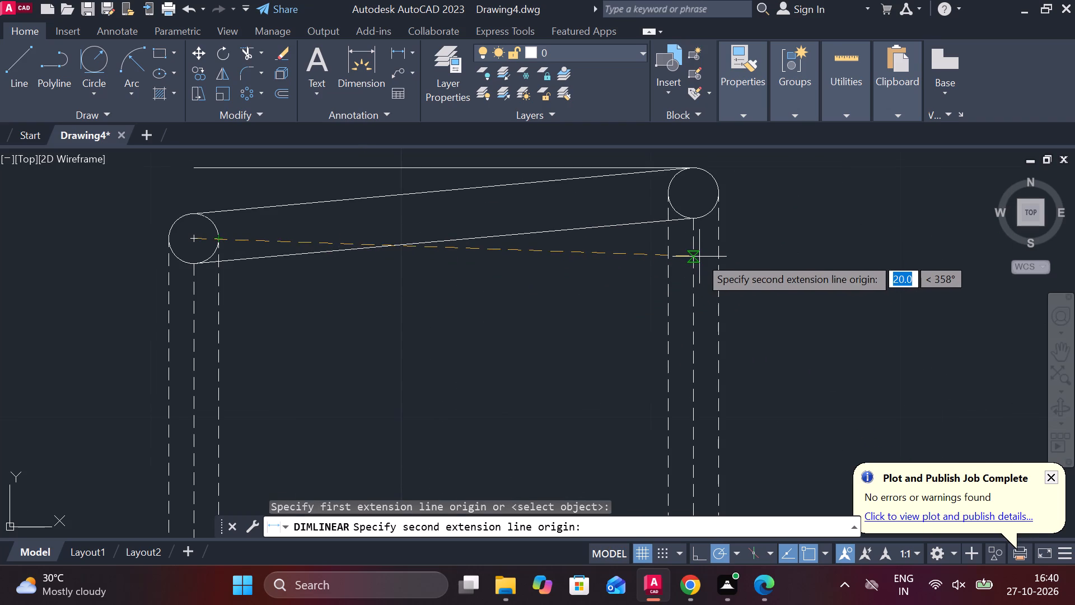
click(699, 257)
scroll(618, 224, down, 2)
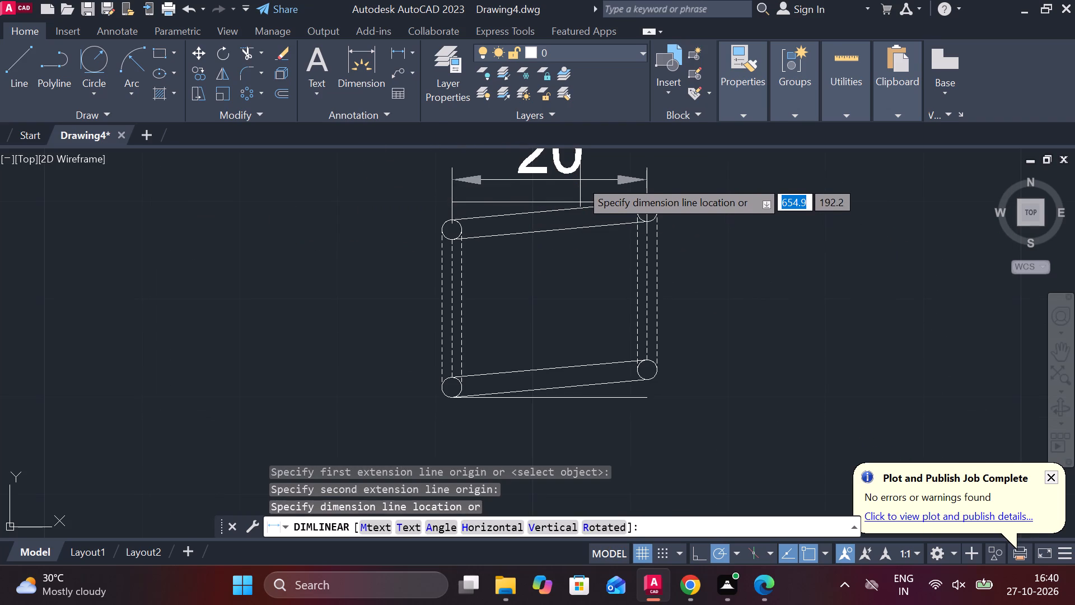
click(578, 177)
scroll(612, 178, down, 1)
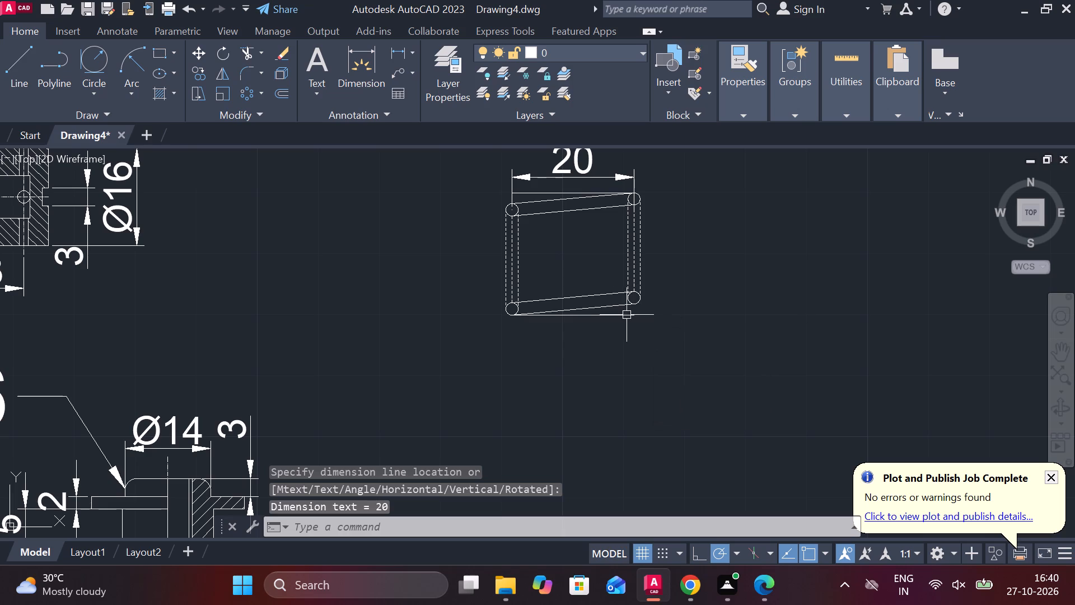
Copy the spring's lower inclined turn, both circles and both tangent lines, twice into the space above the undimensioned spindle view.
scroll(525, 309, up, 2)
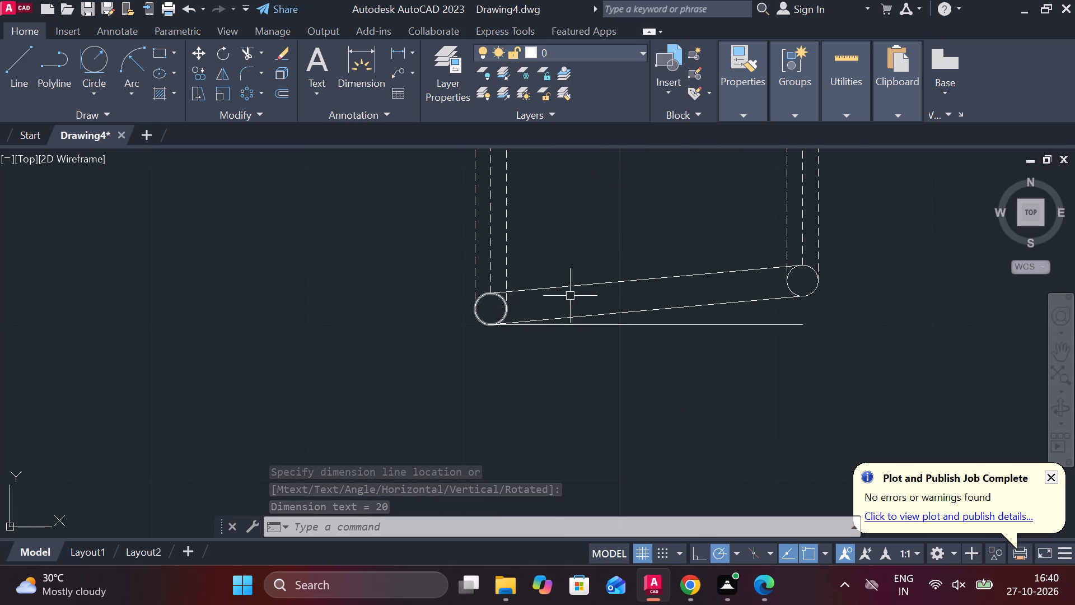
click(567, 286)
click(502, 306)
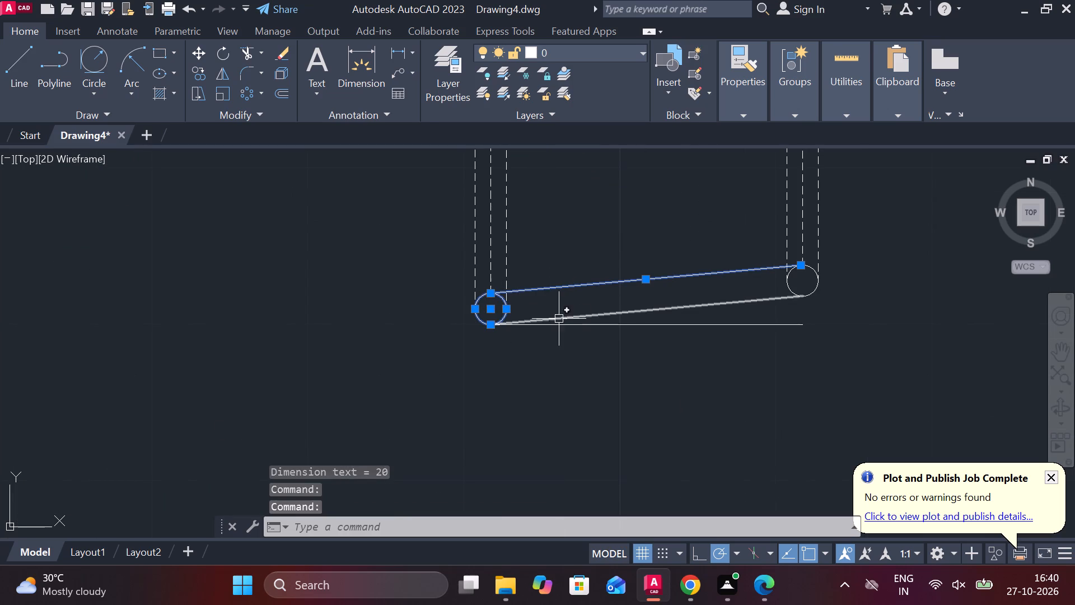
click(583, 318)
click(813, 283)
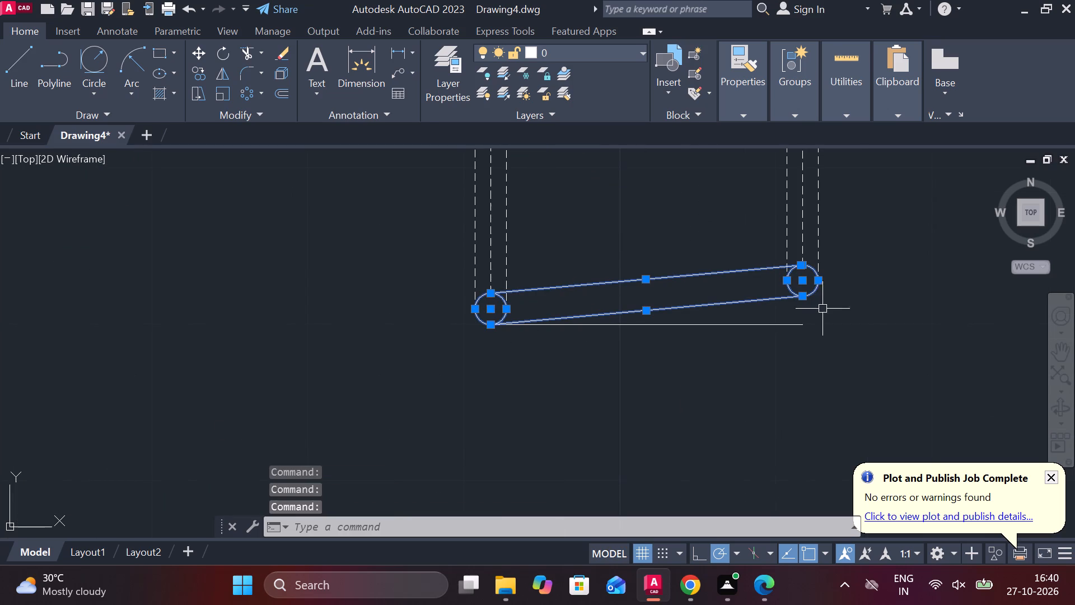
text(CO)
key(Return)
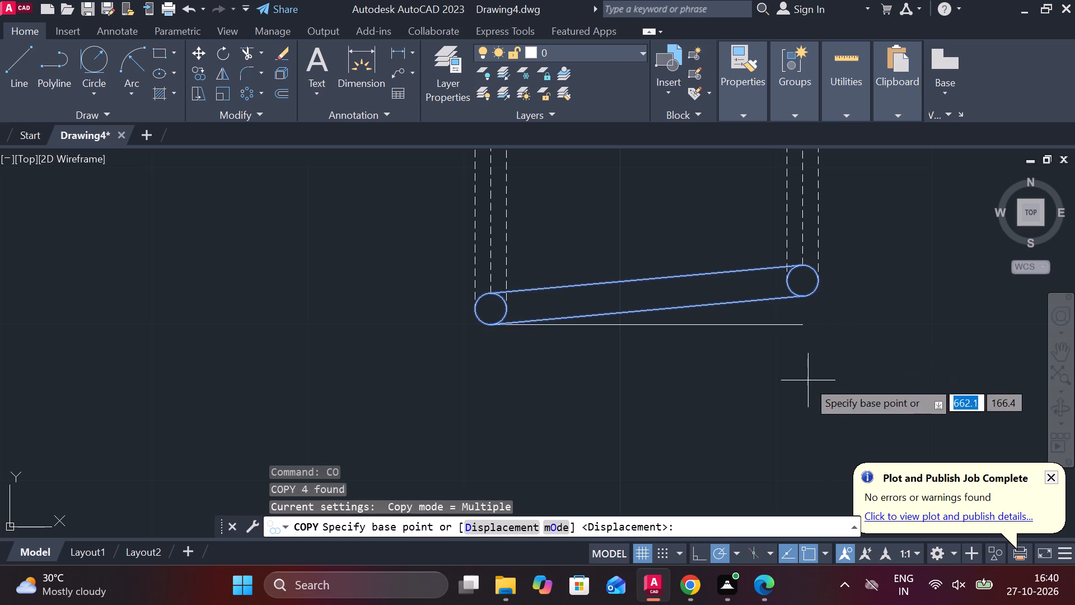
click(771, 357)
scroll(771, 357, down, 1)
scroll(684, 359, down, 4)
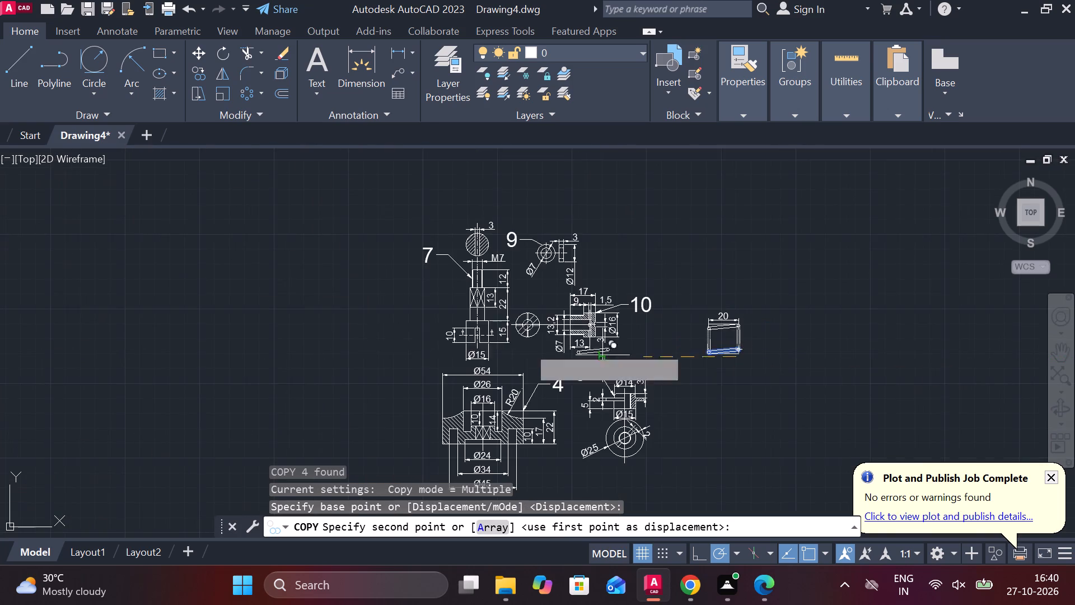
middle_drag(317, 288, 529, 341)
scroll(340, 296, down, 2)
middle_drag(257, 308, 498, 317)
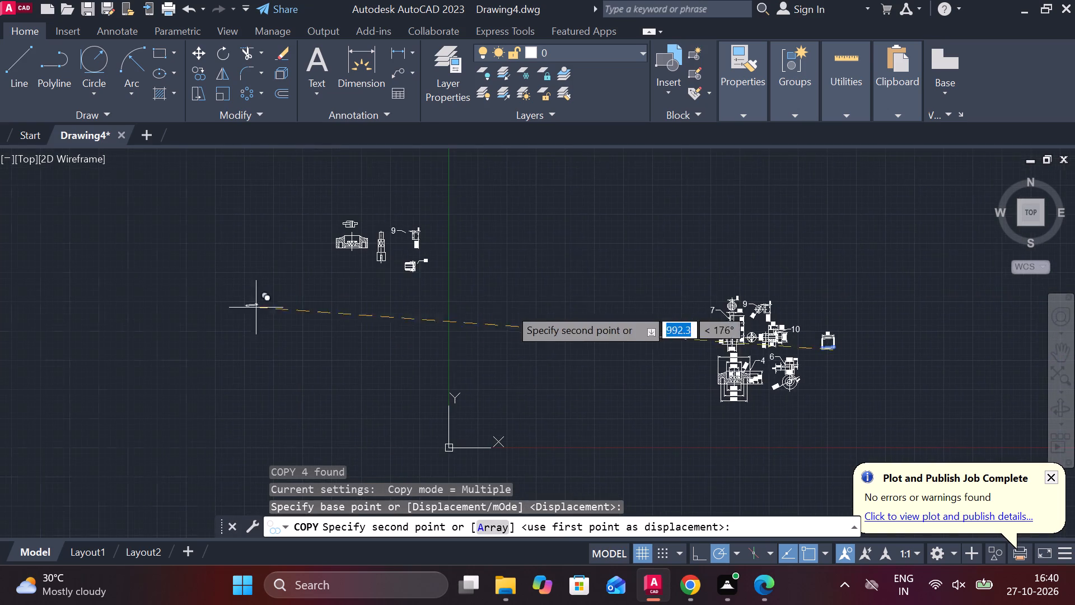
scroll(368, 178, up, 2)
scroll(336, 273, up, 3)
middle_drag(356, 314, 521, 113)
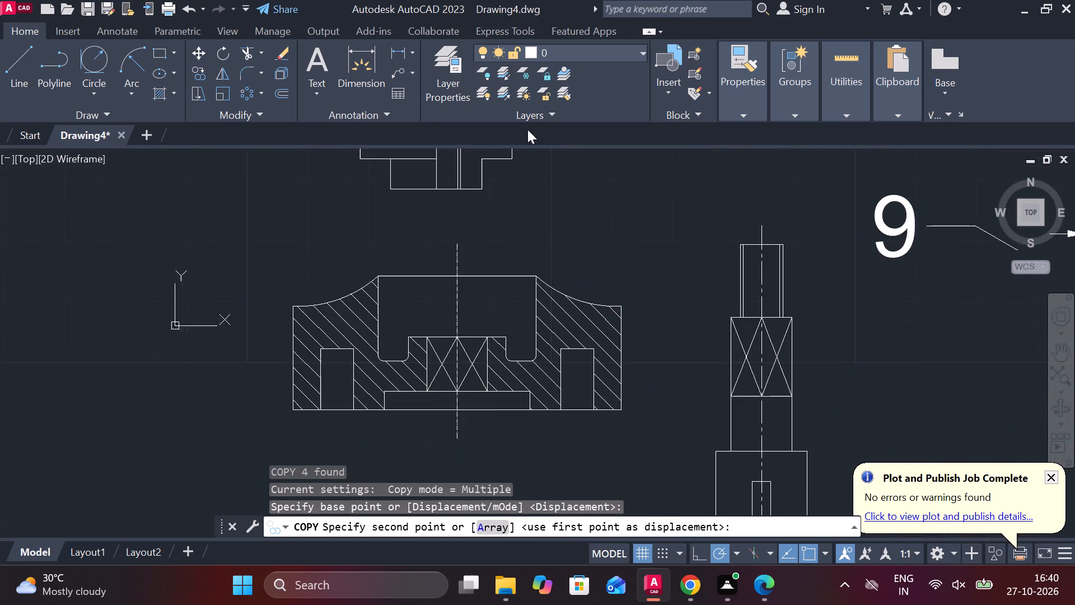
middle_drag(620, 338, 445, 269)
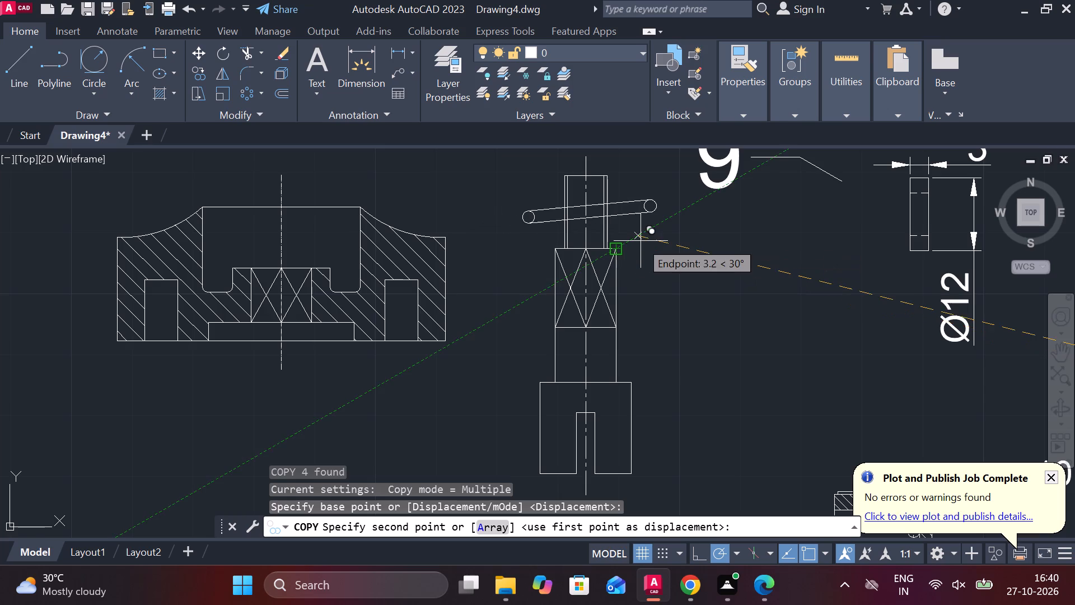
scroll(641, 241, down, 1)
middle_drag(641, 241, 492, 362)
click(526, 190)
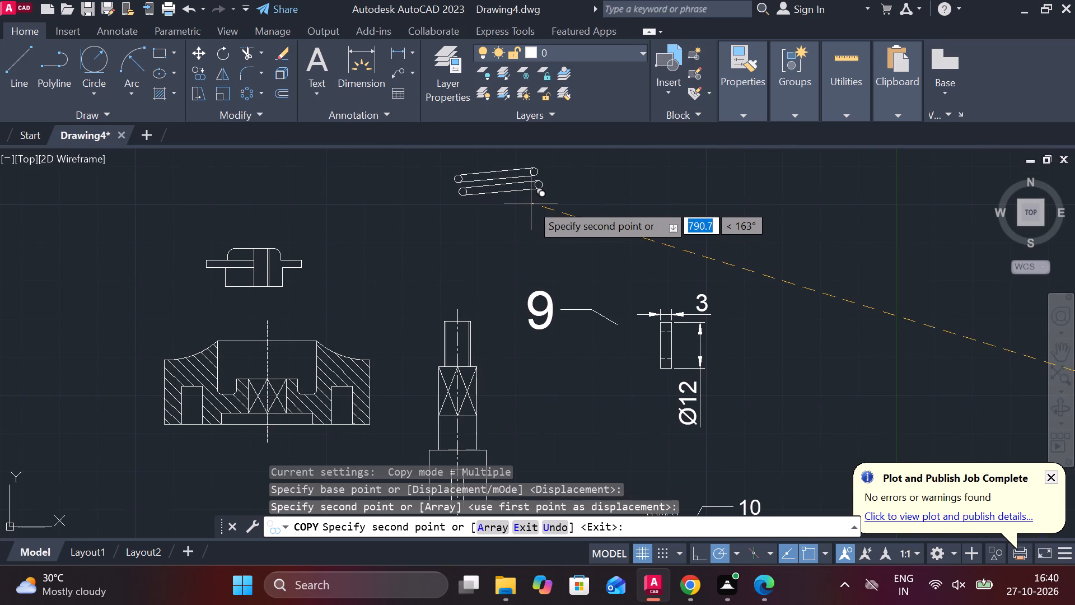
click(529, 220)
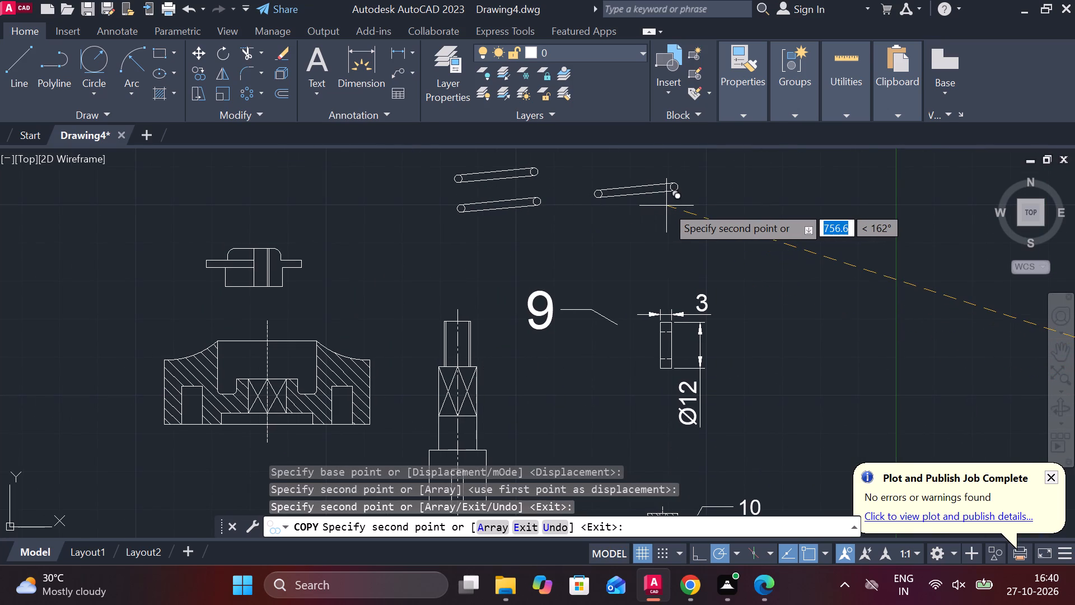
key(Escape)
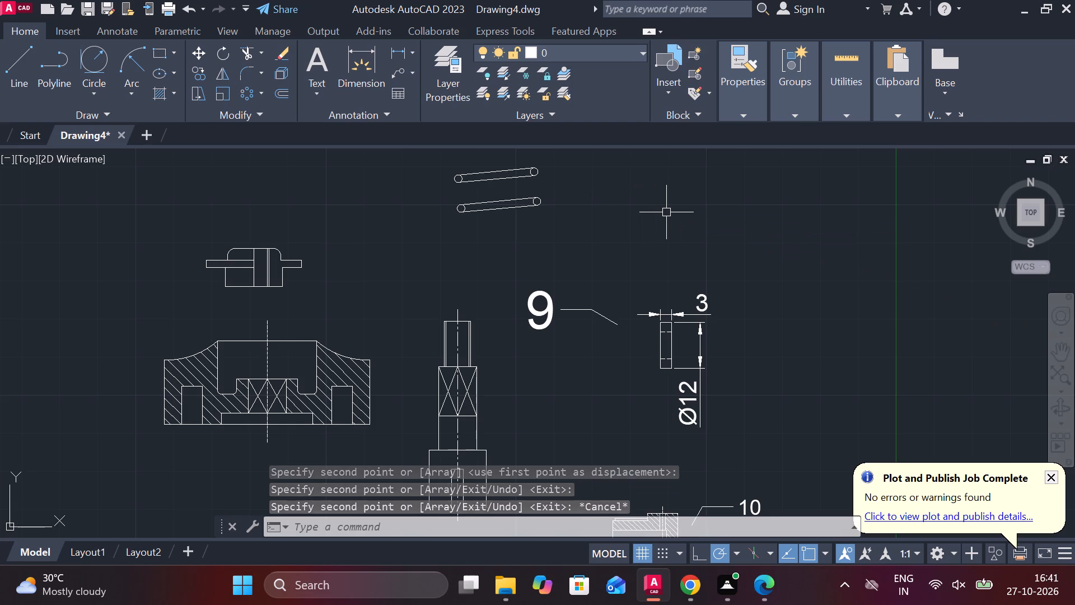
Add a diameter symbol before the 20 in the spring's width dimension.
scroll(675, 246, down, 2)
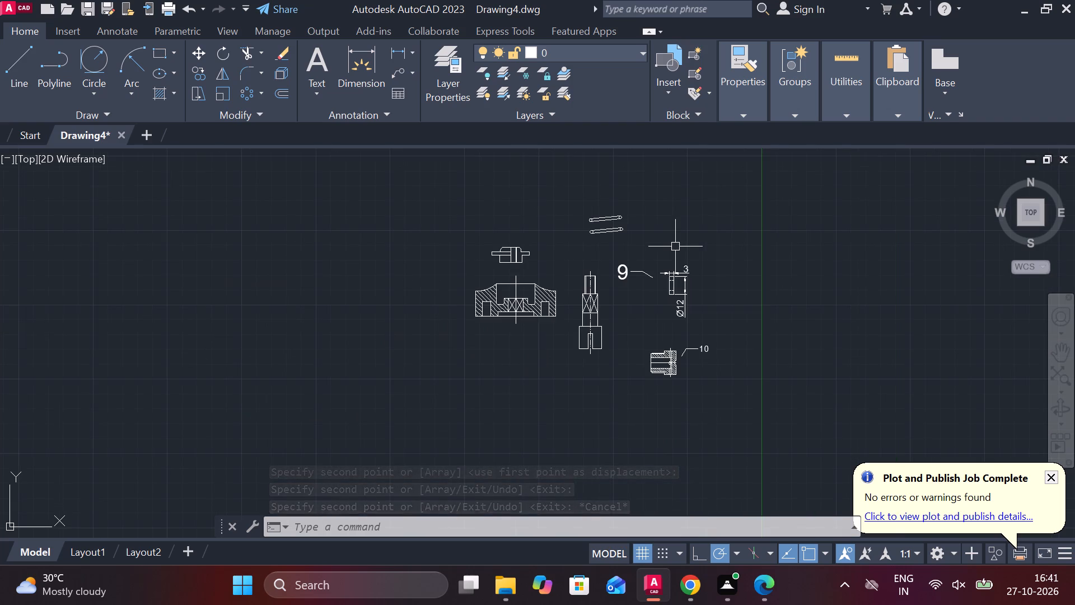
middle_drag(710, 263, 279, 239)
scroll(329, 253, down, 2)
middle_drag(525, 286, 228, 230)
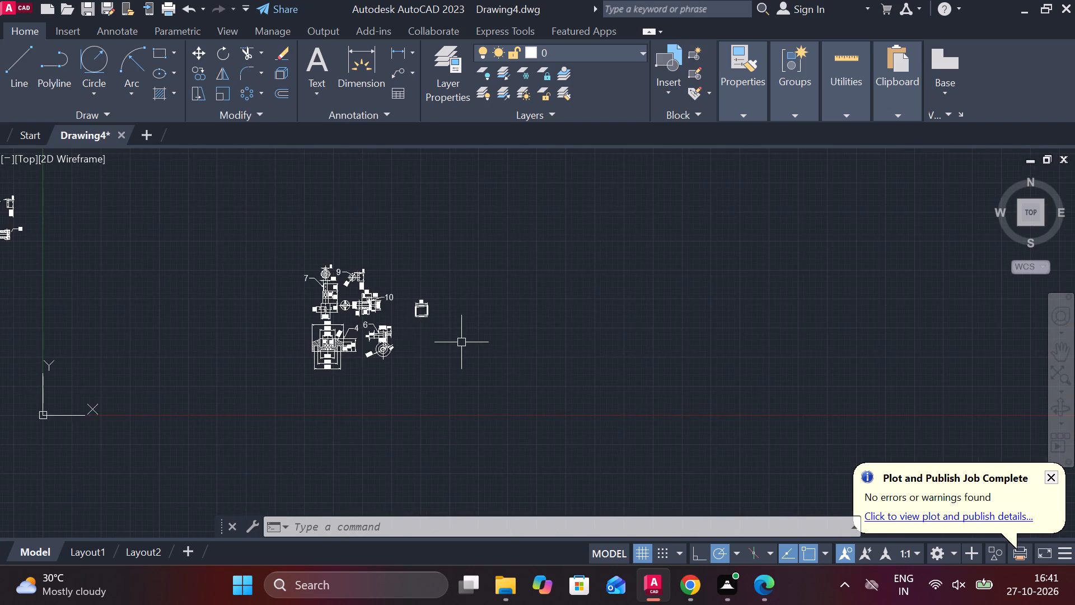
scroll(487, 342, up, 3)
middle_drag(270, 301, 506, 332)
scroll(467, 299, up, 2)
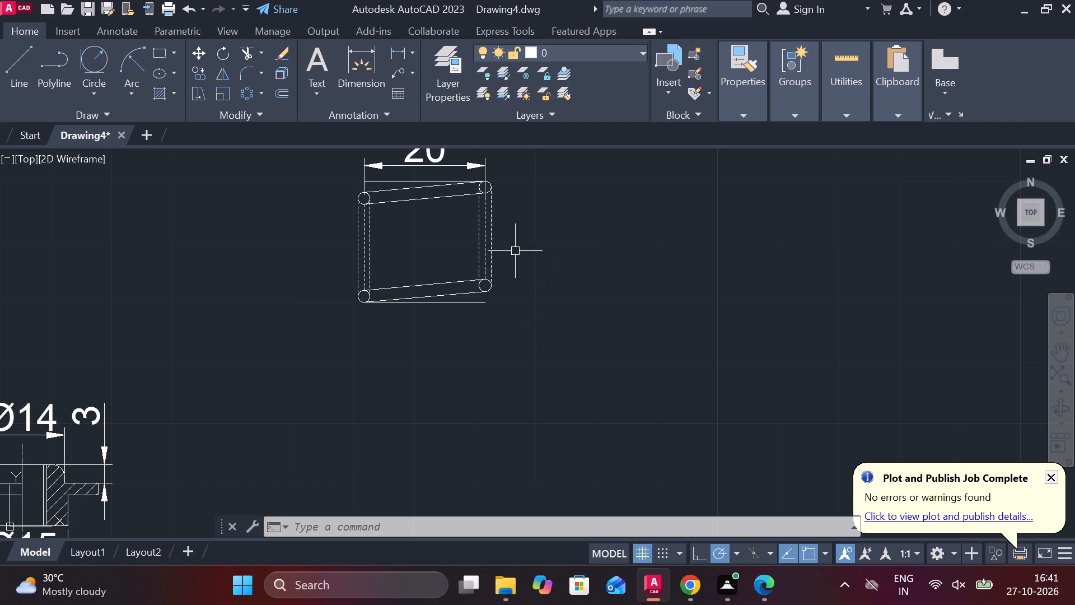
middle_click(379, 236)
middle_drag(381, 249, 368, 302)
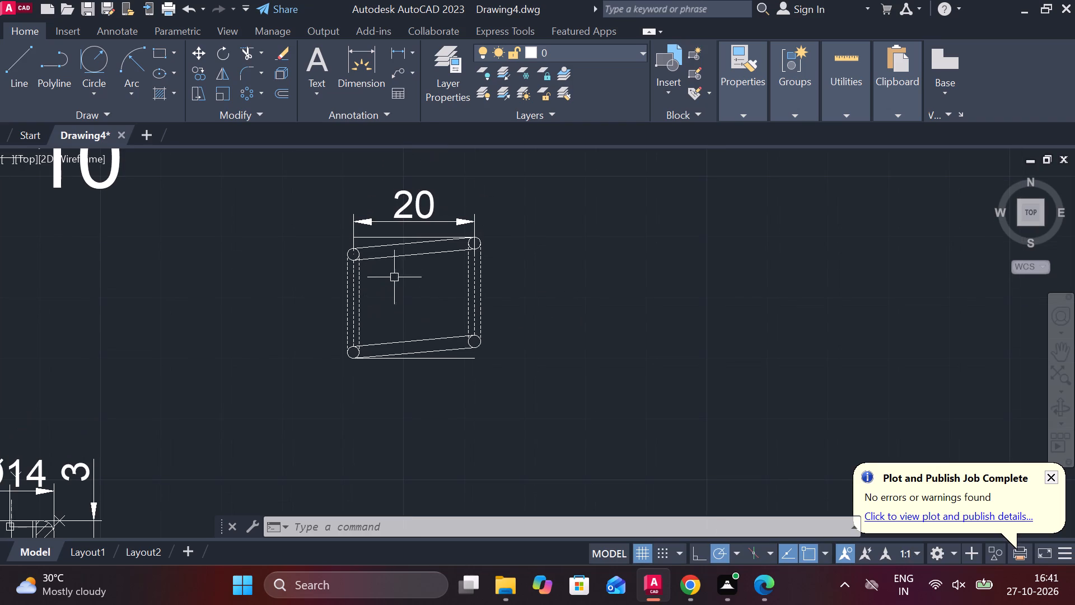
double_click(429, 194)
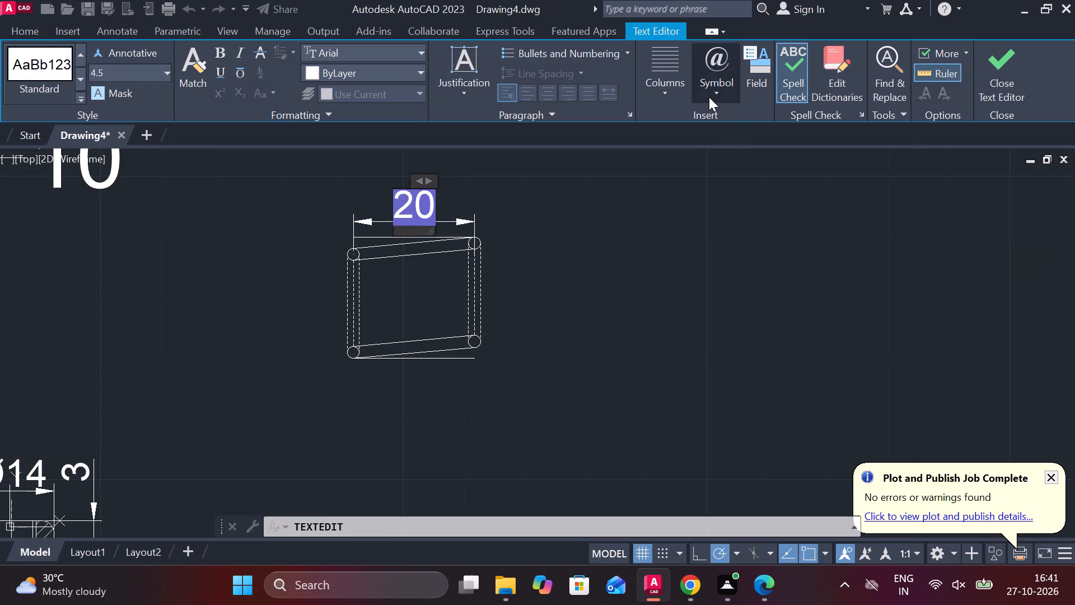
click(709, 97)
click(769, 157)
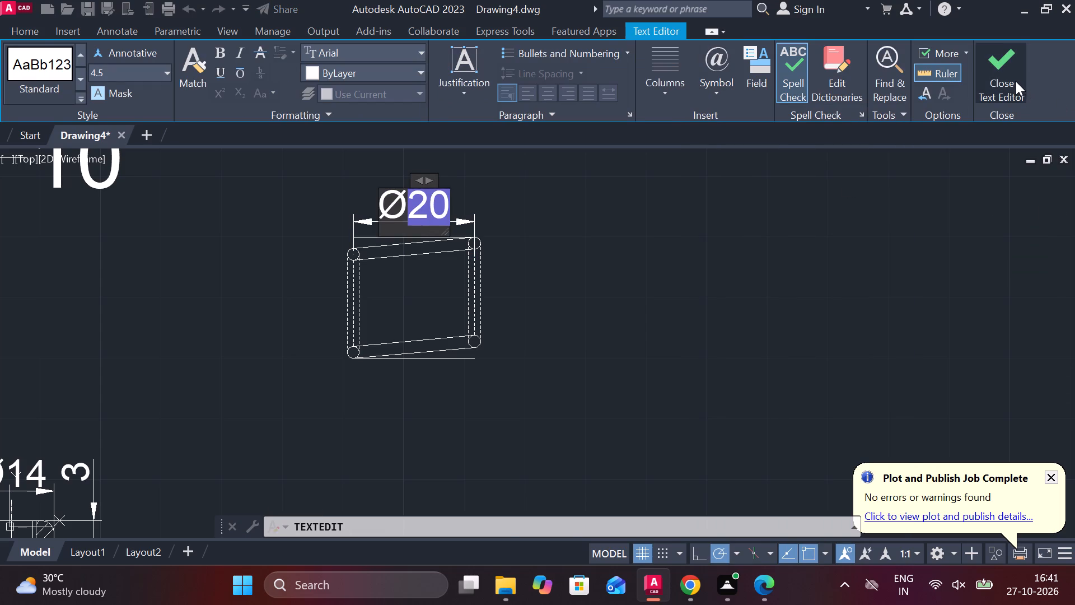
click(1016, 81)
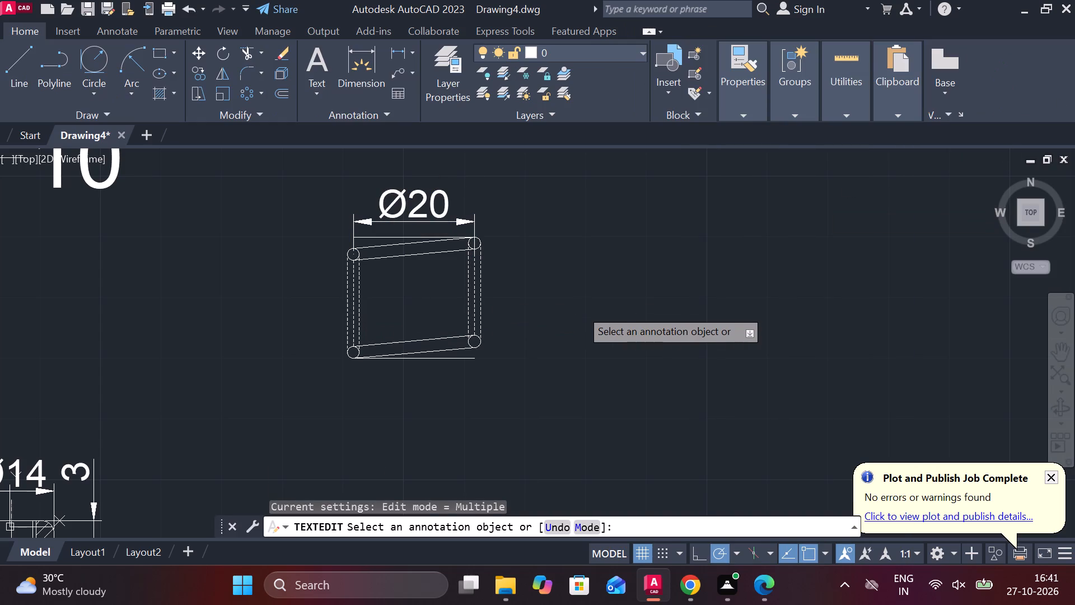
key(Escape)
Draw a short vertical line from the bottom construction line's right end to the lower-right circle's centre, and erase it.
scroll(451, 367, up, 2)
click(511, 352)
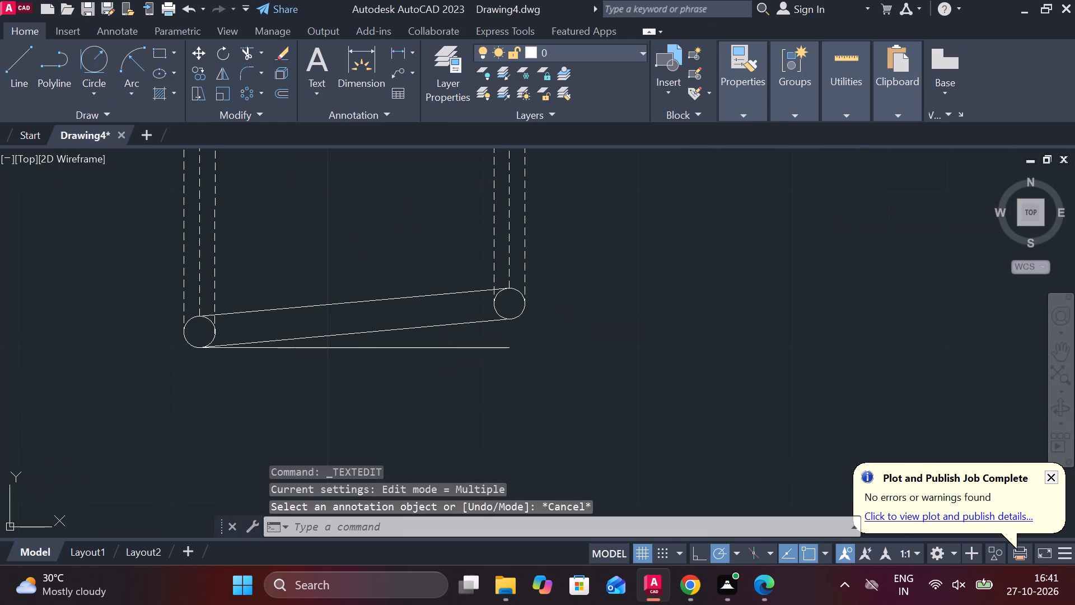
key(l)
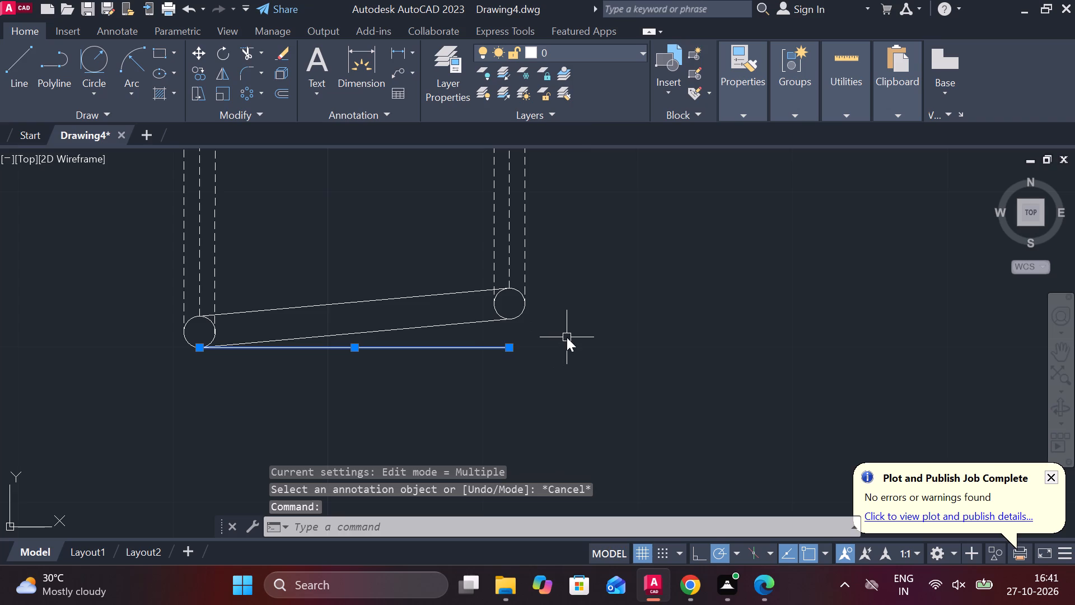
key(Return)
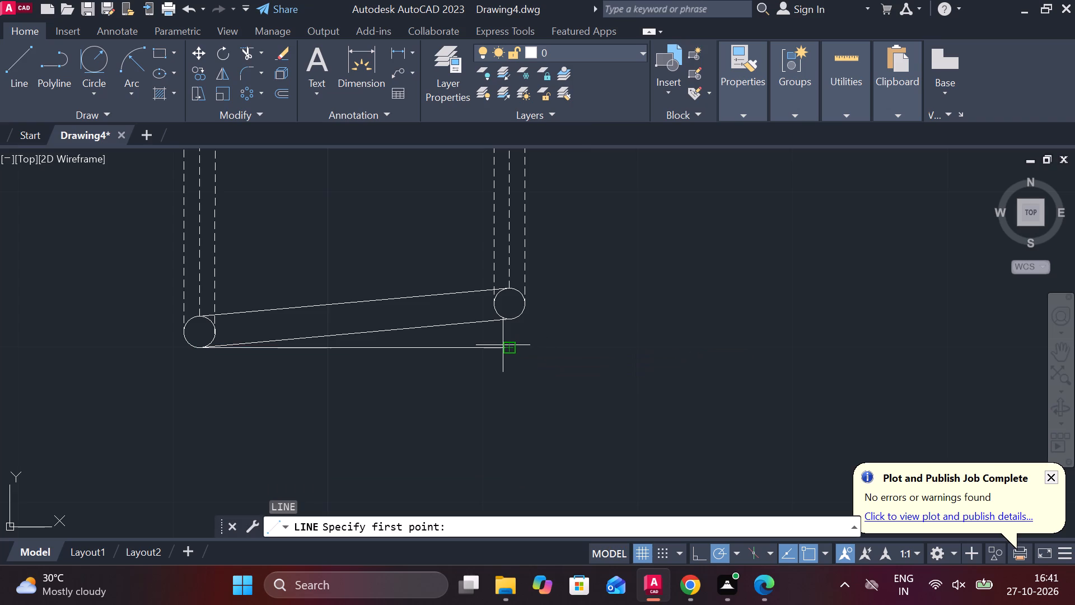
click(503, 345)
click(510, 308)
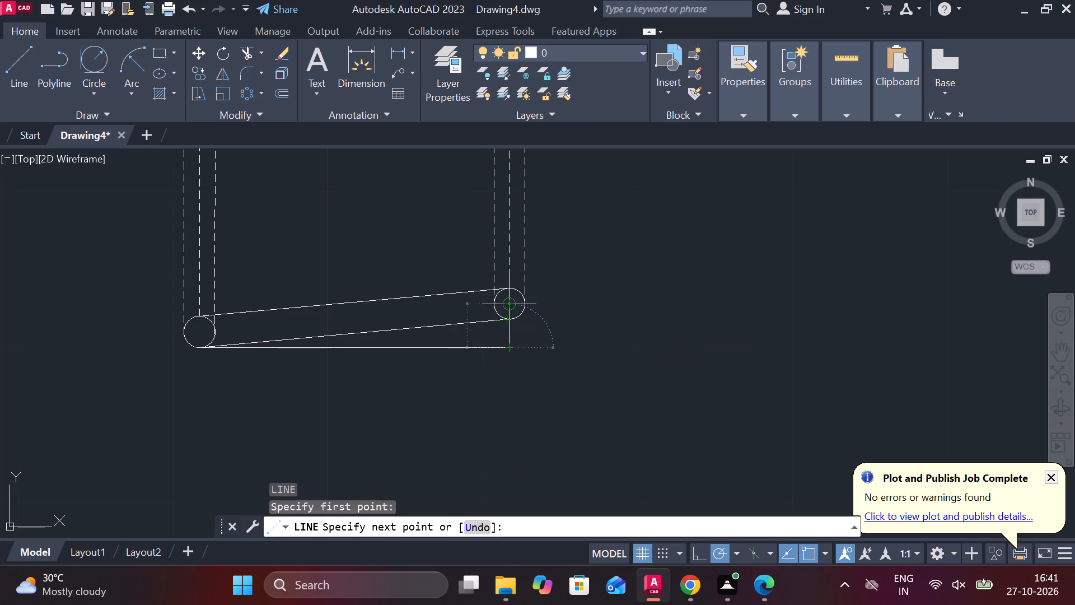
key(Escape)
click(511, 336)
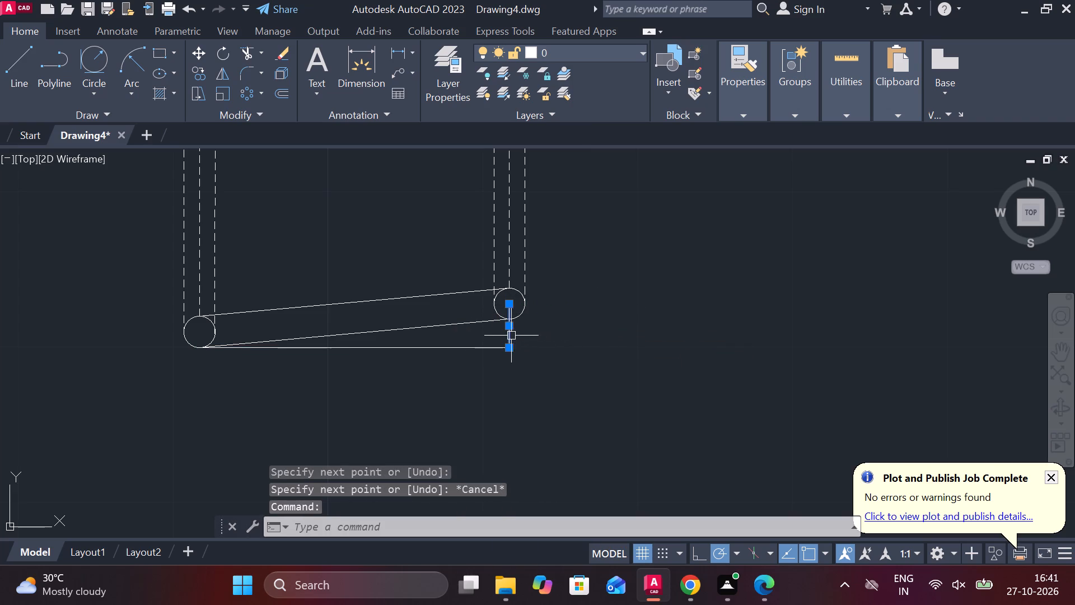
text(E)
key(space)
Erase the horizontal construction lines below and above the spring.
click(501, 345)
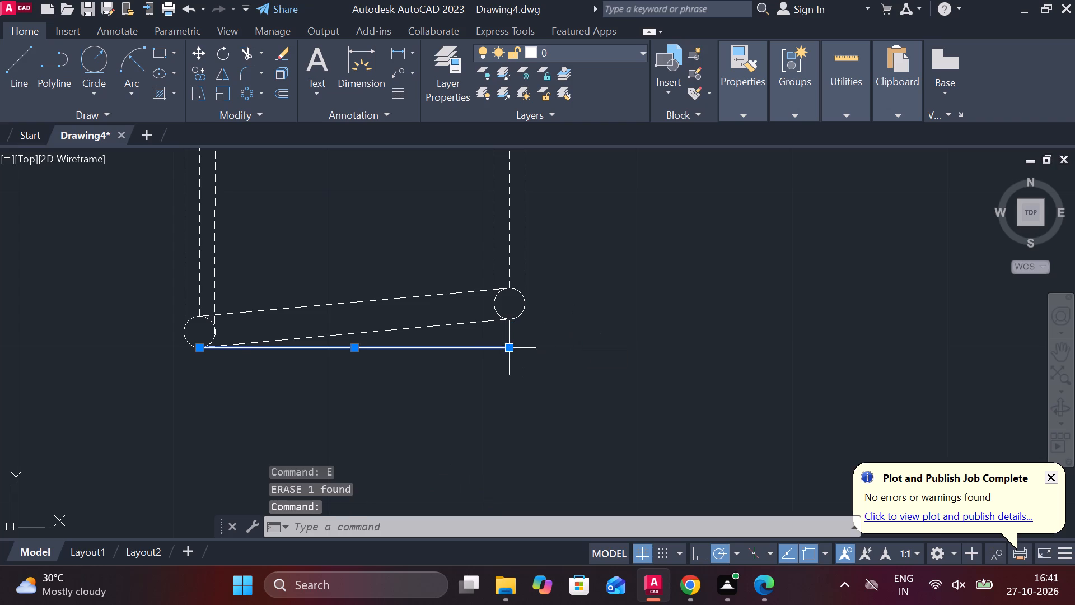
text(E)
key(space)
scroll(550, 351, down, 3)
scroll(469, 261, up, 1)
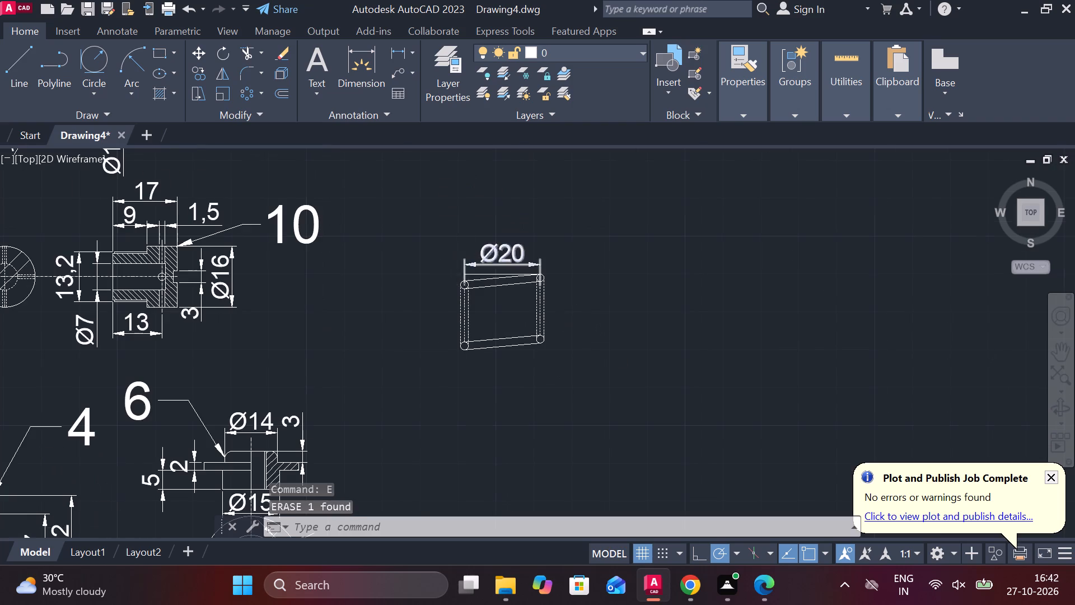
scroll(469, 261, up, 1)
click(488, 291)
text(E)
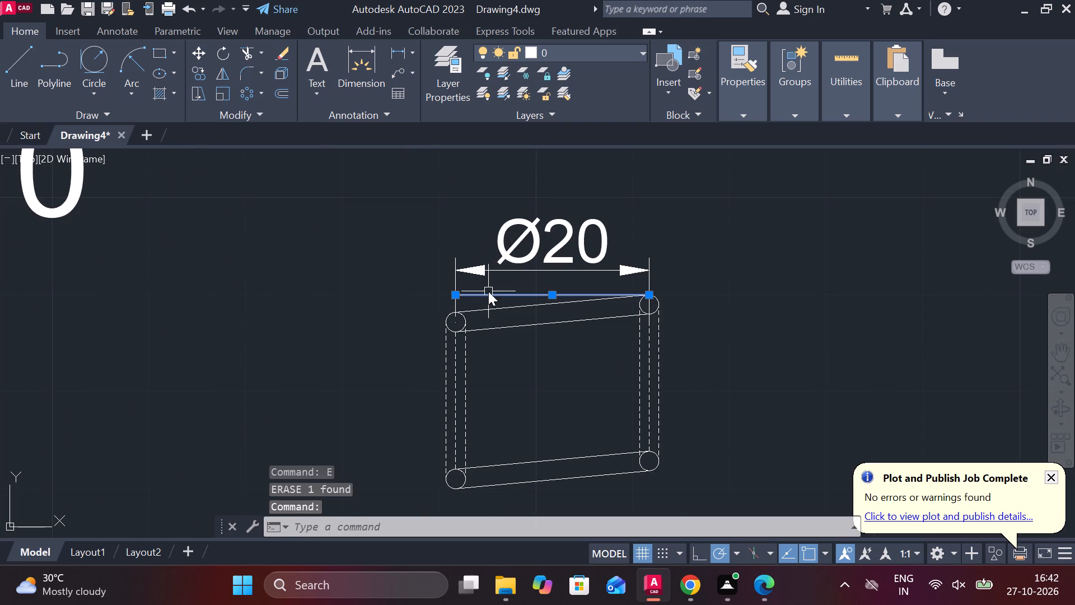
key(space)
Draw a vertical line about 22 mm long from the top inclined line's midpoint down past the lower turn.
scroll(744, 334, down, 1)
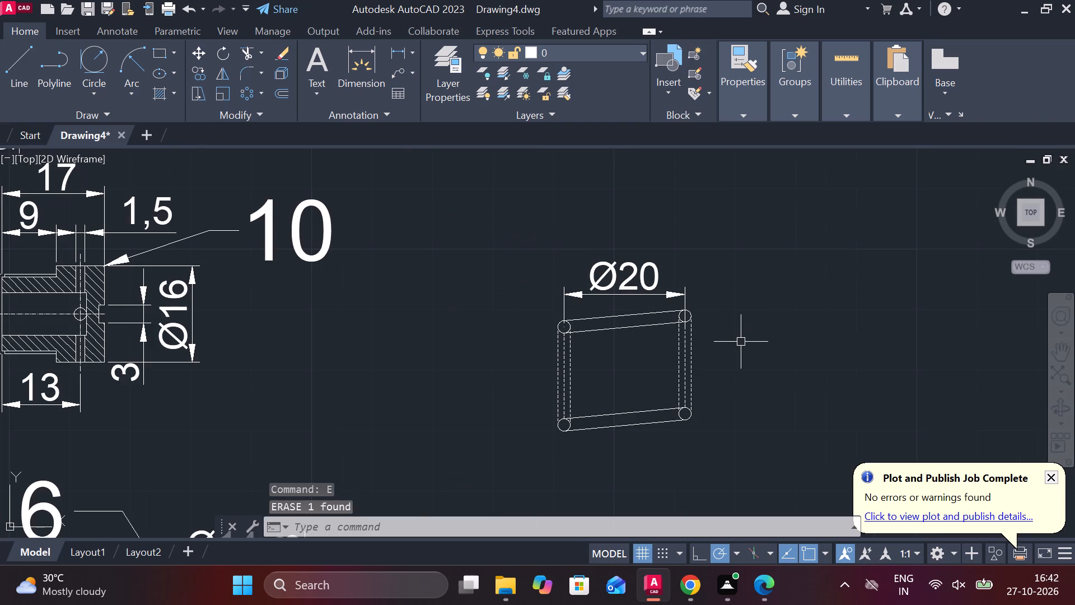
middle_drag(741, 342, 719, 328)
middle_drag(702, 394, 672, 366)
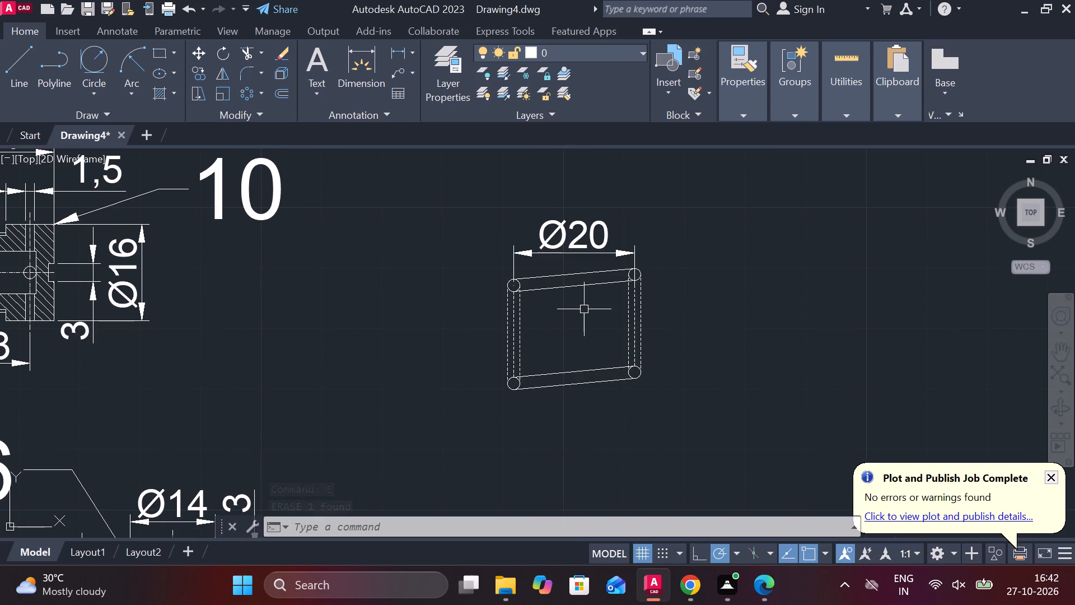
key(l)
key(Return)
click(570, 272)
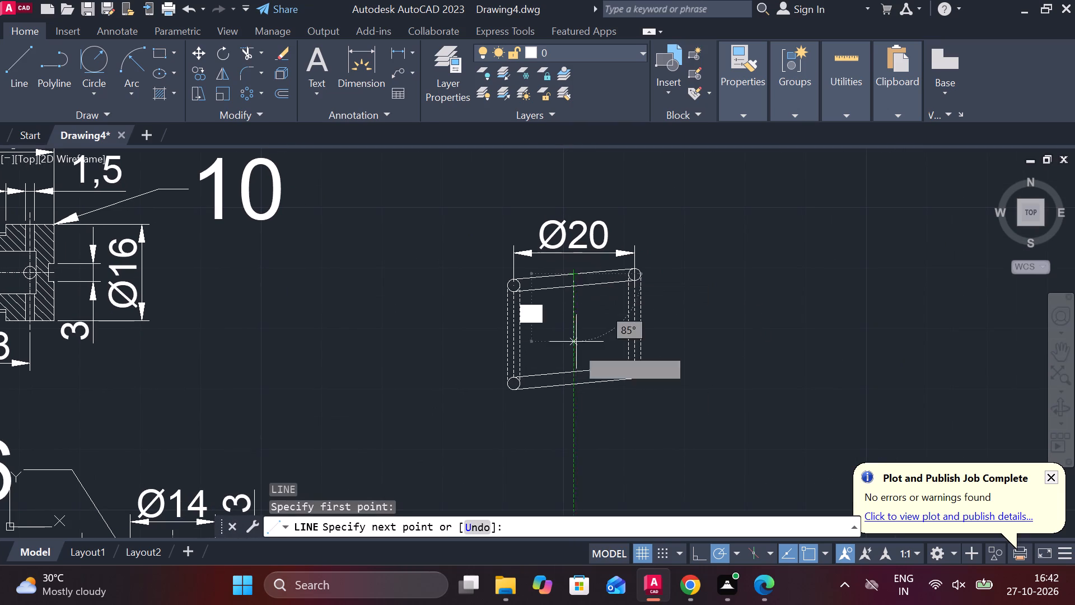
click(572, 388)
key(ctrl+z)
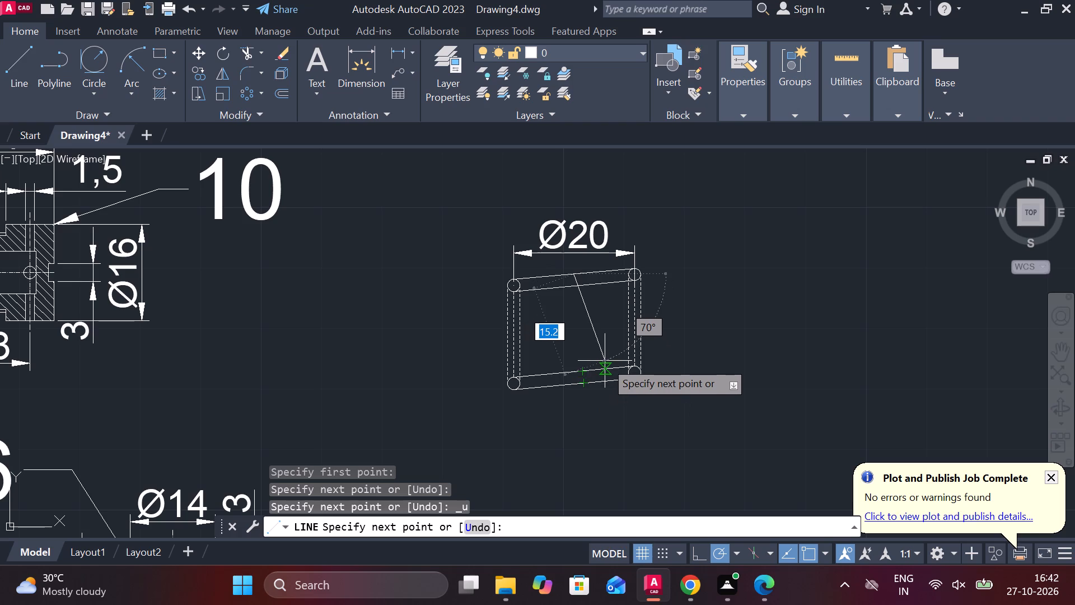
scroll(587, 416, up, 2)
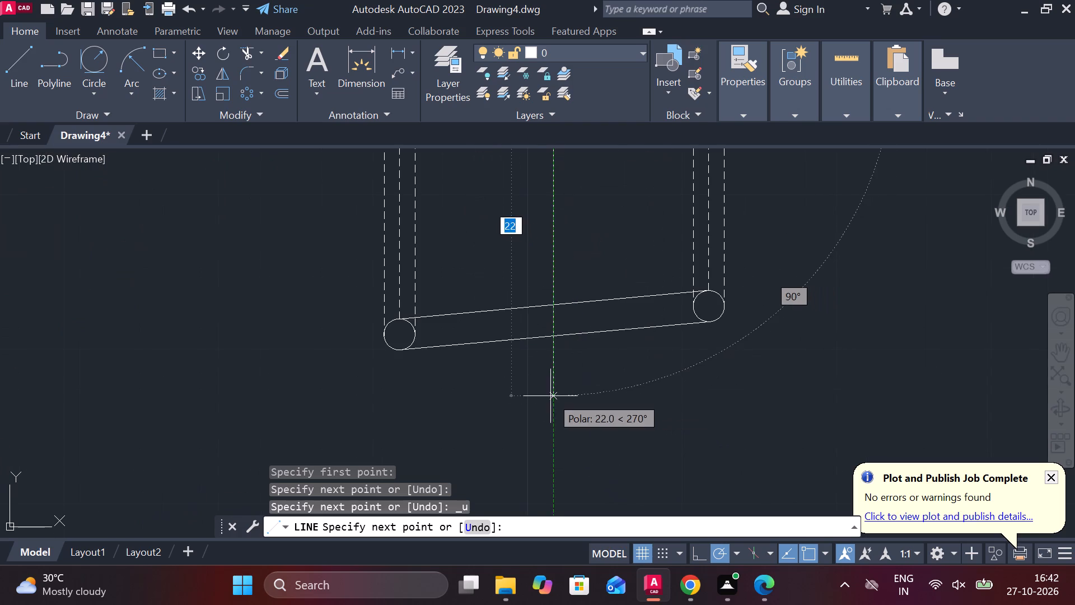
click(550, 396)
key(Escape)
Trim the part of the middle vertical line that extends below the spring's lower turn.
text(TR)
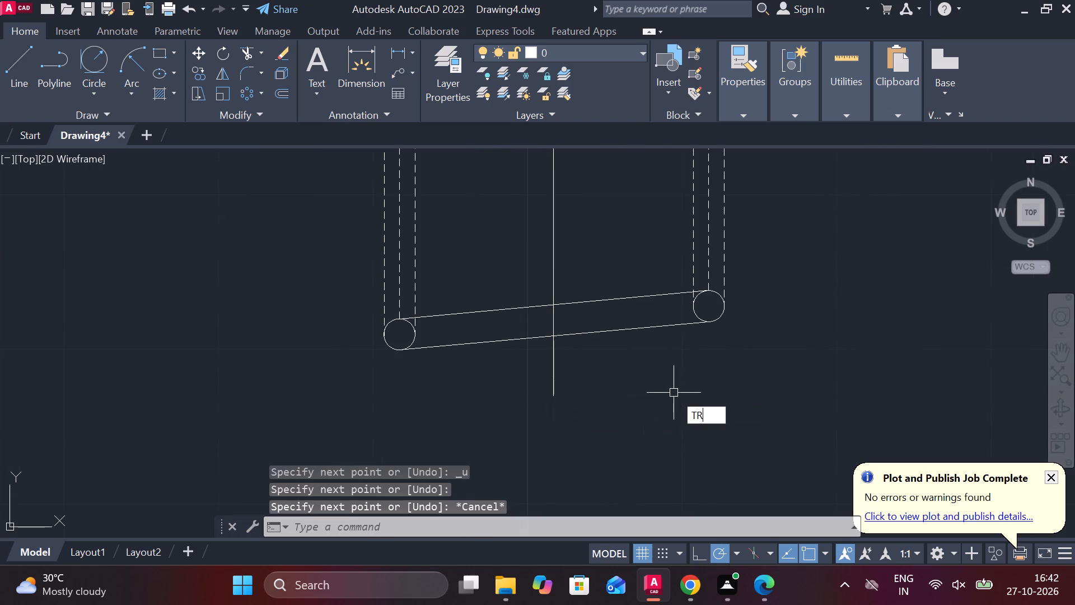
key(space)
click(553, 373)
scroll(577, 362, down, 2)
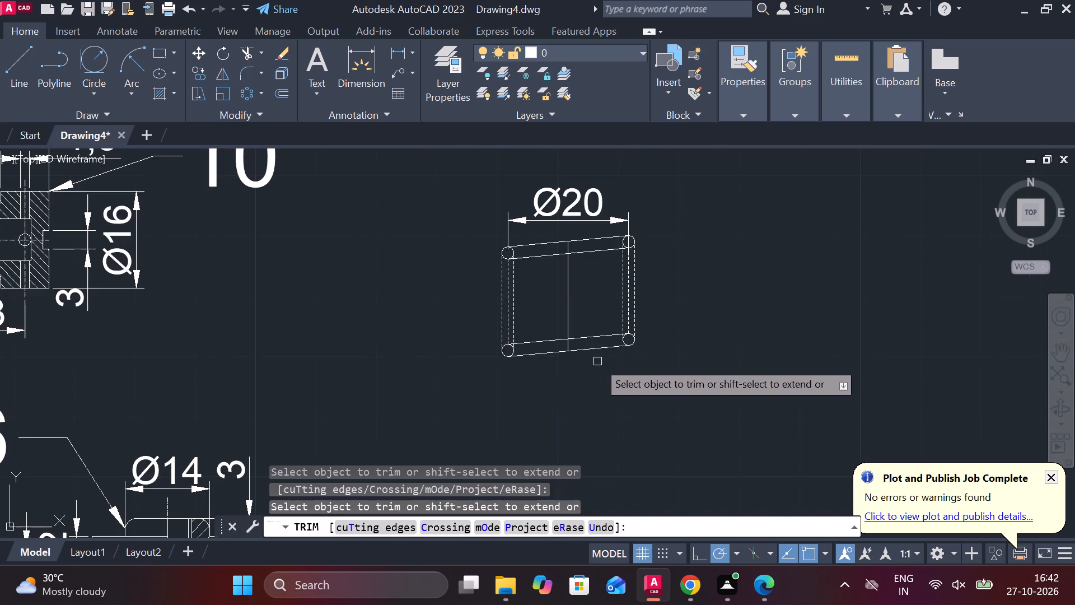
scroll(672, 294, up, 1)
key(Escape)
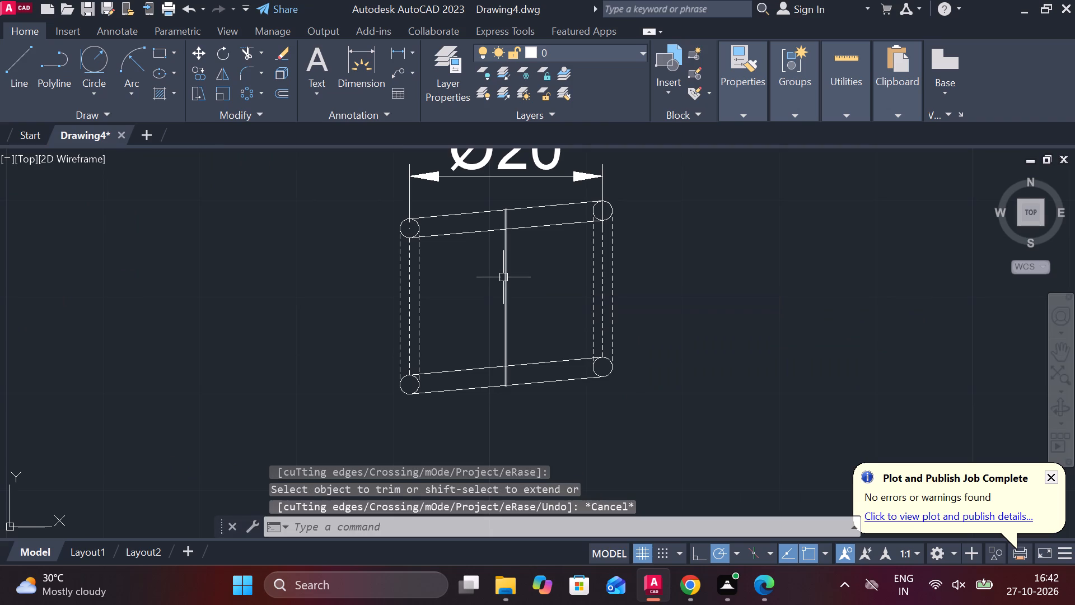
key(Escape)
Set the linetype of the spring's middle vertical line to CENTER2.
click(509, 267)
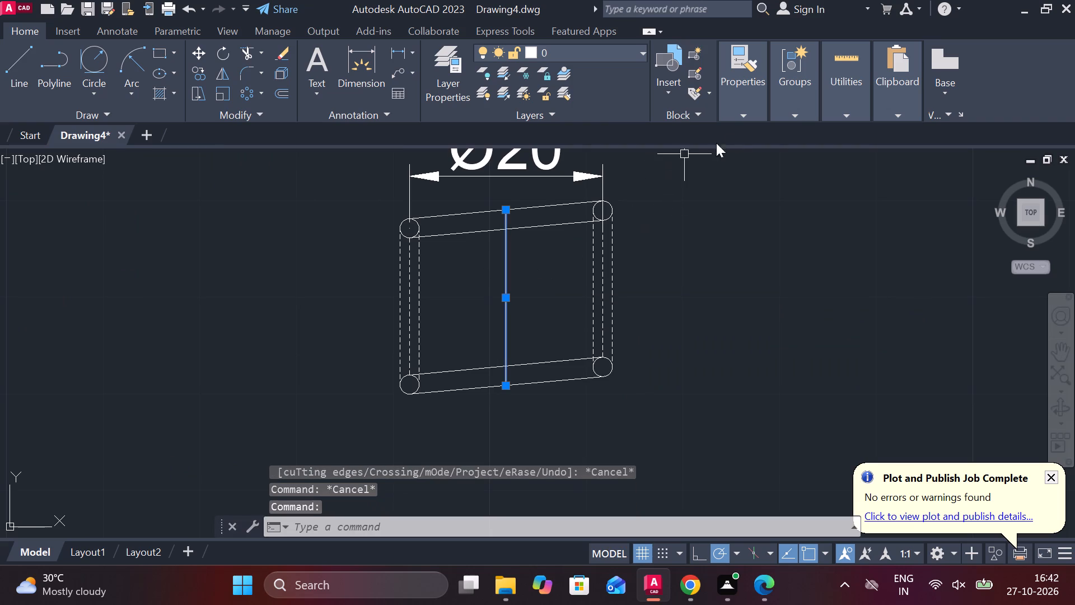
click(733, 115)
click(851, 171)
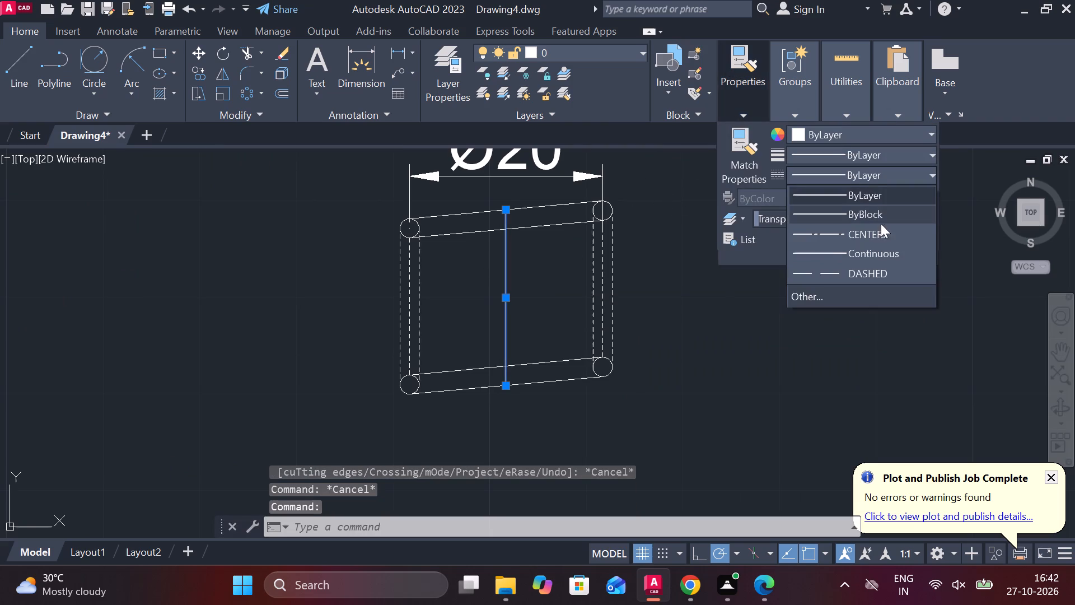
click(815, 232)
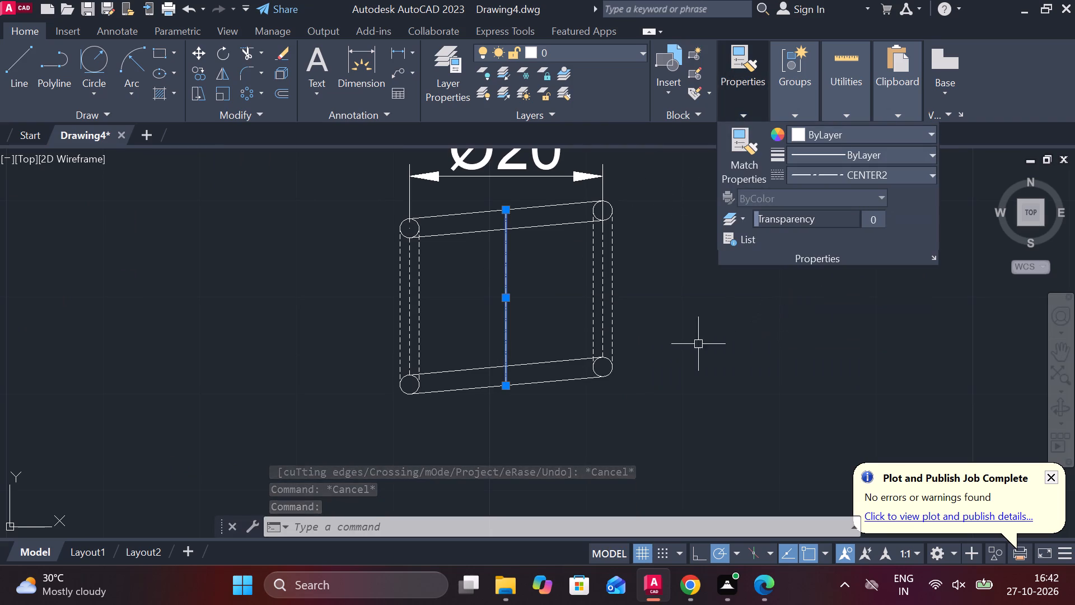
key(Escape)
Add a vertical linear dimension across the spring's lower-right circle, placed to the right of the view.
scroll(610, 353, down, 2)
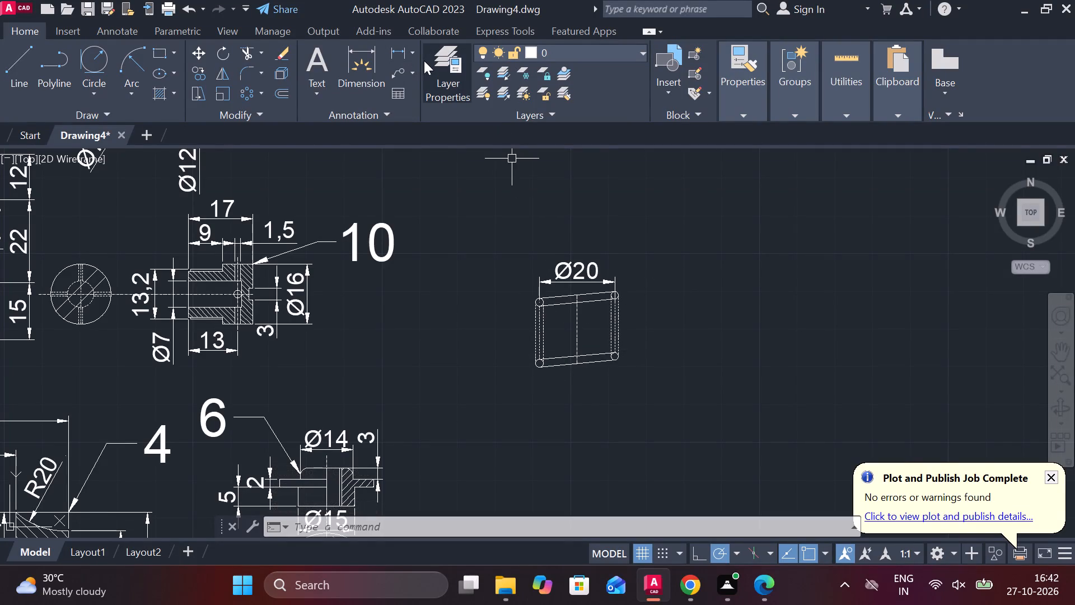
scroll(429, 61, up, 2)
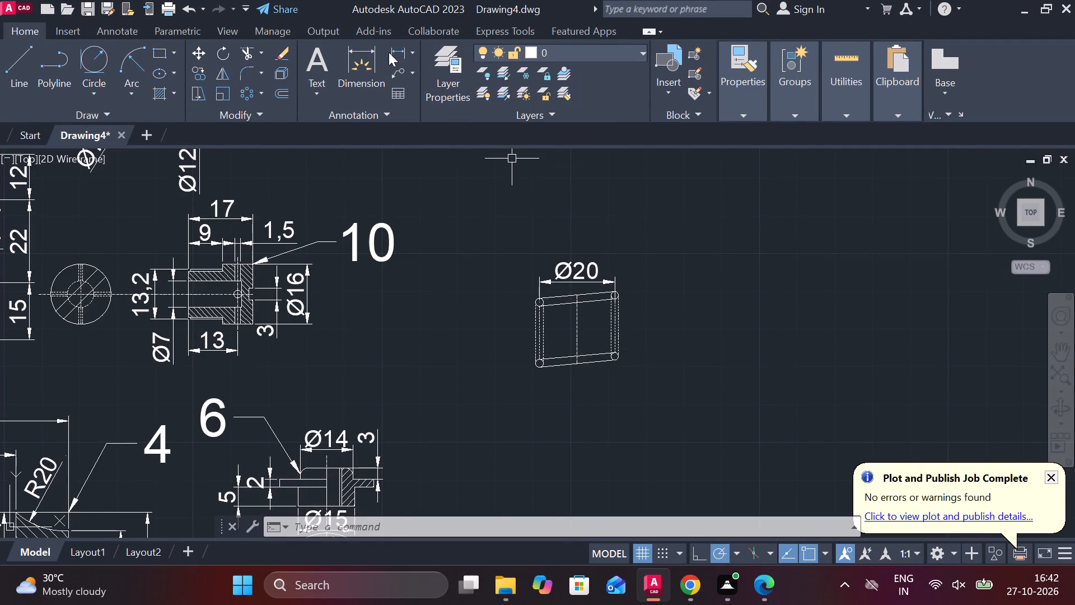
click(402, 52)
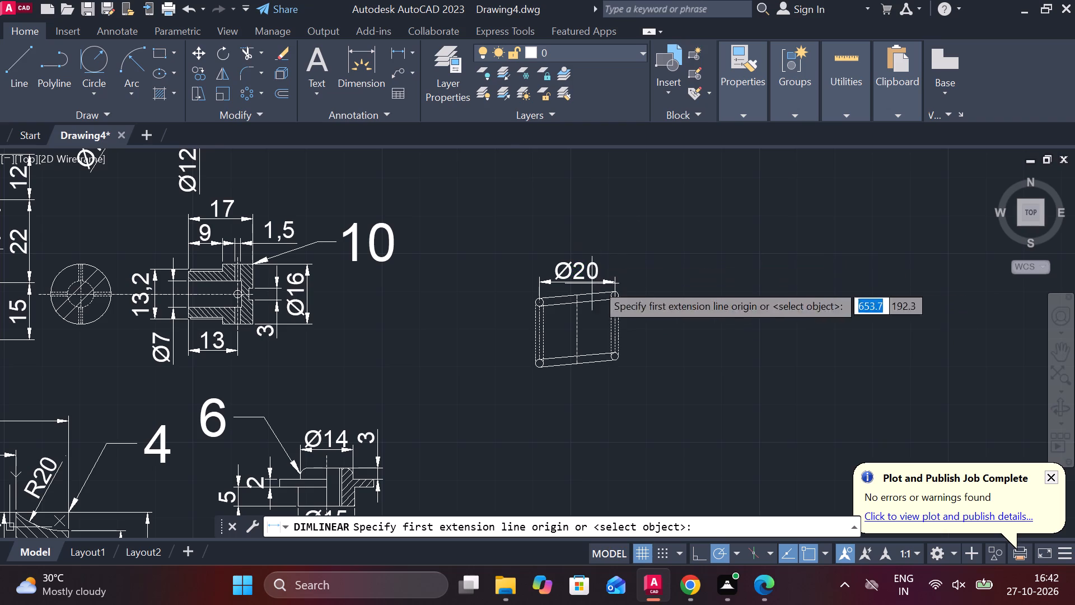
scroll(658, 278, up, 2)
middle_drag(560, 303, 521, 288)
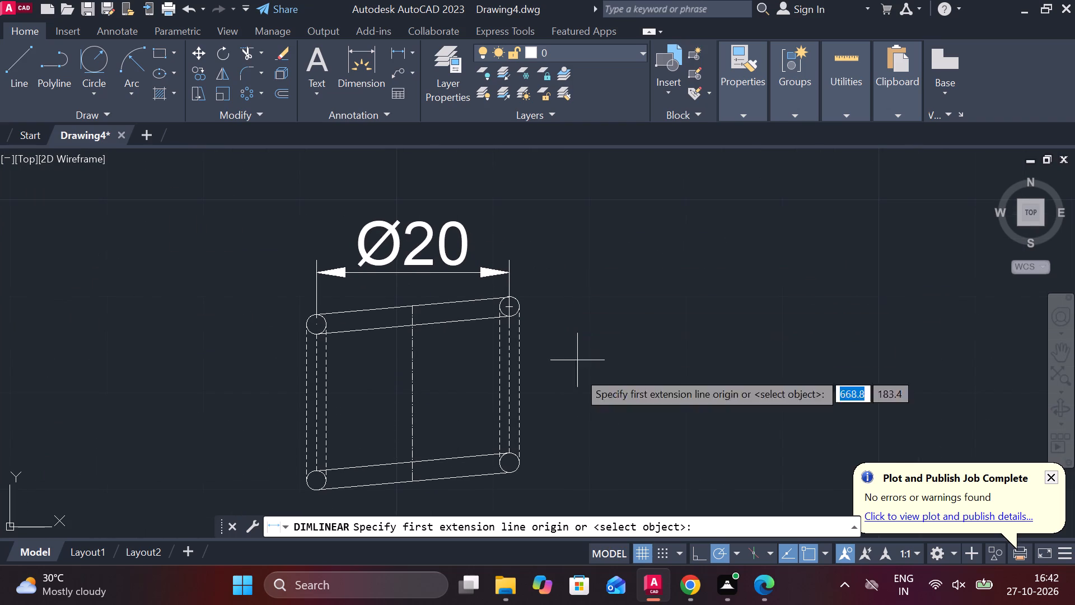
middle_drag(558, 448, 538, 352)
scroll(513, 380, up, 2)
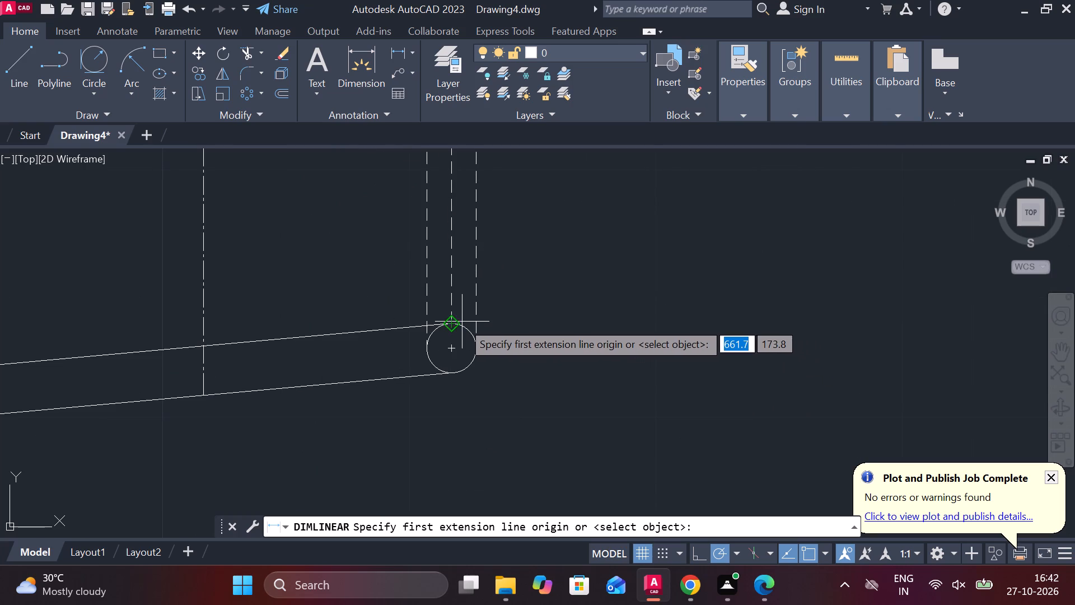
click(462, 322)
click(452, 369)
click(559, 351)
scroll(559, 347, down, 2)
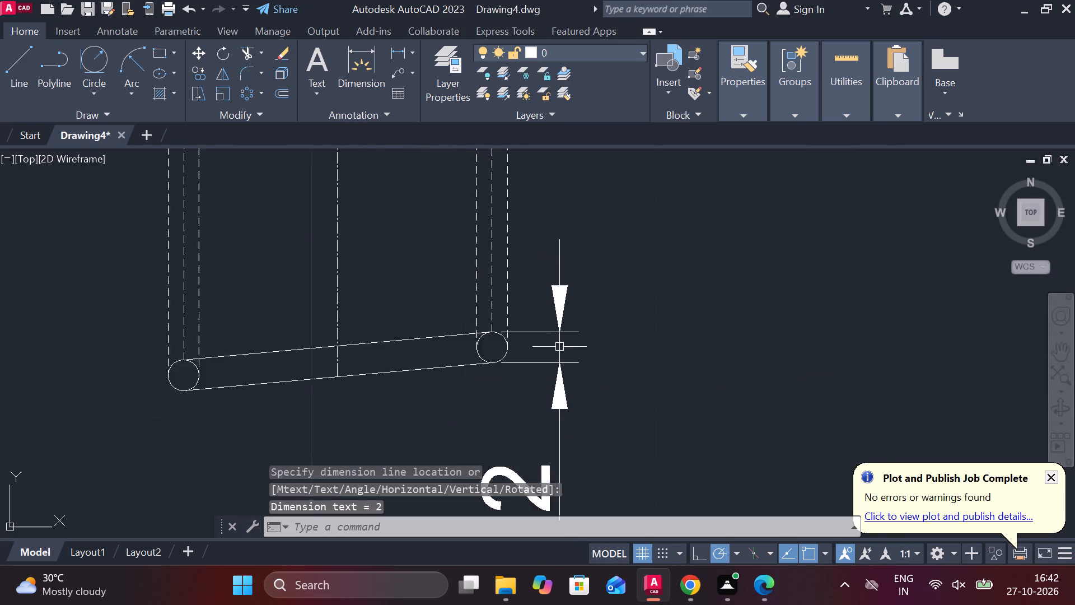
Move the lower-right circle's dimension text above its arrows and shift the dimension line slightly farther from the spring.
click(551, 429)
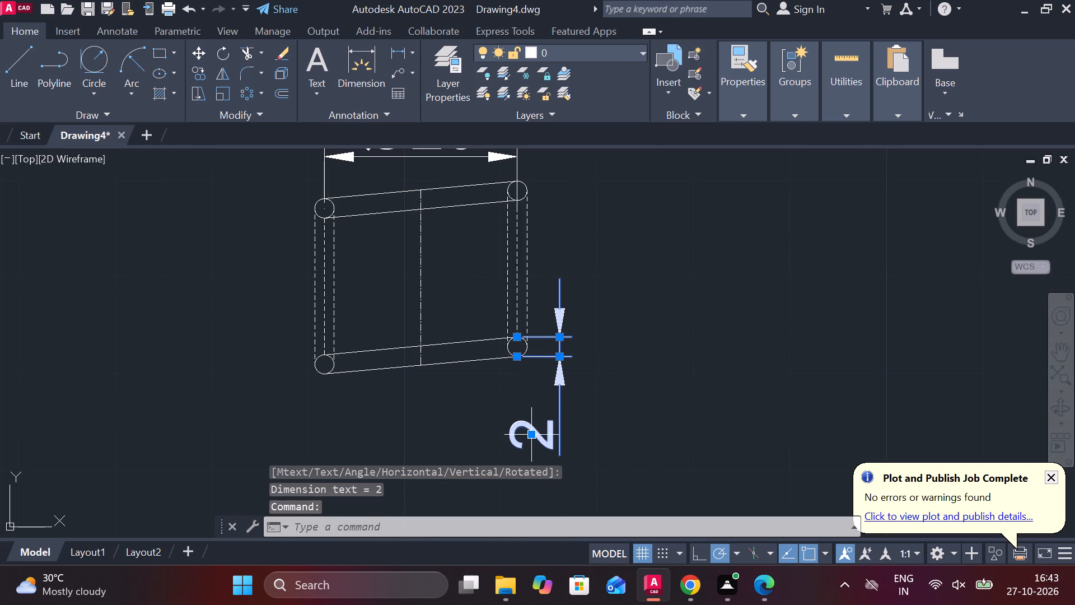
click(529, 433)
click(577, 261)
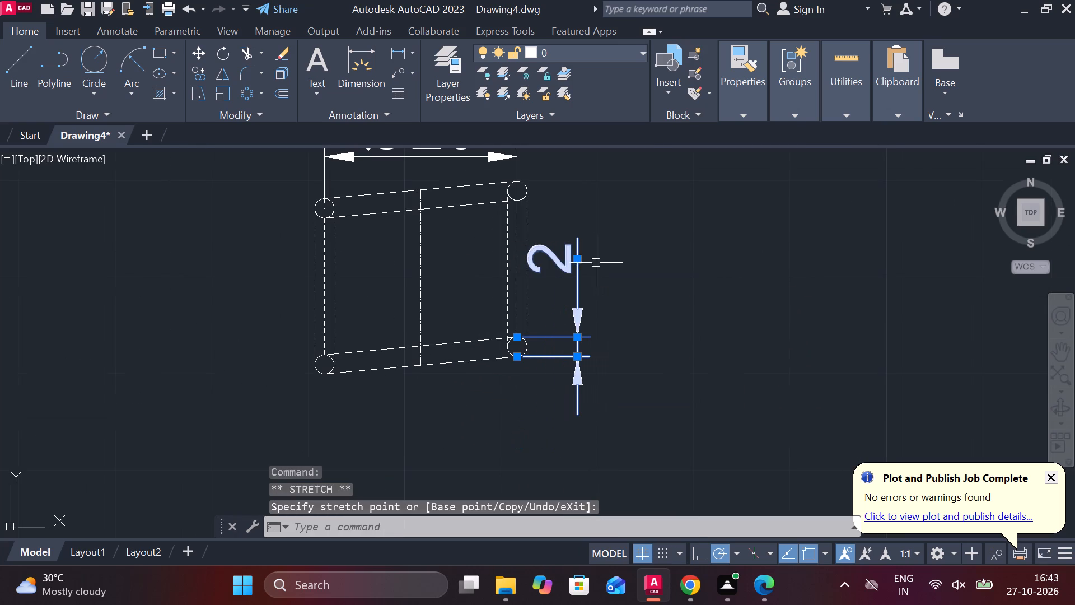
key(Escape)
click(582, 311)
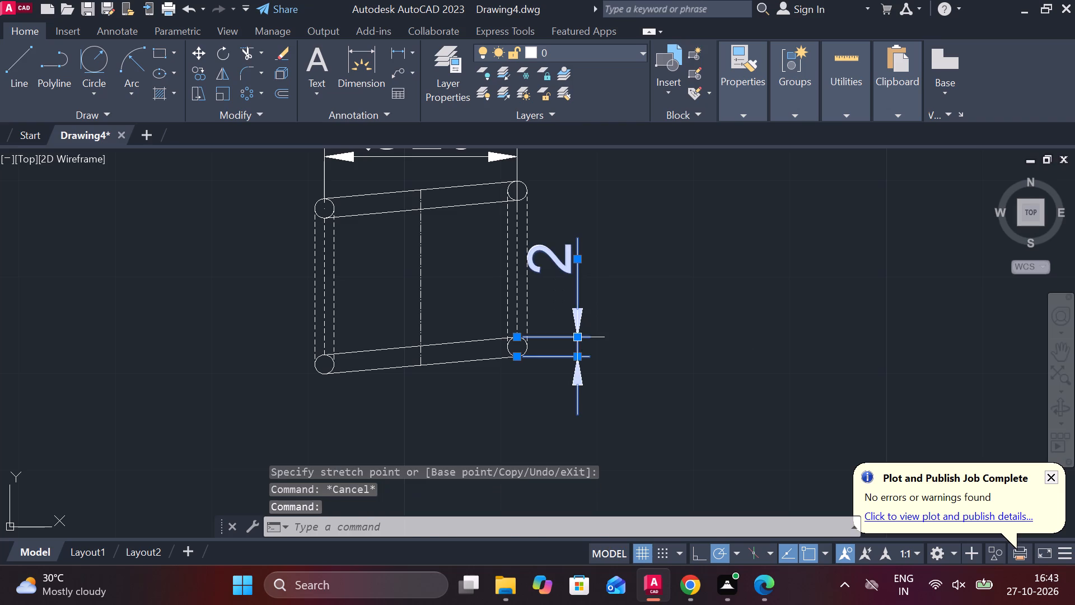
click(577, 336)
click(588, 336)
key(Escape)
Add a diameter symbol before the lower-right circle's dimension text.
double_click(588, 266)
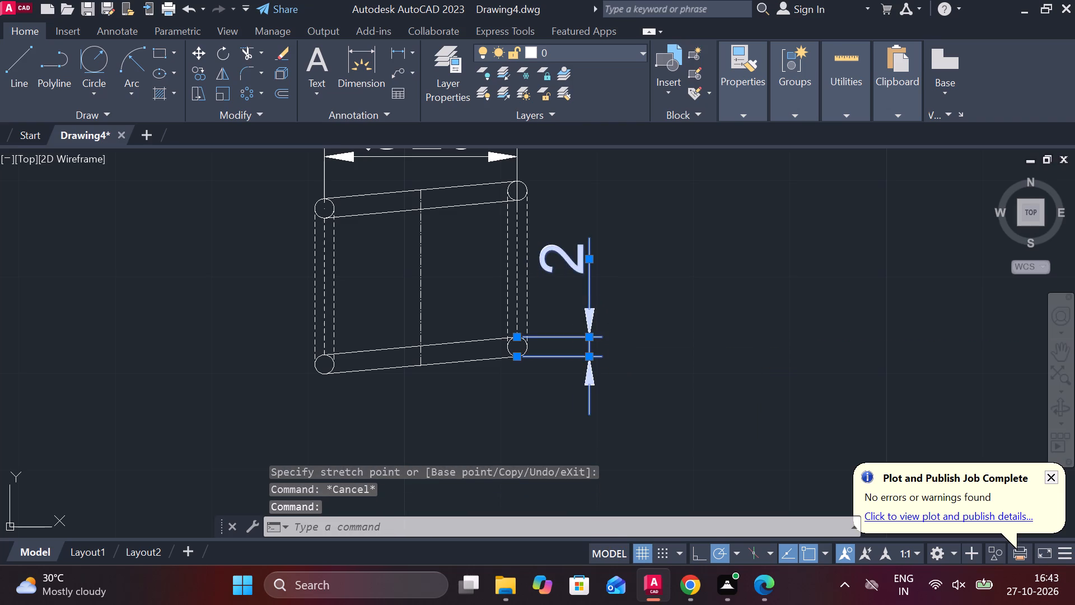
click(723, 96)
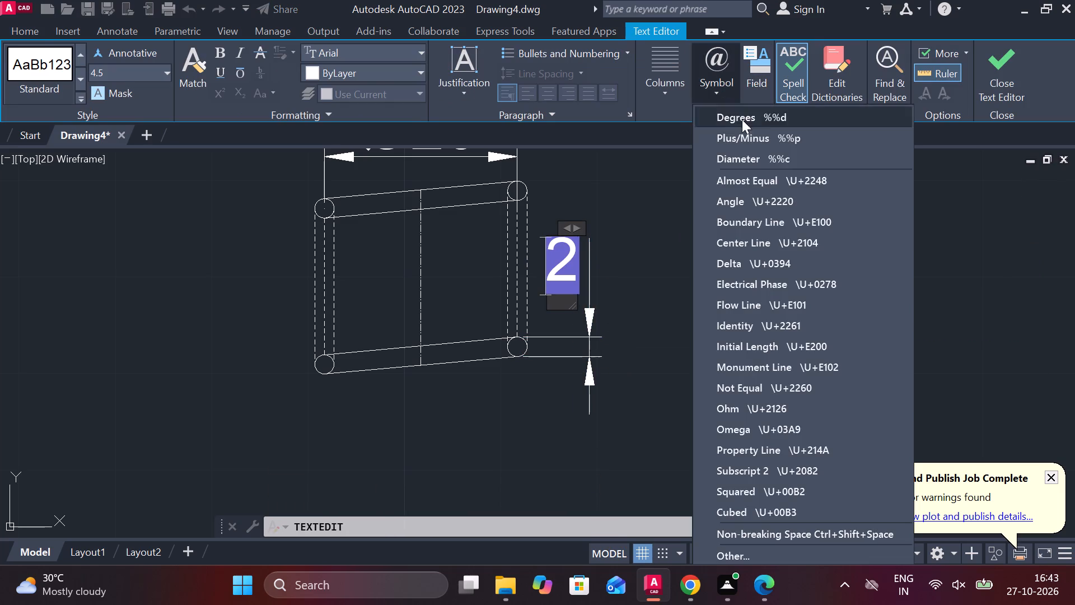
click(797, 158)
click(1002, 66)
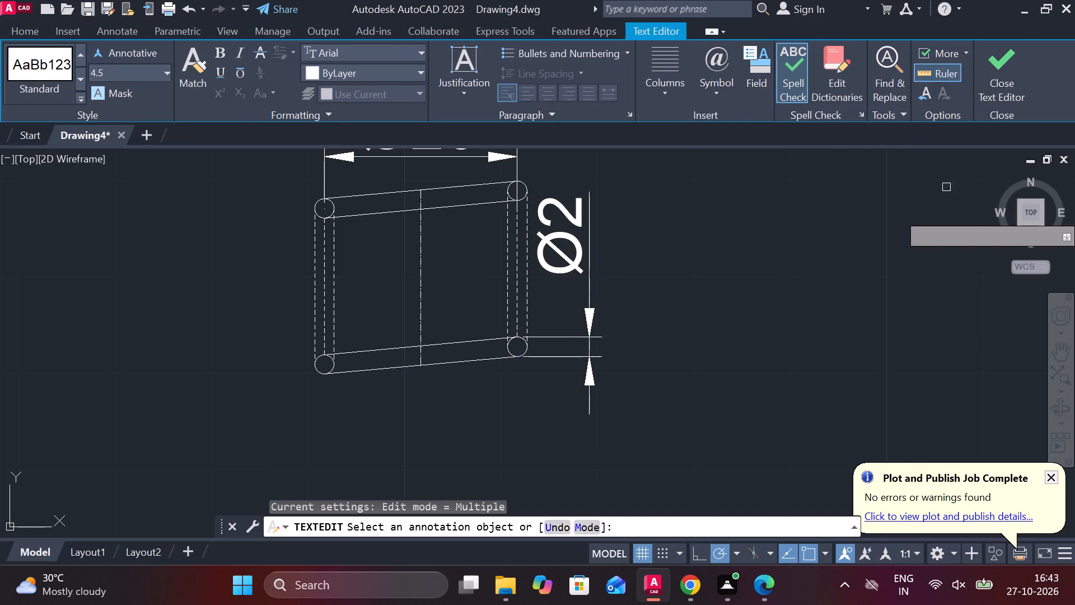
scroll(578, 263, down, 2)
key(Escape)
Copy the whole spring view with its dimensions to a spot above and right of the undimensioned part views.
middle_drag(408, 281, 428, 310)
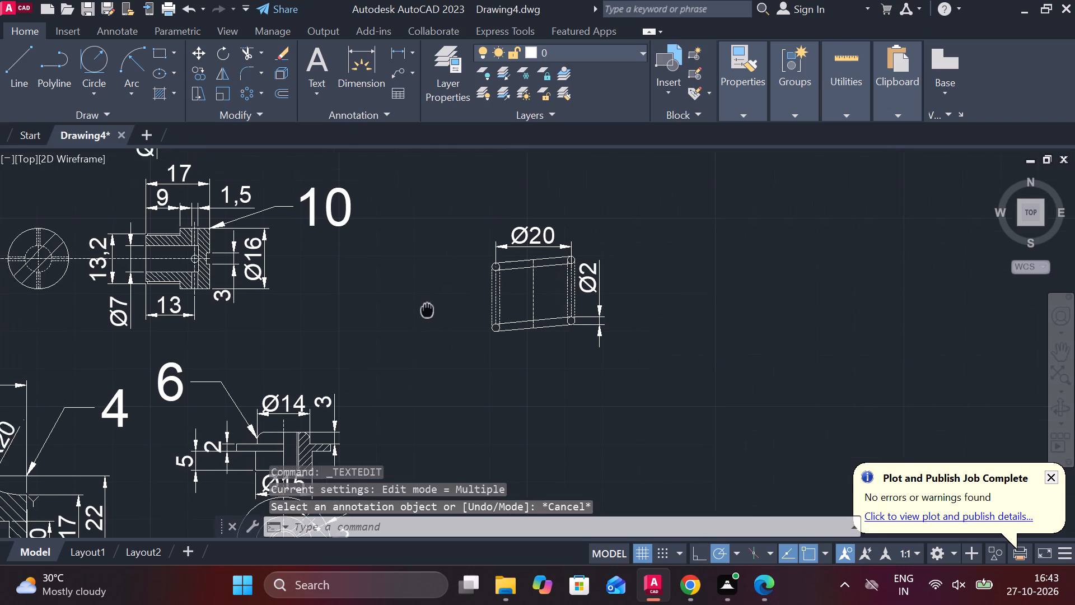
middle_drag(428, 310, 456, 355)
scroll(523, 316, up, 2)
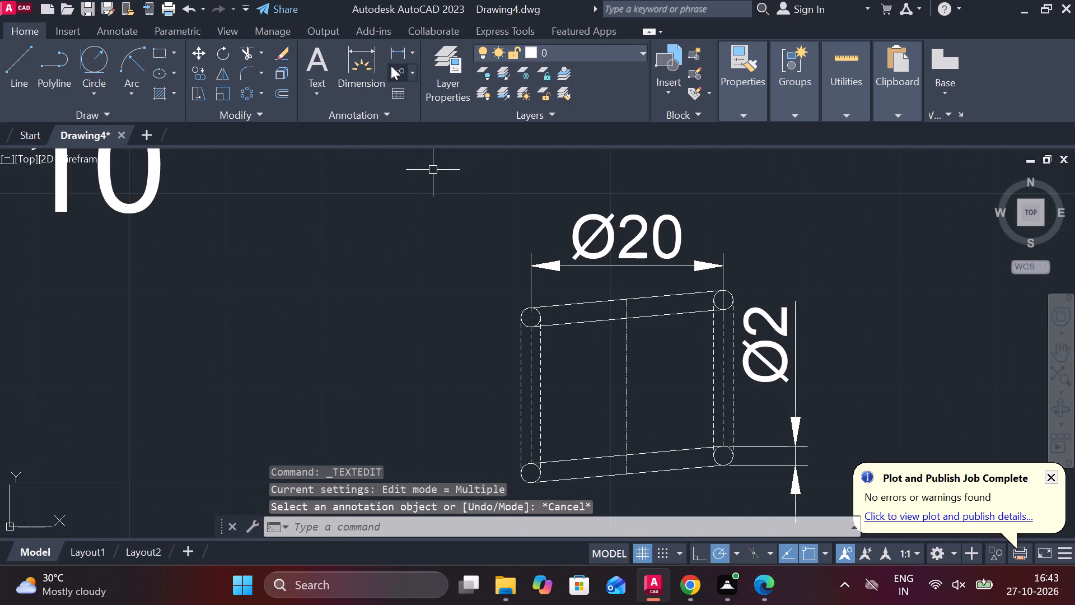
scroll(479, 202, down, 2)
drag(466, 190, 511, 227)
click(772, 342)
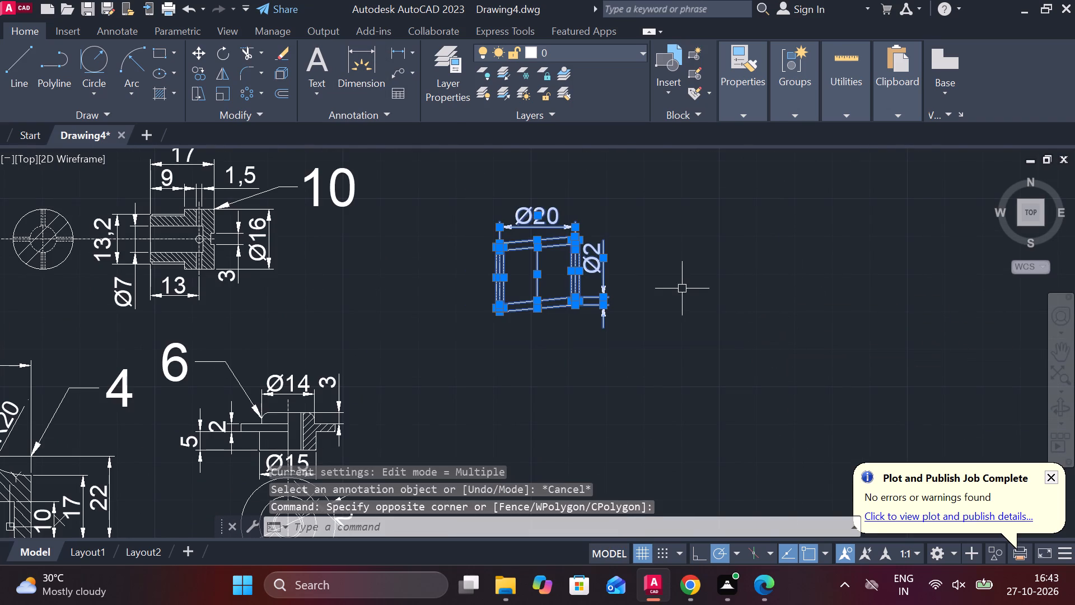
text(CO)
key(Return)
click(684, 294)
scroll(690, 295, down, 2)
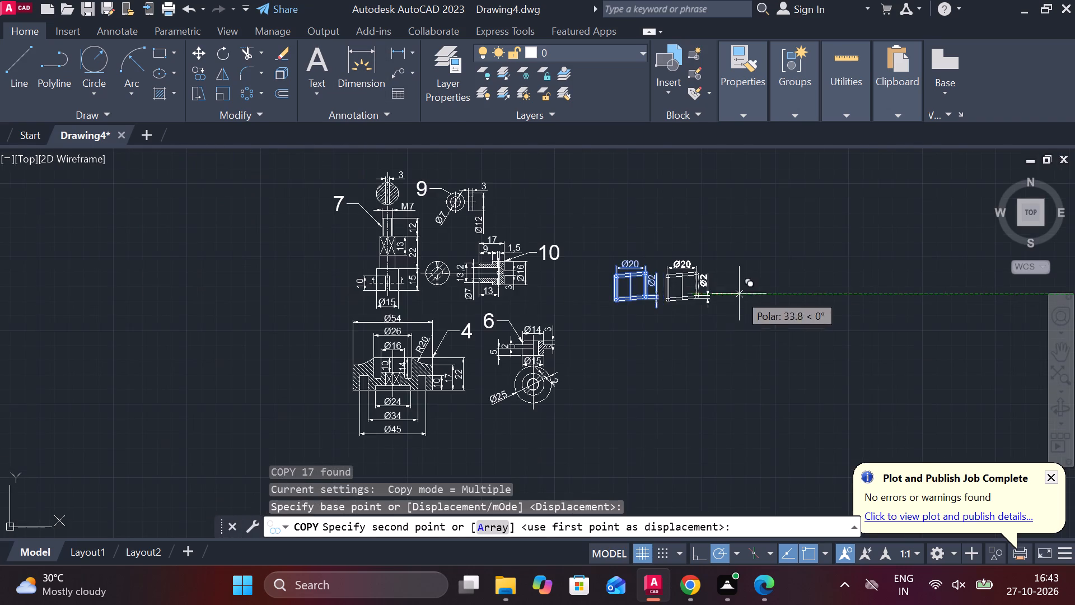
scroll(275, 272, down, 3)
middle_drag(228, 257, 597, 328)
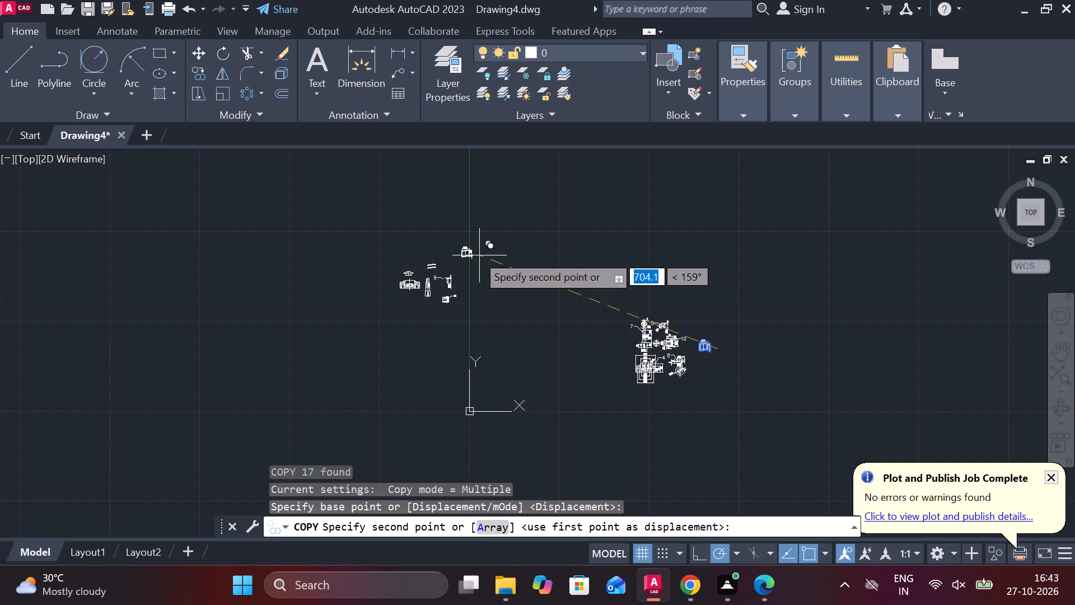
click(470, 252)
scroll(600, 247, up, 2)
middle_drag(697, 324, 143, 104)
key(Escape)
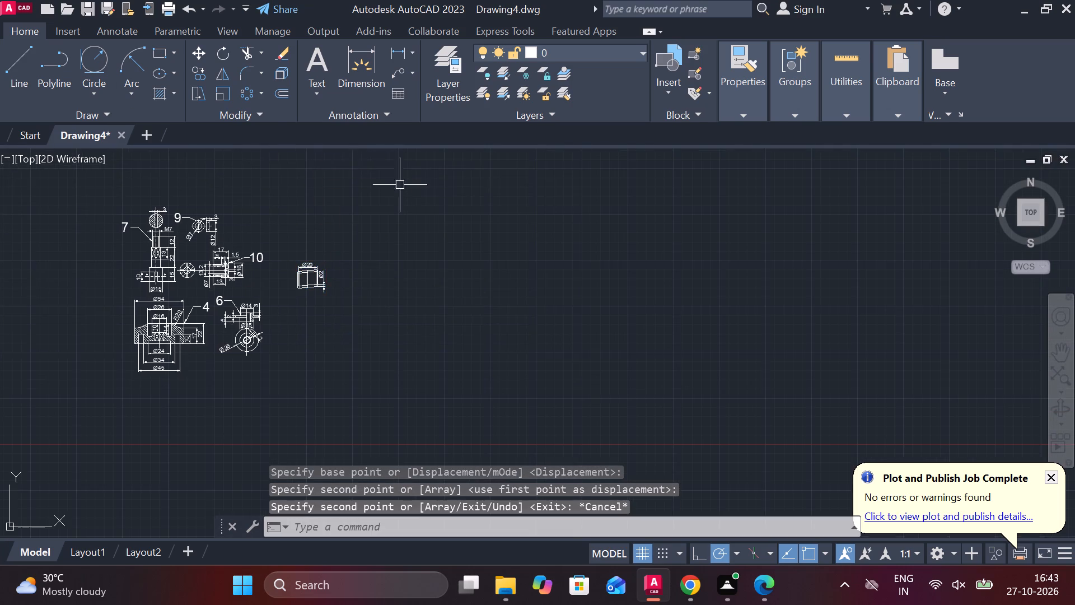
Add a multileader from the original spring's upper-left circle, with text height 10 and the part number 5.
scroll(317, 283, up, 2)
middle_drag(338, 276, 431, 329)
scroll(353, 277, up, 2)
middle_drag(358, 299, 345, 208)
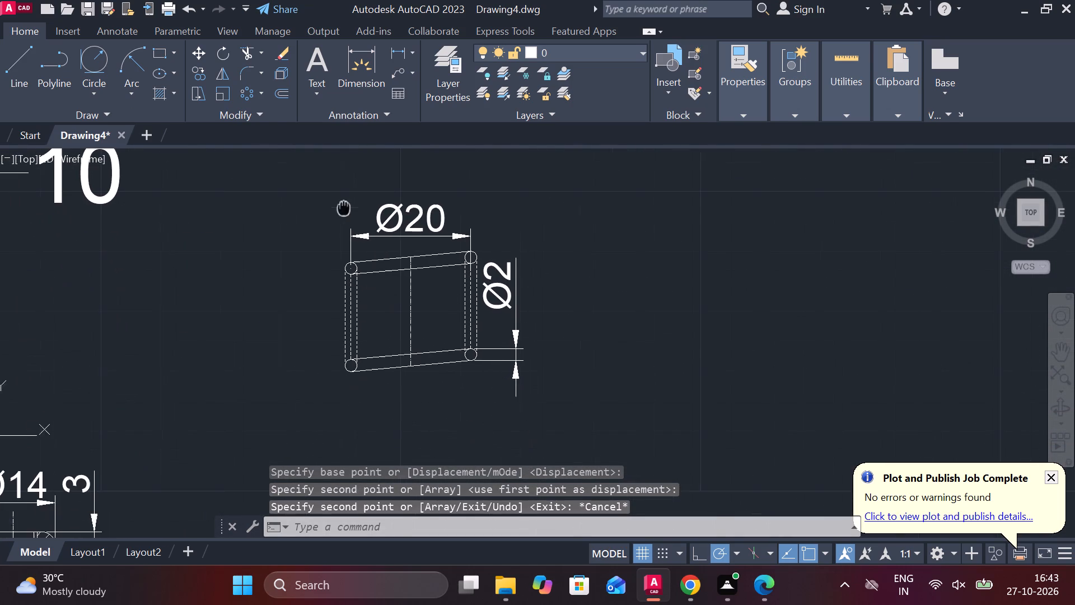
click(391, 80)
click(341, 269)
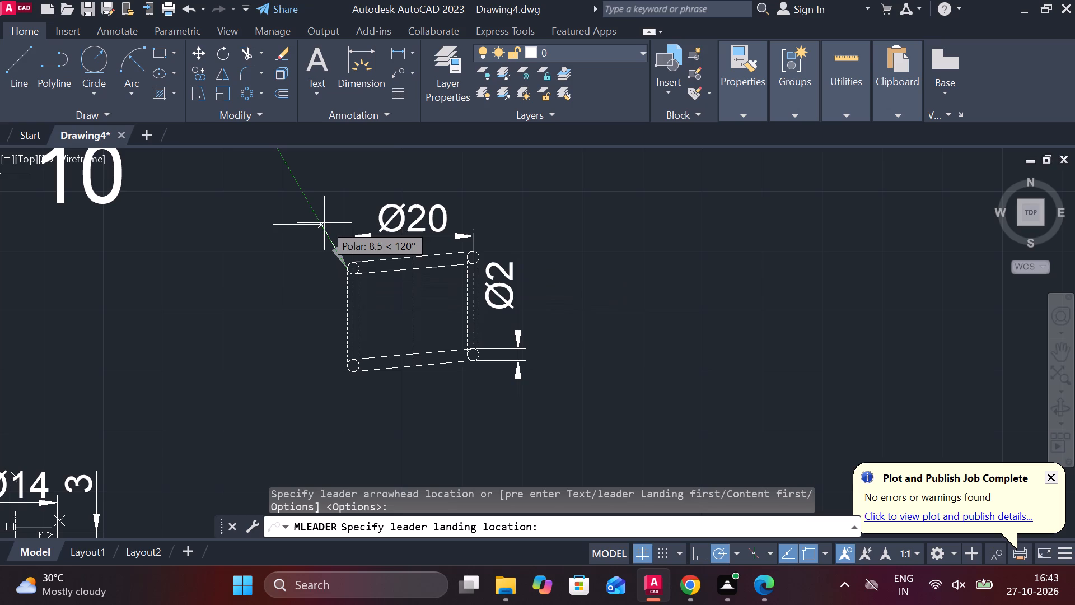
click(311, 203)
middle_drag(324, 203, 360, 226)
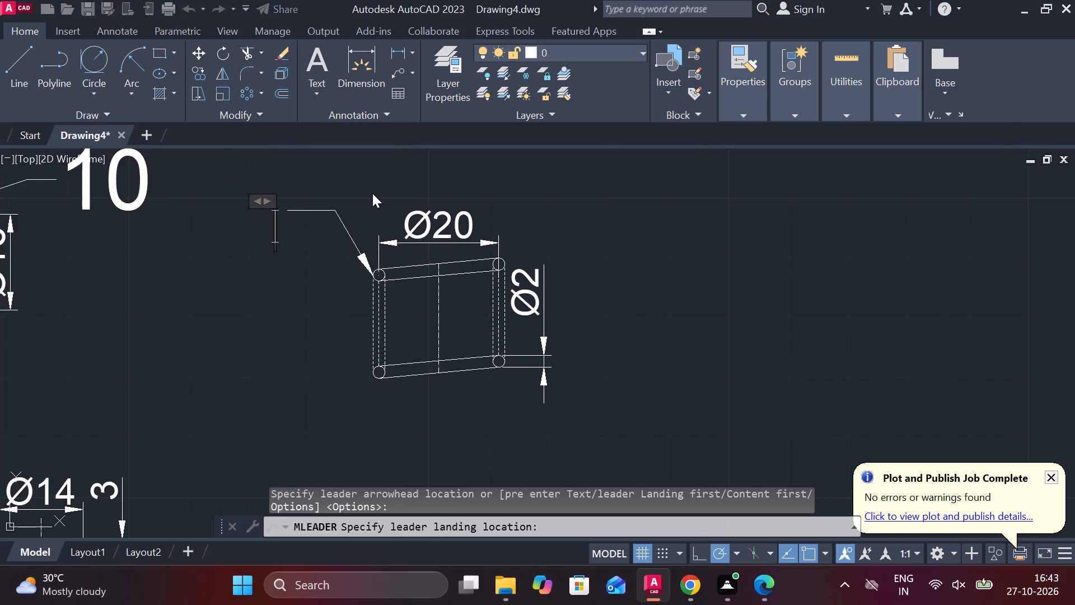
click(137, 68)
text(10)
key(Return)
key(5)
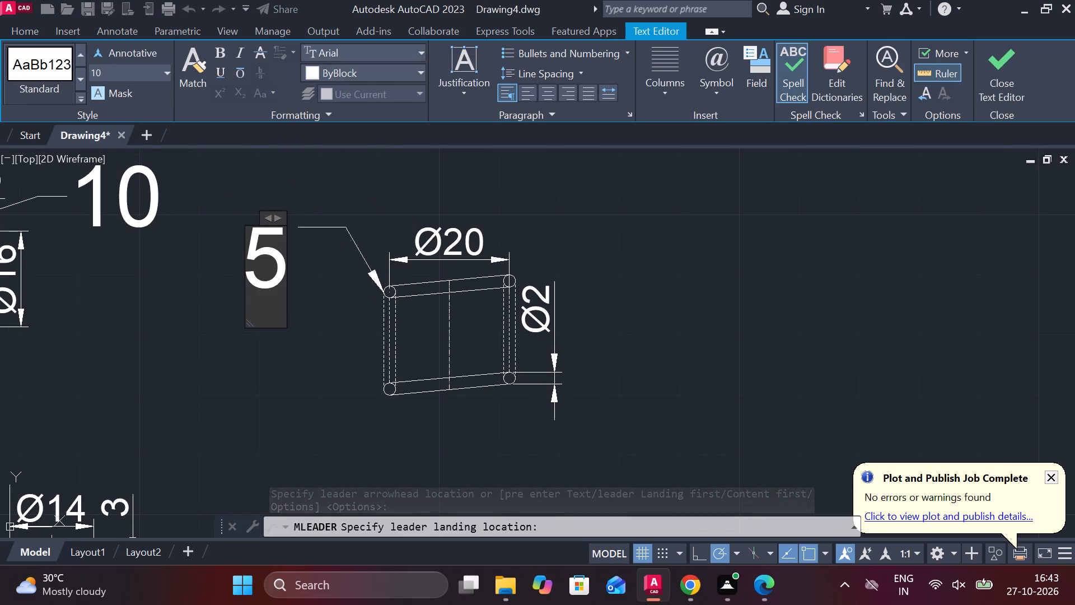
click(993, 58)
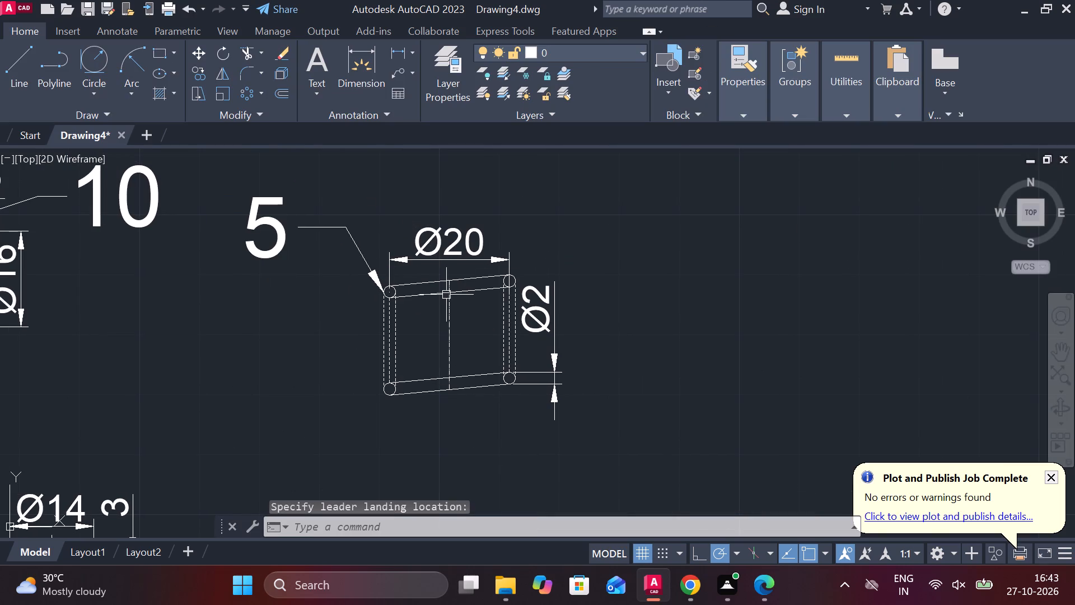
Draw a horizontal line about 20 mm long rightward from the bottom of the spring's lower-left circle.
scroll(506, 398, up, 1)
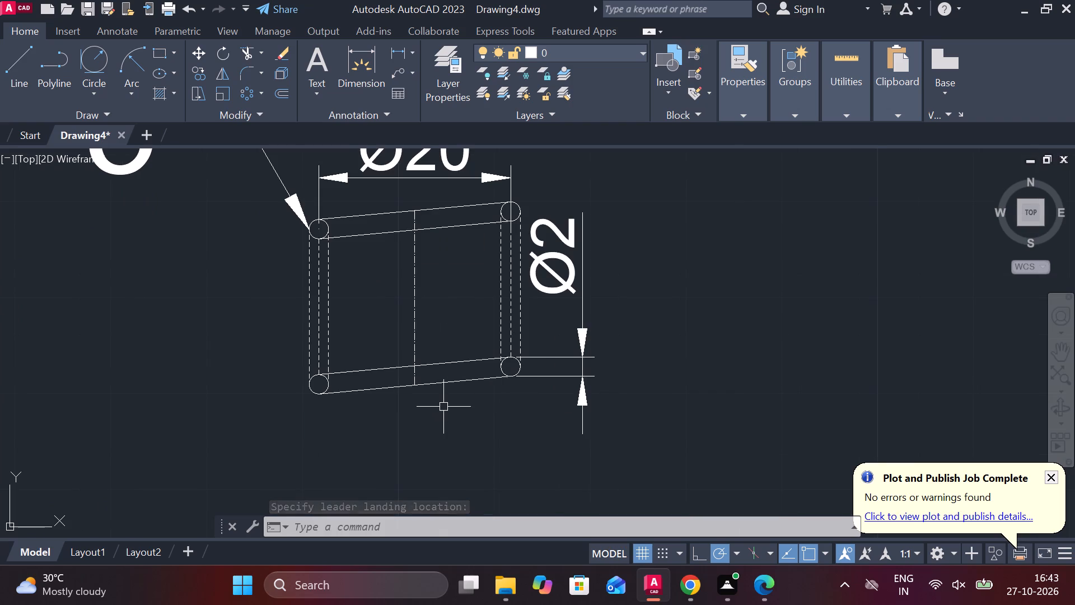
key(l)
key(Return)
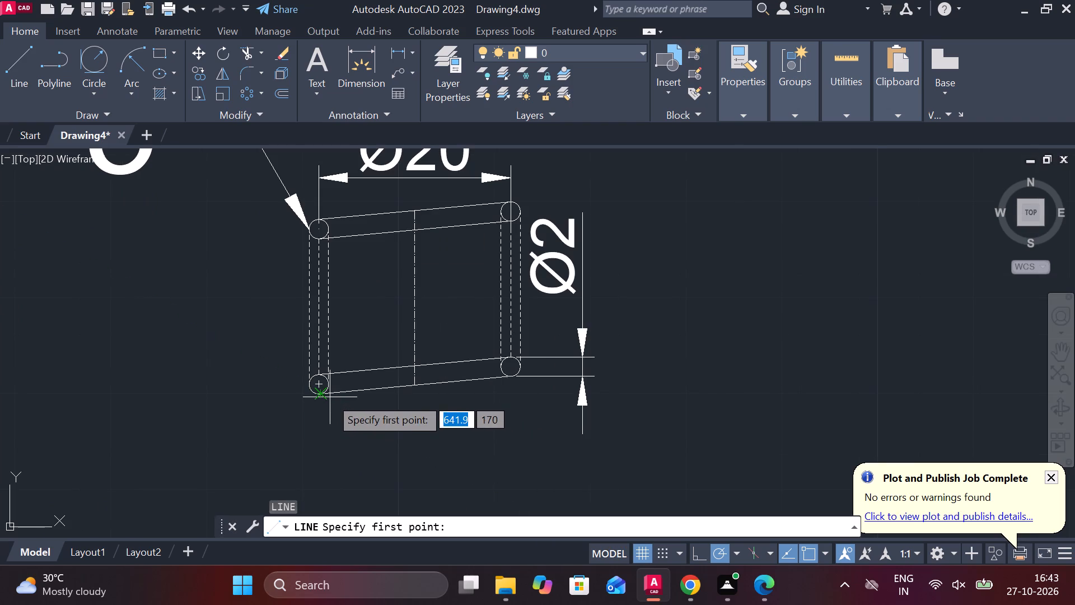
click(324, 396)
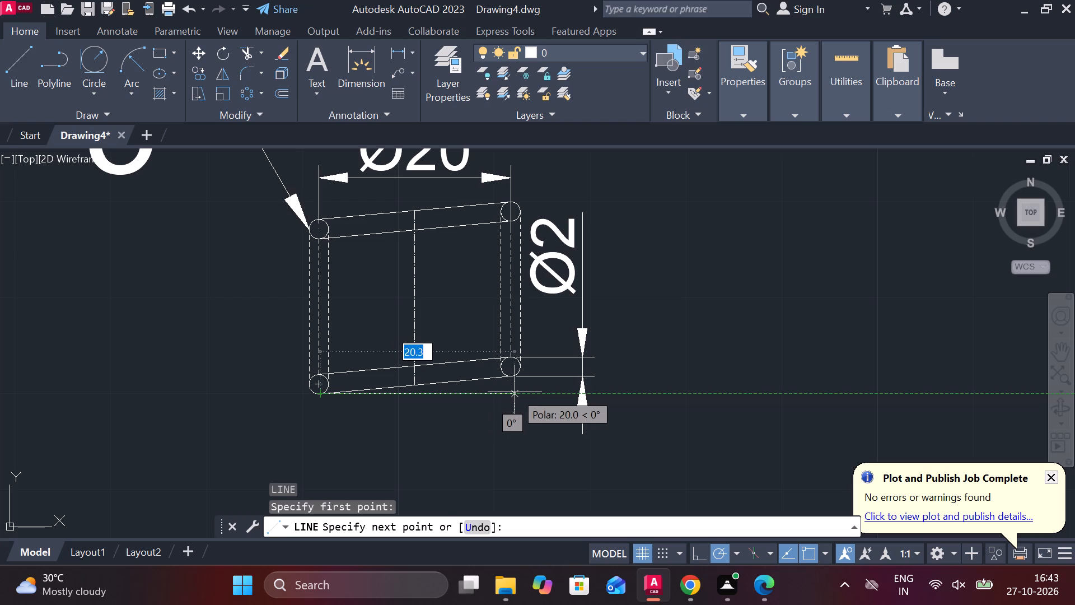
click(515, 392)
key(Escape)
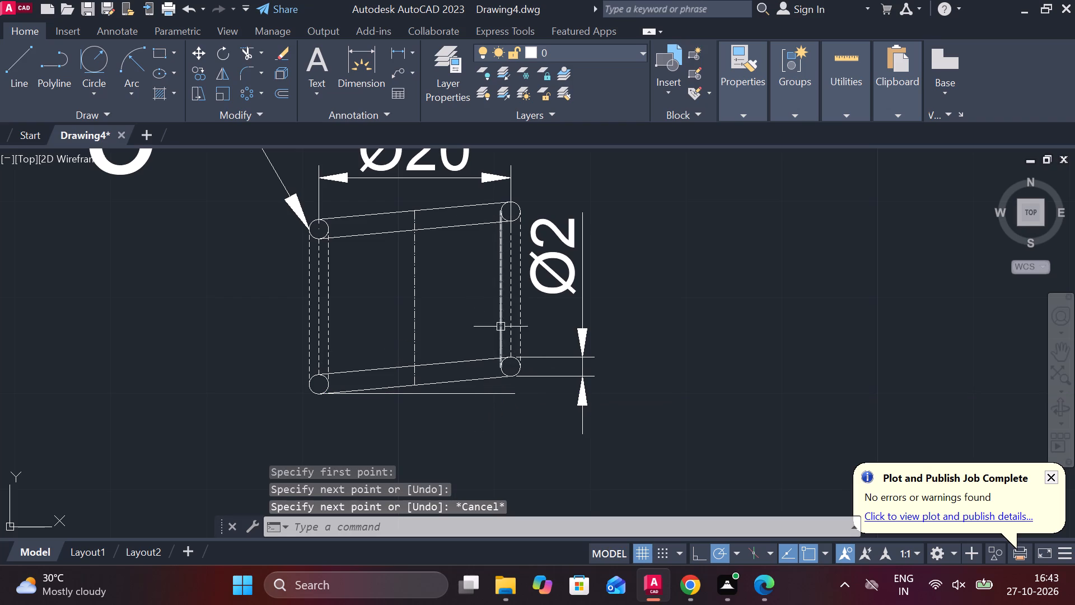
click(437, 364)
key(Escape)
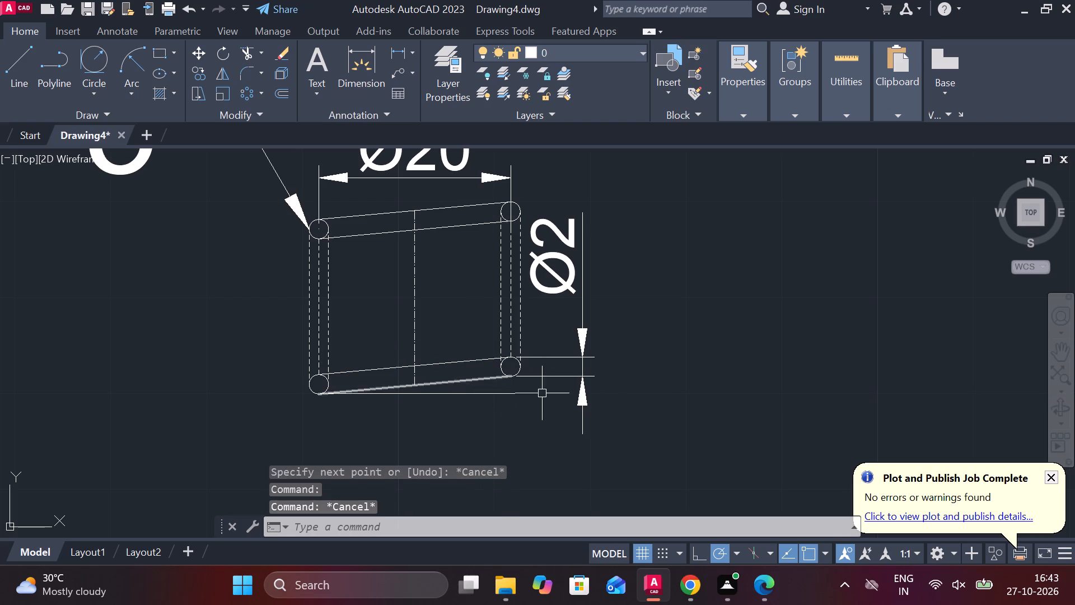
Look over the dimensioned part views and the separate group of mostly undimensioned views with the copied spring.
scroll(395, 351, down, 2)
middle_drag(305, 320, 589, 396)
scroll(697, 357, down, 2)
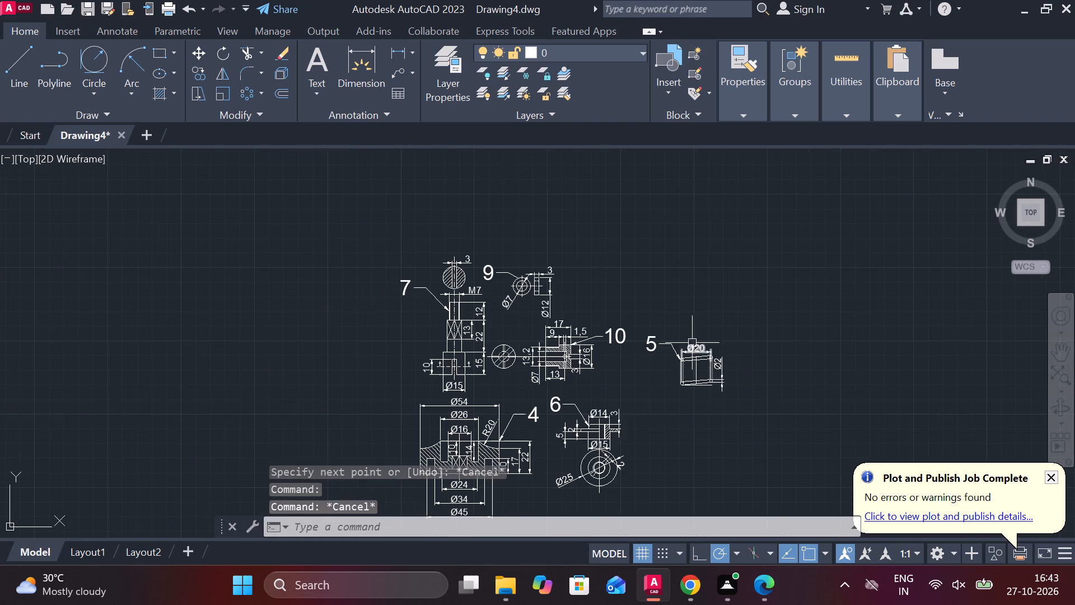
middle_drag(373, 309, 656, 320)
scroll(434, 293, down, 2)
middle_drag(297, 203, 406, 296)
scroll(356, 255, up, 1)
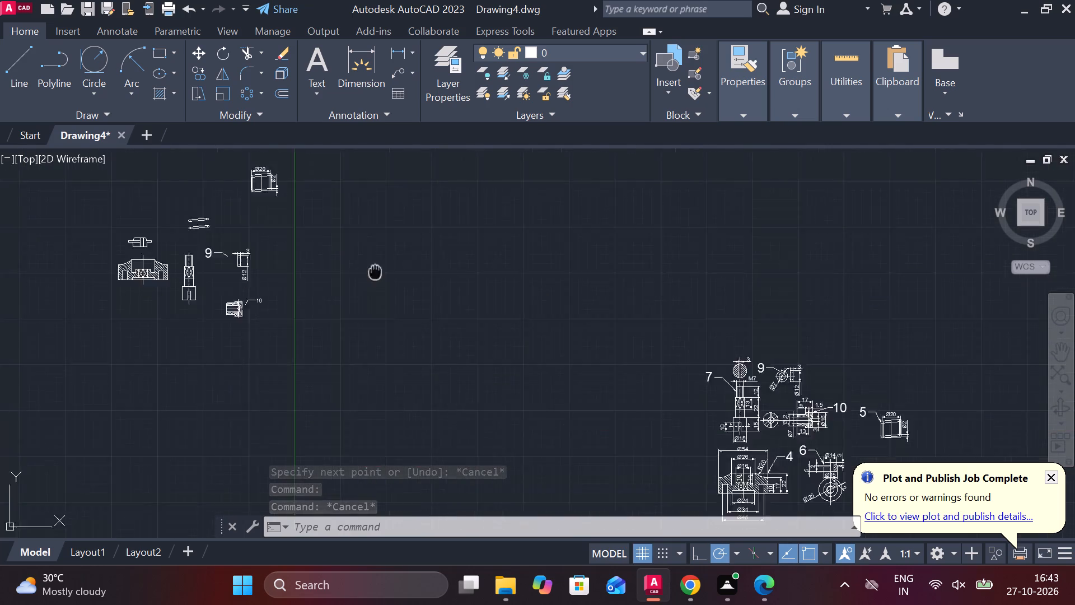
middle_drag(406, 296, 423, 301)
scroll(406, 296, up, 1)
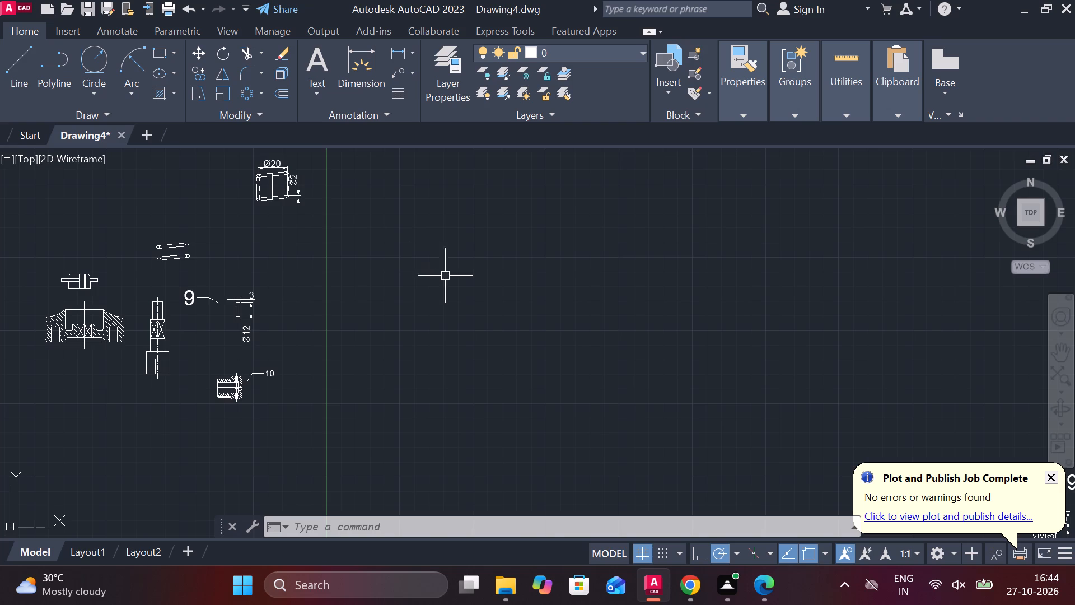
scroll(449, 296, down, 1)
scroll(470, 302, up, 2)
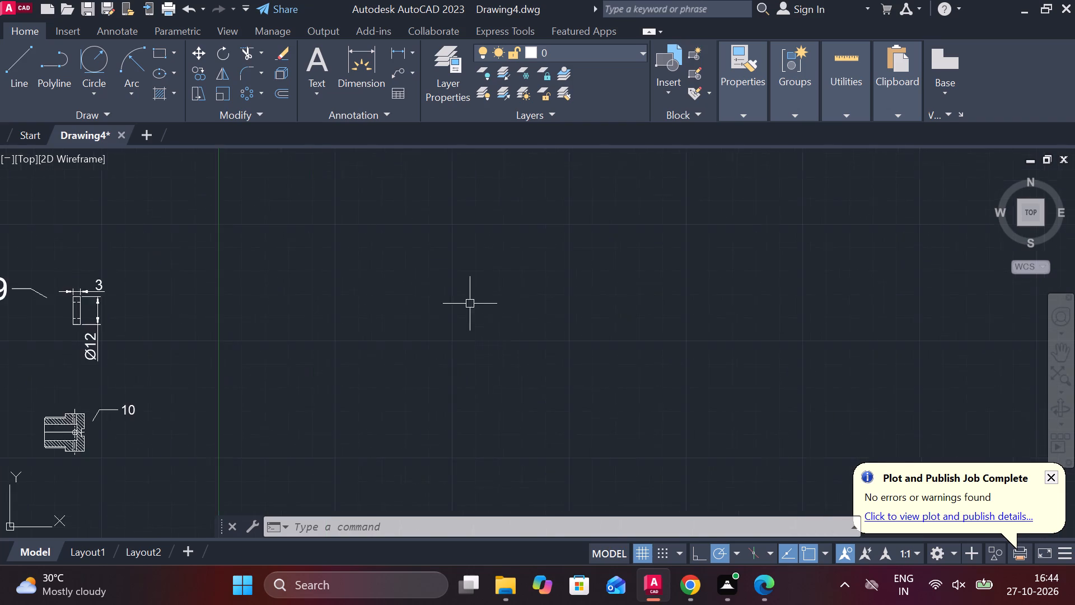
Copy the lower loose coil from the undimensioned views to just below the bottom coil of the dimensioned spring view.
middle_drag(473, 336, 252, 224)
scroll(391, 302, down, 2)
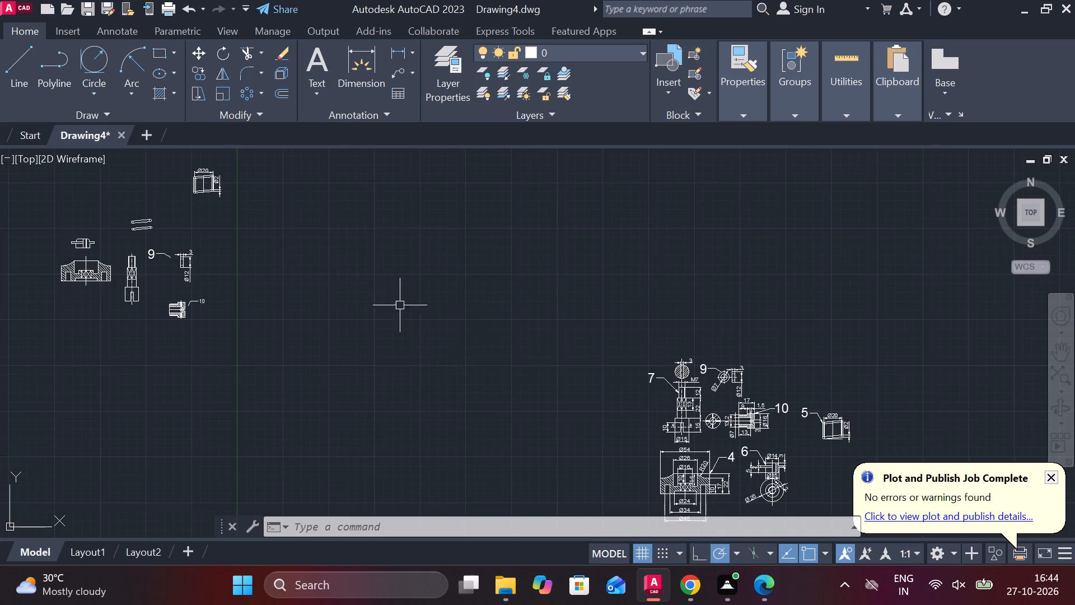
middle_drag(541, 375, 326, 300)
scroll(707, 399, up, 1)
scroll(600, 361, up, 2)
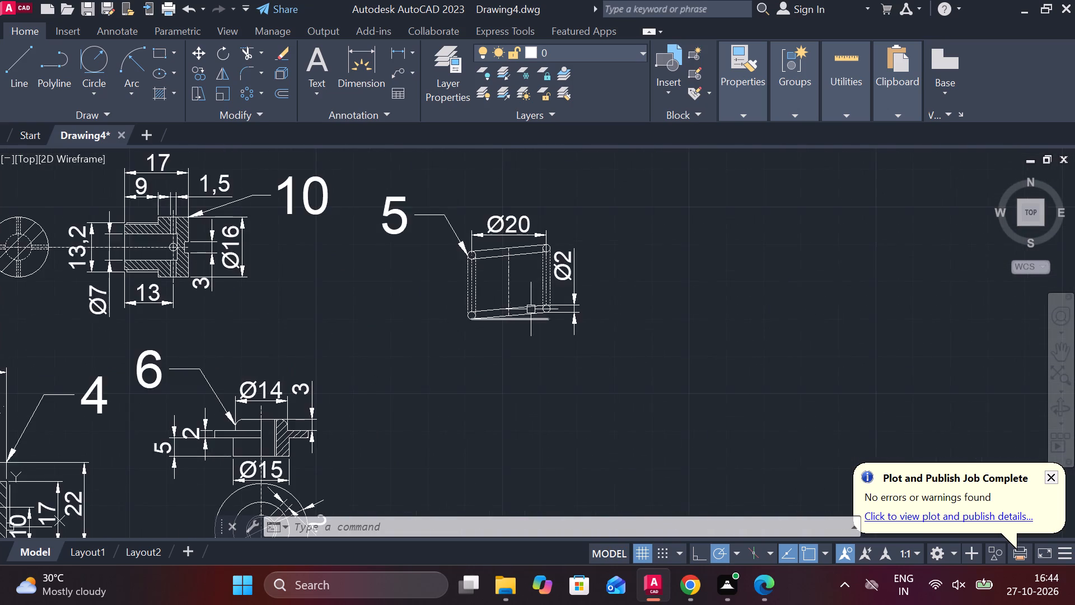
scroll(531, 309, up, 2)
scroll(522, 343, down, 3)
middle_drag(427, 365, 533, 371)
scroll(597, 357, down, 2)
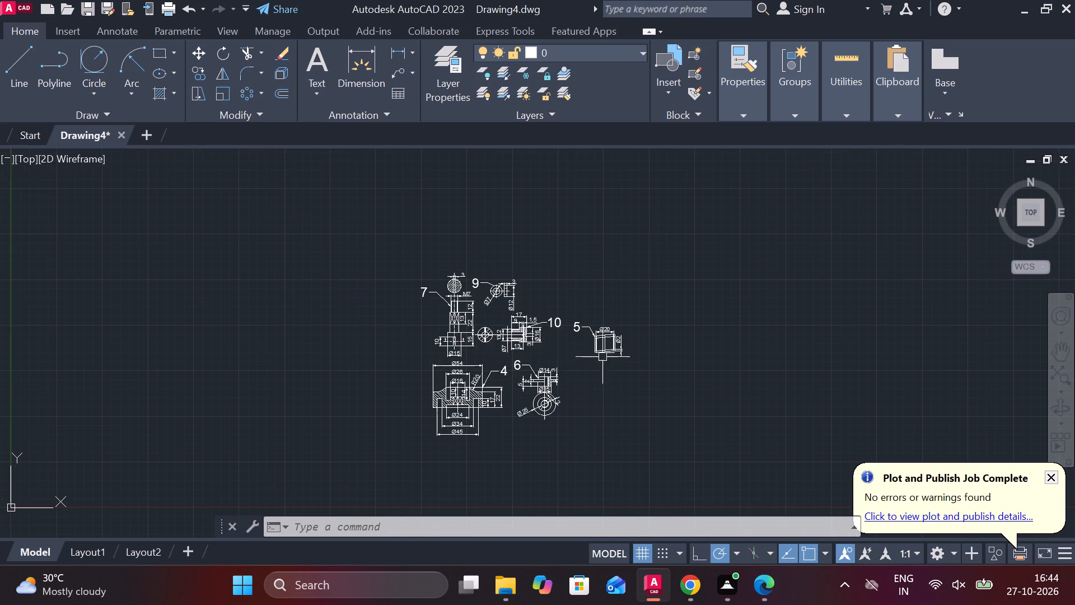
middle_drag(265, 292, 464, 412)
scroll(410, 358, down, 1)
middle_drag(237, 306, 284, 374)
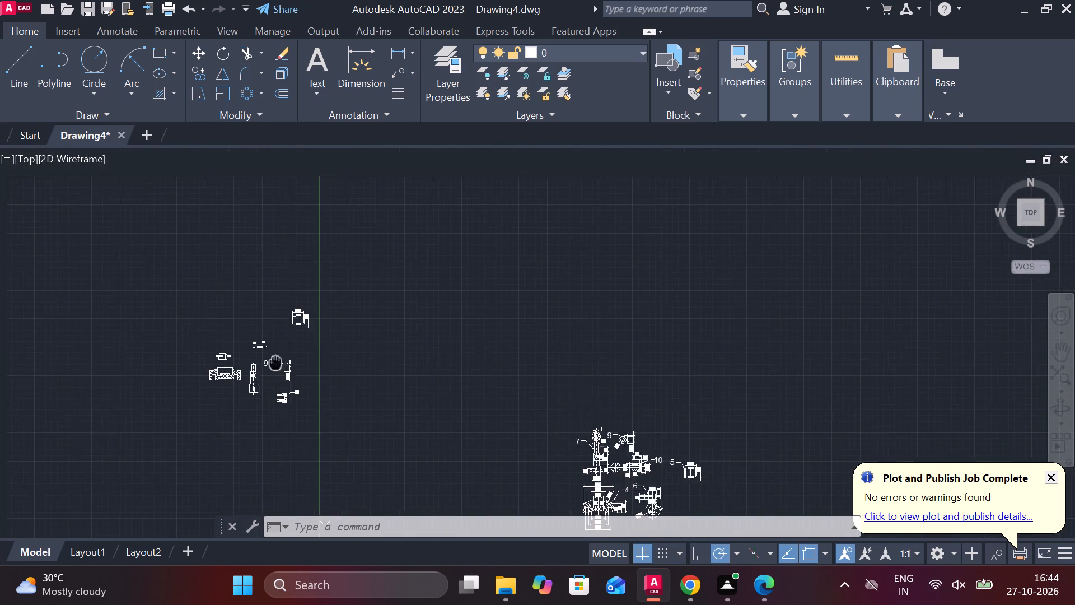
middle_drag(284, 374, 297, 378)
scroll(281, 378, up, 4)
click(239, 329)
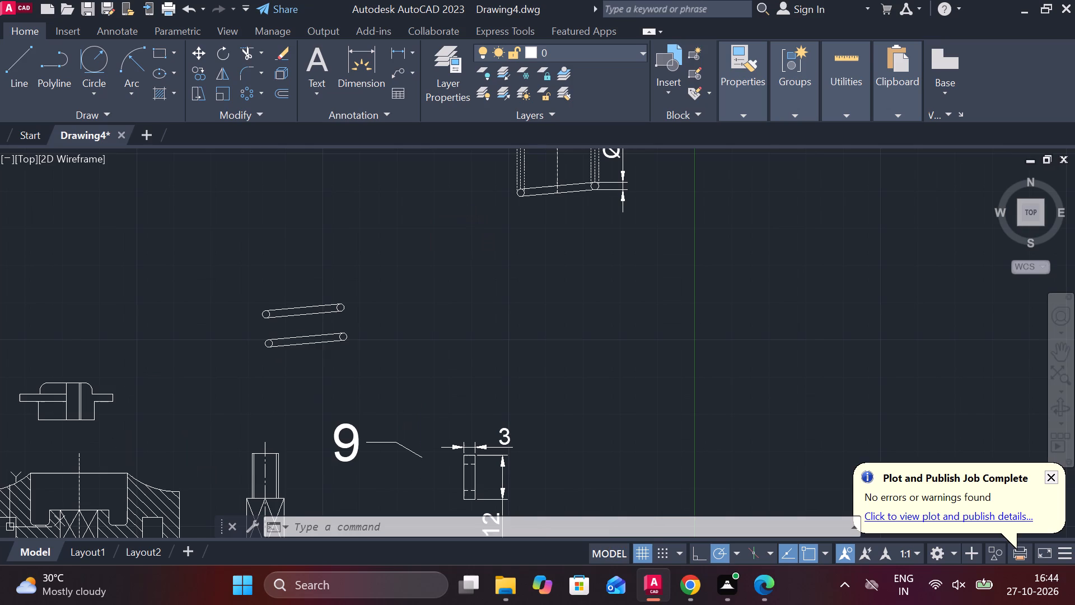
click(370, 357)
text(CO)
key(Return)
scroll(301, 345, up, 2)
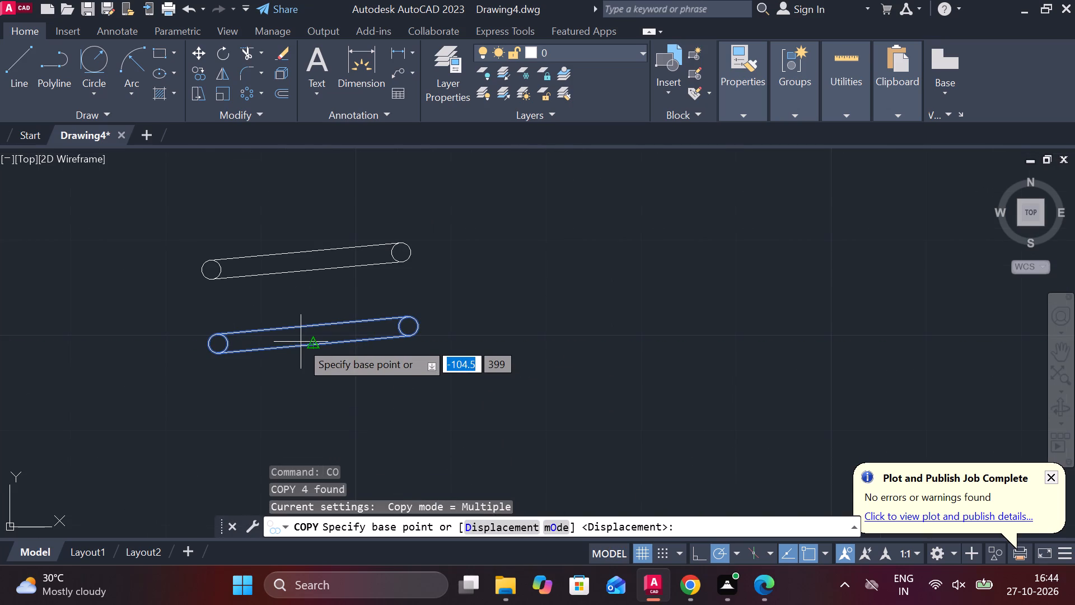
click(314, 342)
scroll(314, 342, down, 2)
scroll(521, 394, down, 2)
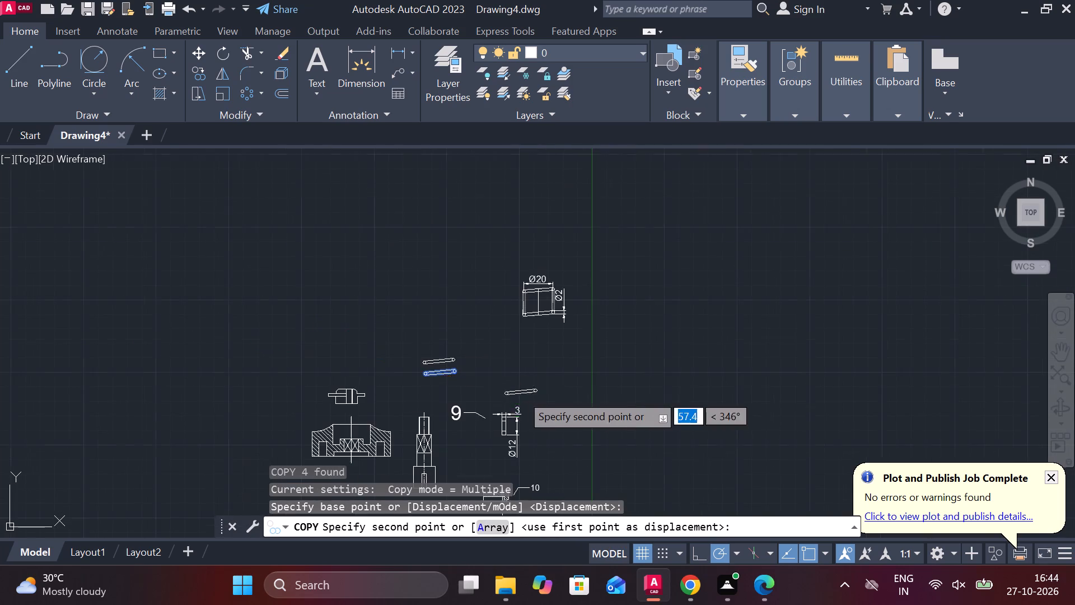
middle_drag(548, 396, 177, 252)
scroll(414, 322, down, 2)
scroll(690, 422, up, 3)
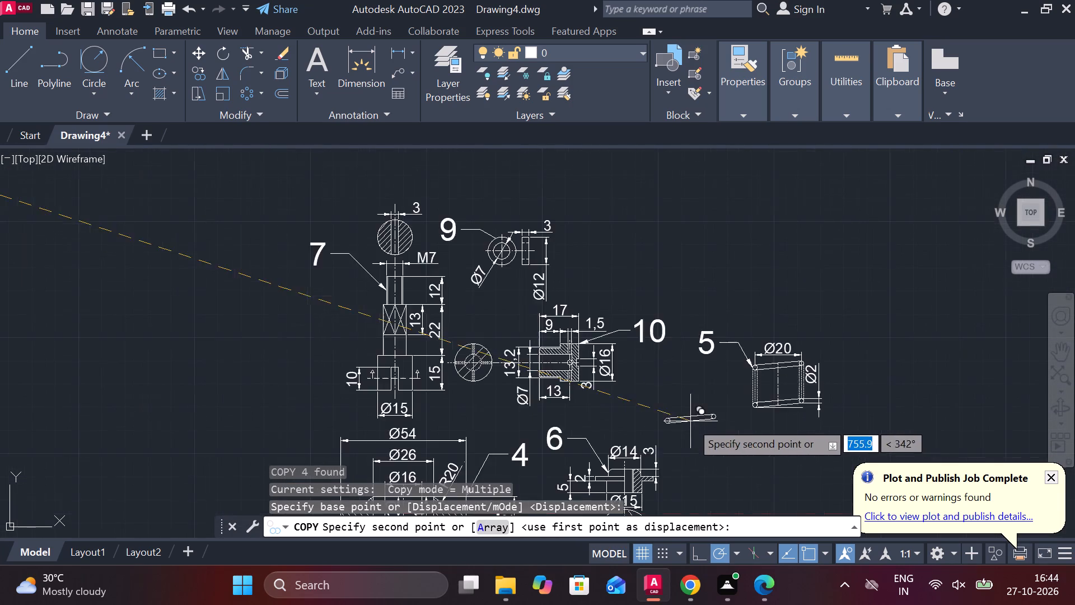
scroll(744, 420, up, 2)
middle_drag(728, 422, 450, 397)
scroll(532, 370, up, 2)
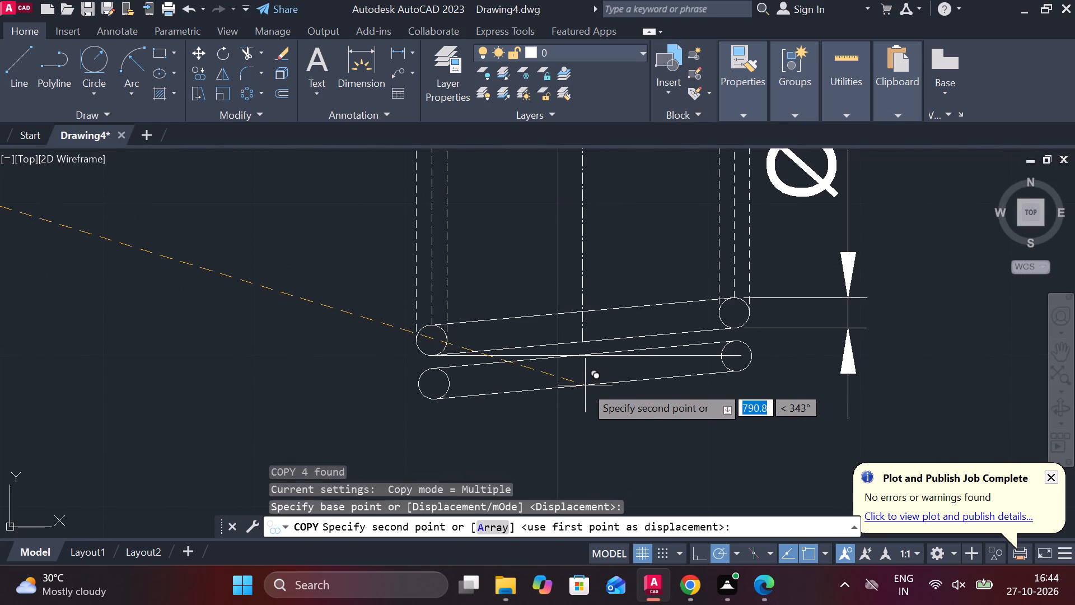
click(585, 385)
key(Escape)
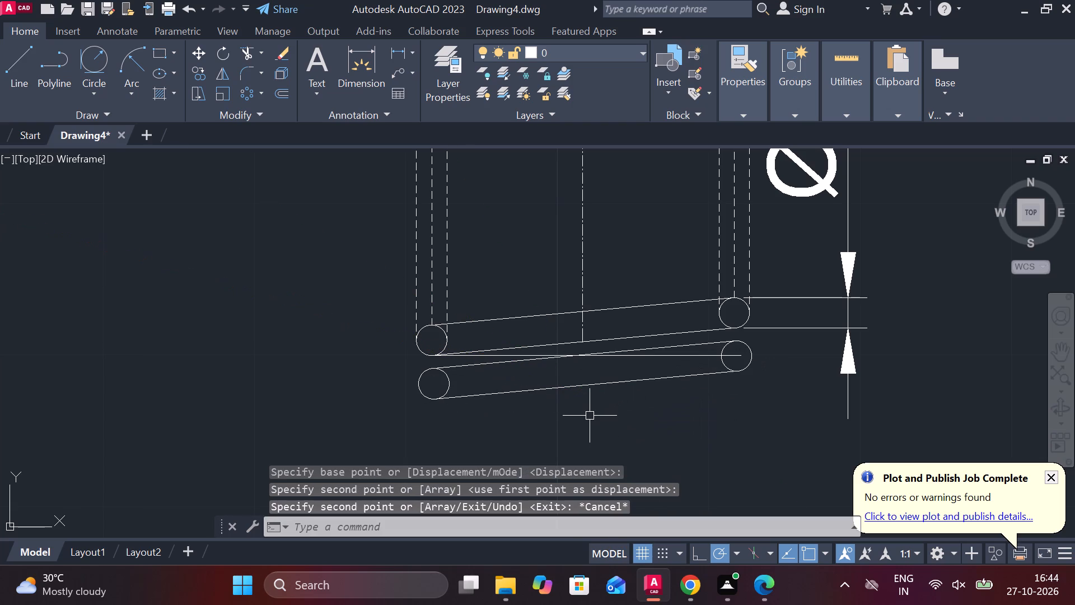
Trim away the copied coil's left circle and the parts of its two sloping lines lying below the horizontal base line.
text(TR)
key(space)
drag(391, 352, 474, 401)
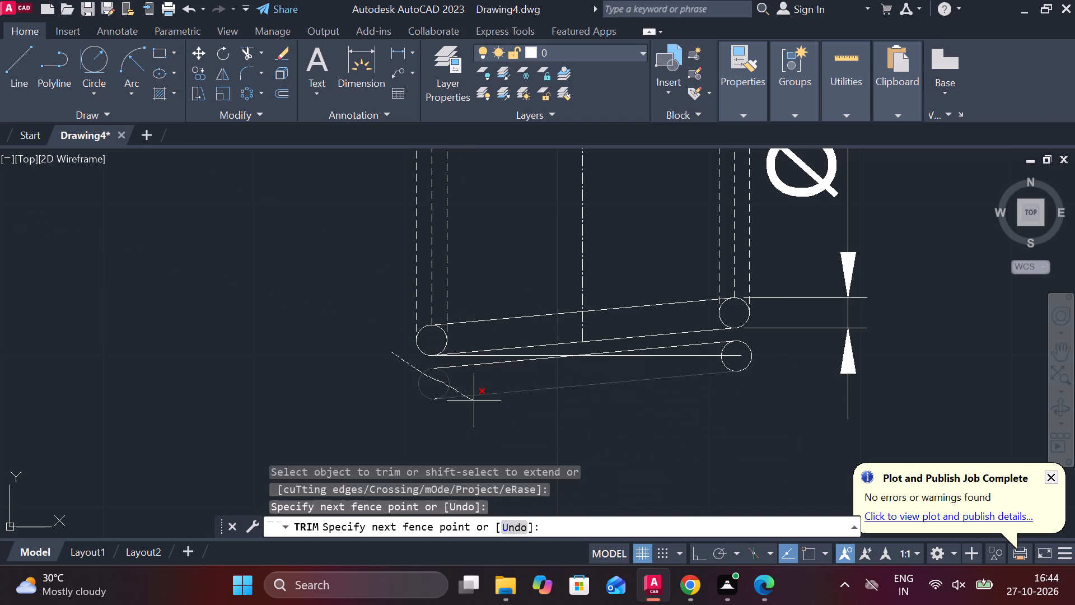
drag(474, 401, 484, 403)
click(457, 366)
double_click(437, 403)
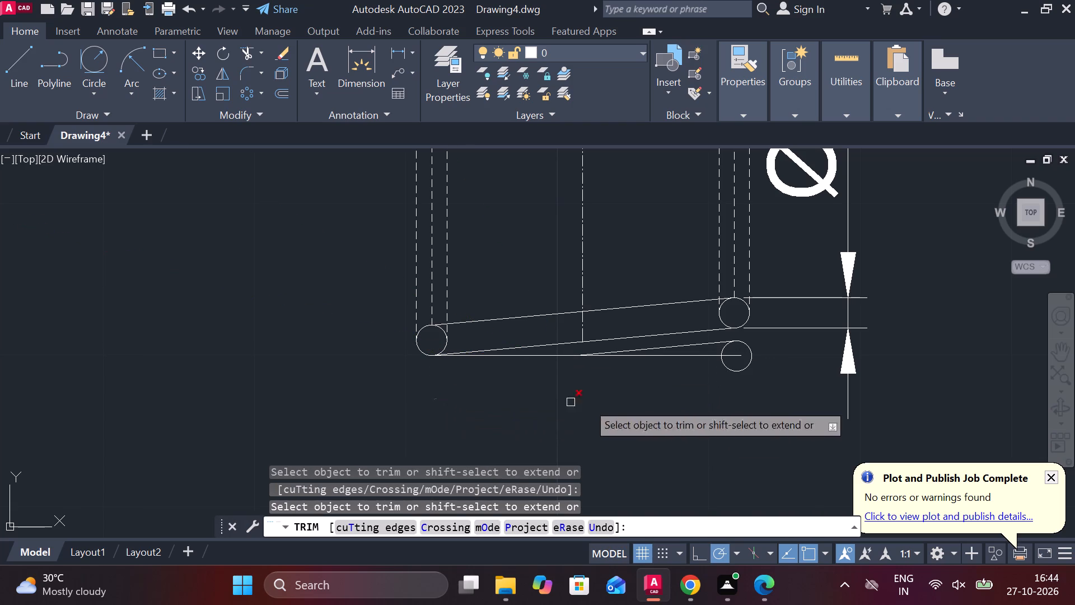
scroll(758, 380, down, 1)
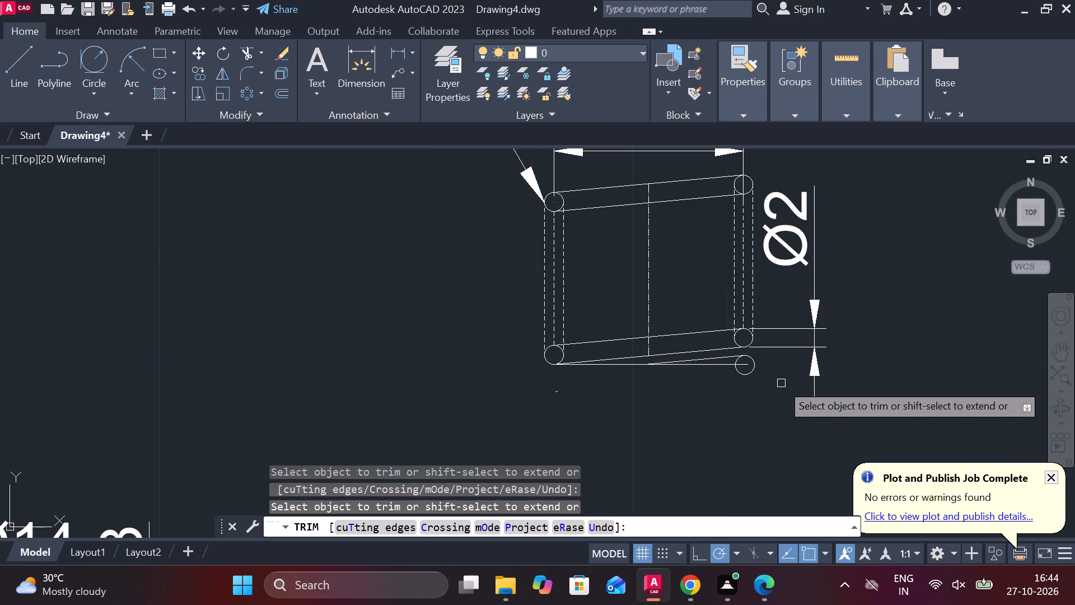
key(Escape)
Stretch the right end of the horizontal base line past the copied coil's right circle.
scroll(739, 389, up, 2)
middle_drag(739, 389, 663, 398)
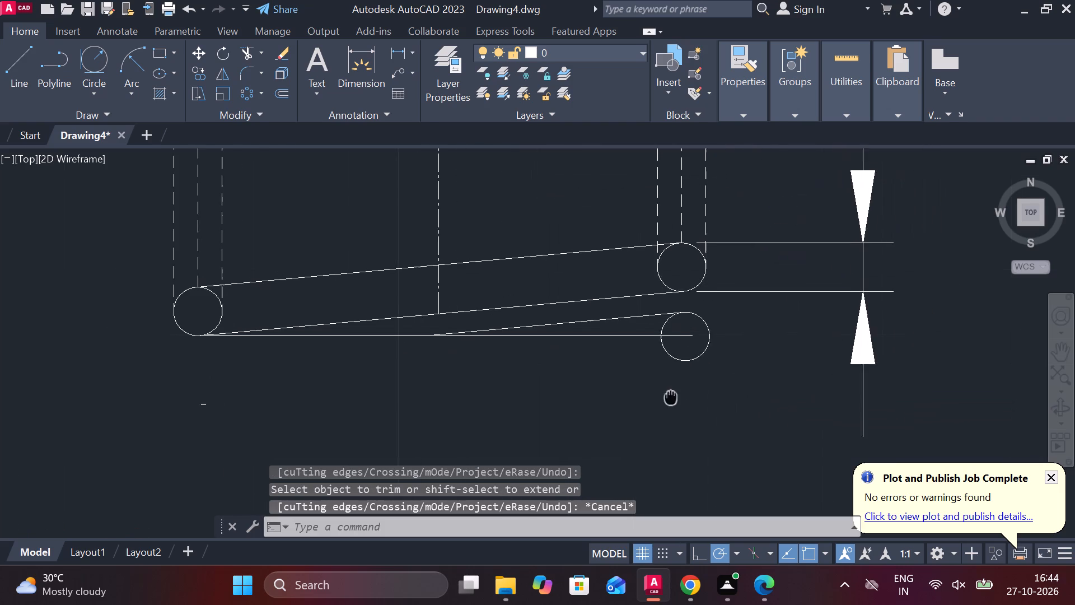
middle_drag(663, 398, 662, 398)
click(640, 340)
click(684, 338)
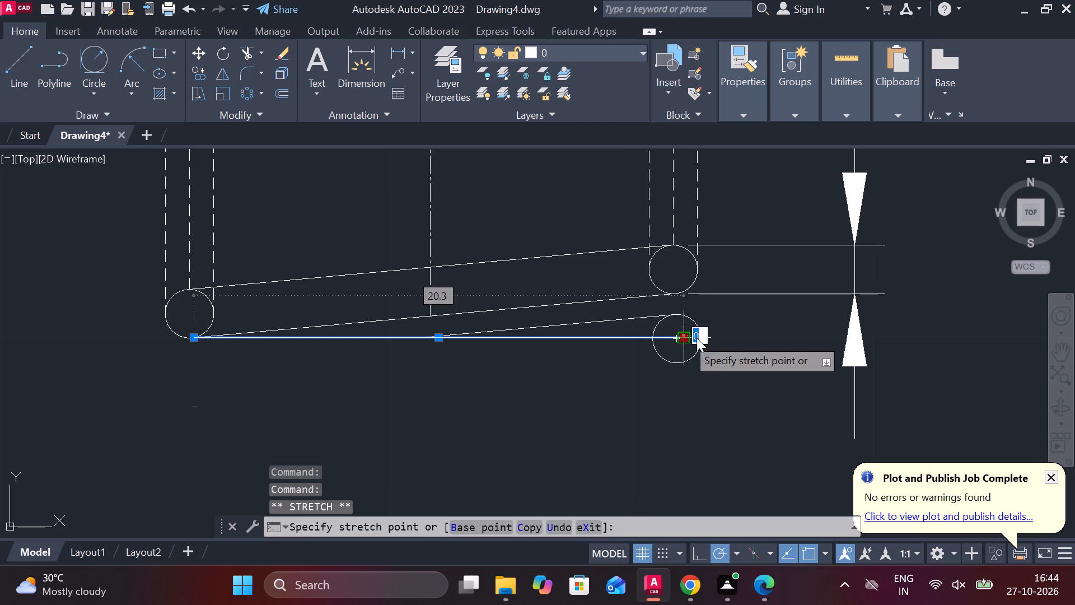
click(721, 338)
key(Escape)
Trim the lower half of the copied coil's right circle and the base line's overhang beyond it.
text(TR)
key(space)
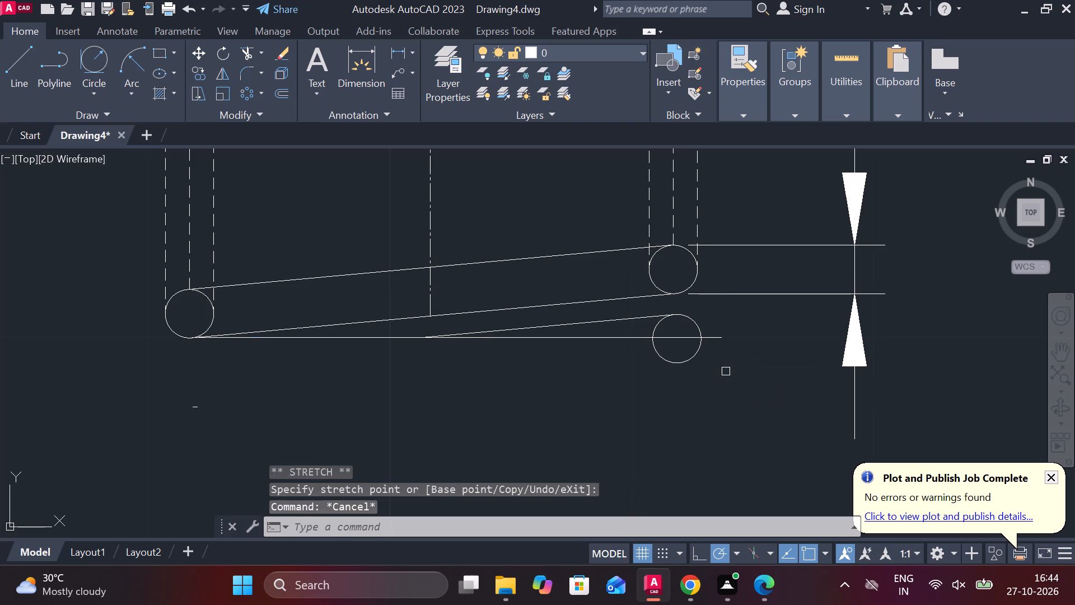
click(678, 361)
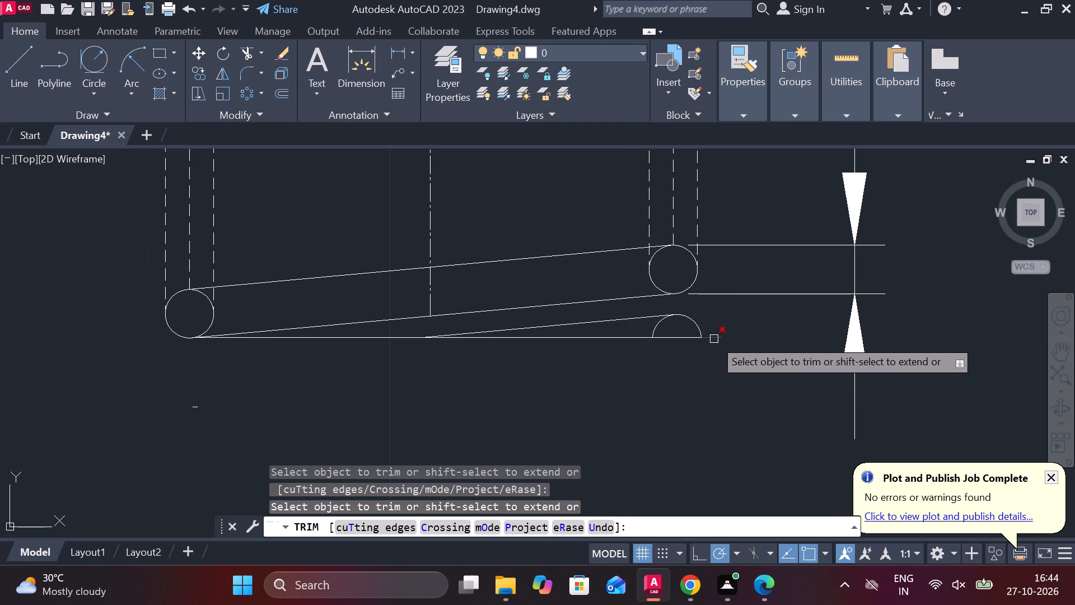
click(714, 339)
scroll(737, 341, down, 2)
middle_drag(711, 368, 697, 397)
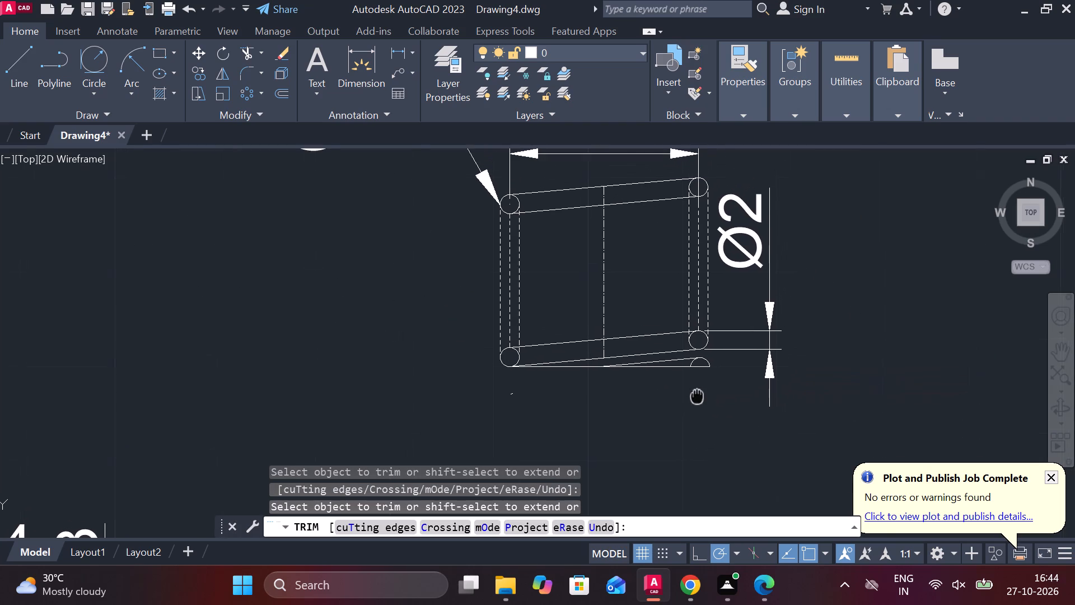
middle_drag(697, 397, 694, 400)
key(Escape)
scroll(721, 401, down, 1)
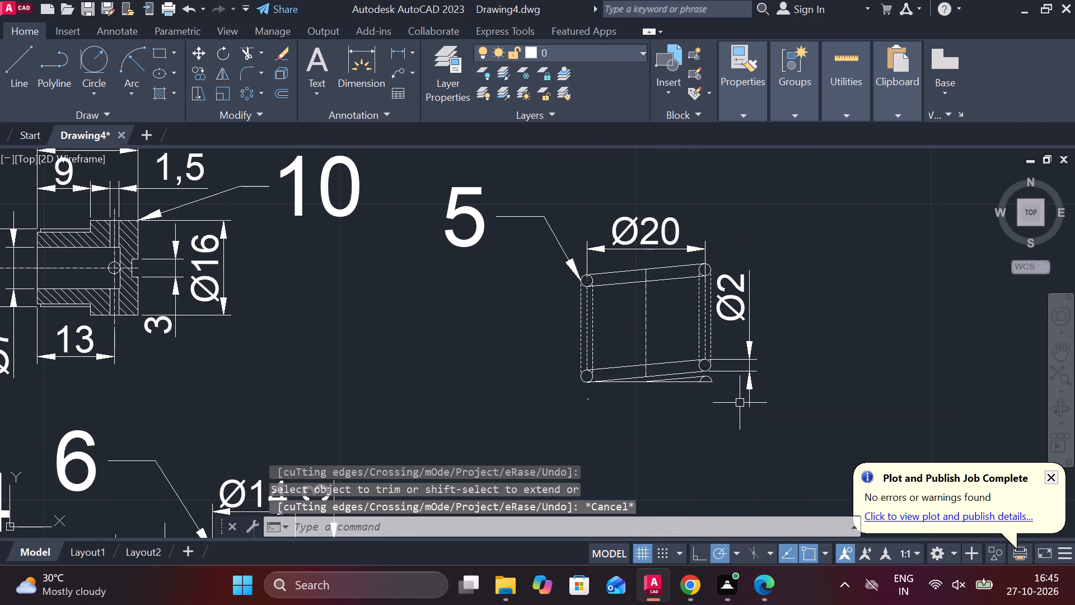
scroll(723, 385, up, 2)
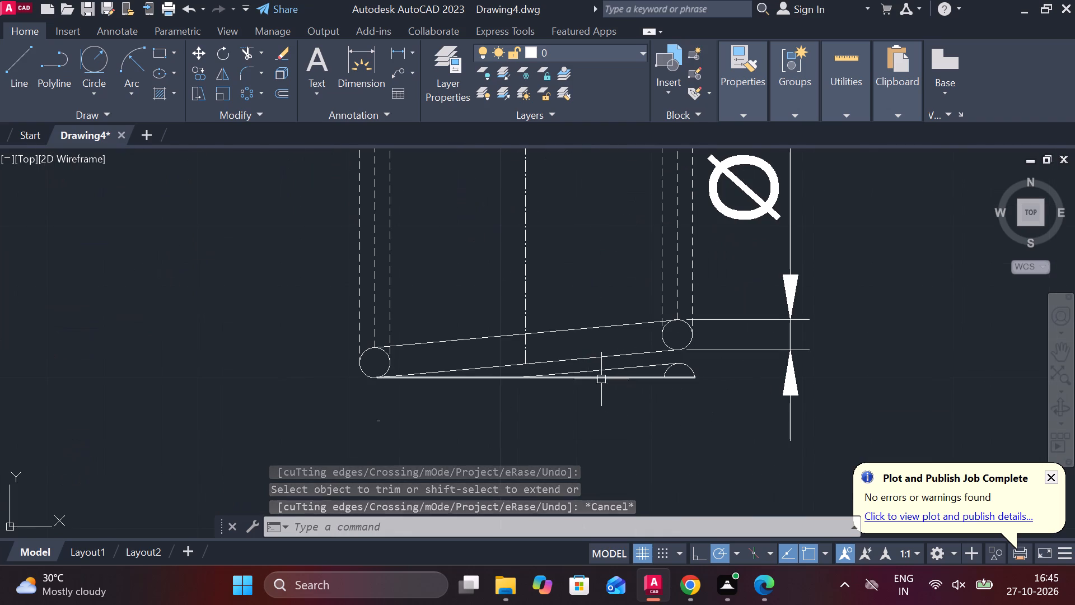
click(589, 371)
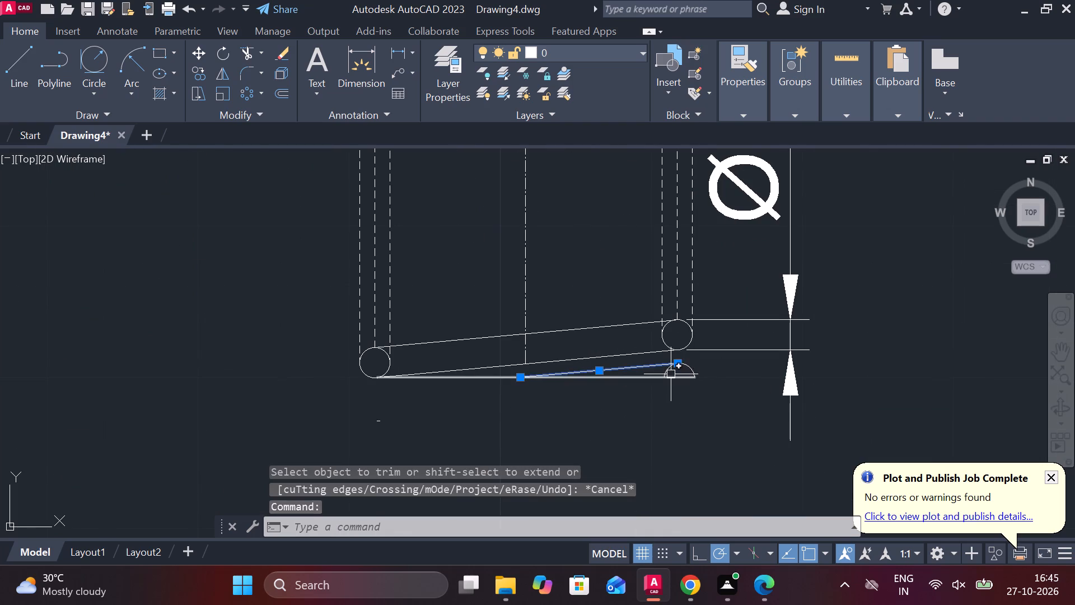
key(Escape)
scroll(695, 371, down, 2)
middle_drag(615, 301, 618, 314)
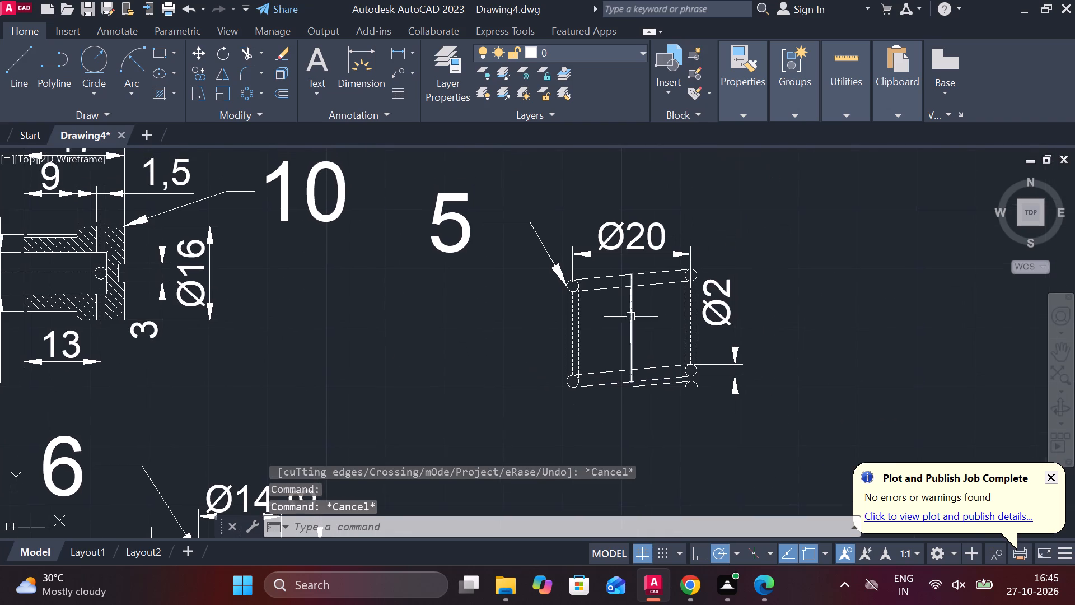
Move the whole spring view with its dimensions and part number up and slightly left, above and right of part 10.
scroll(635, 313, down, 2)
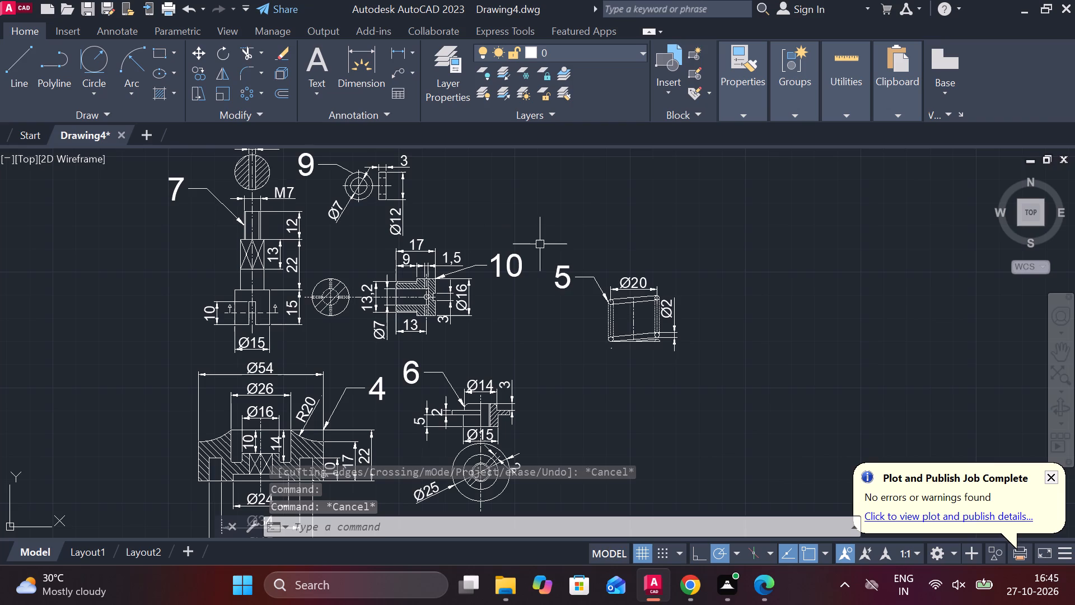
click(540, 244)
click(744, 391)
key(m)
key(Return)
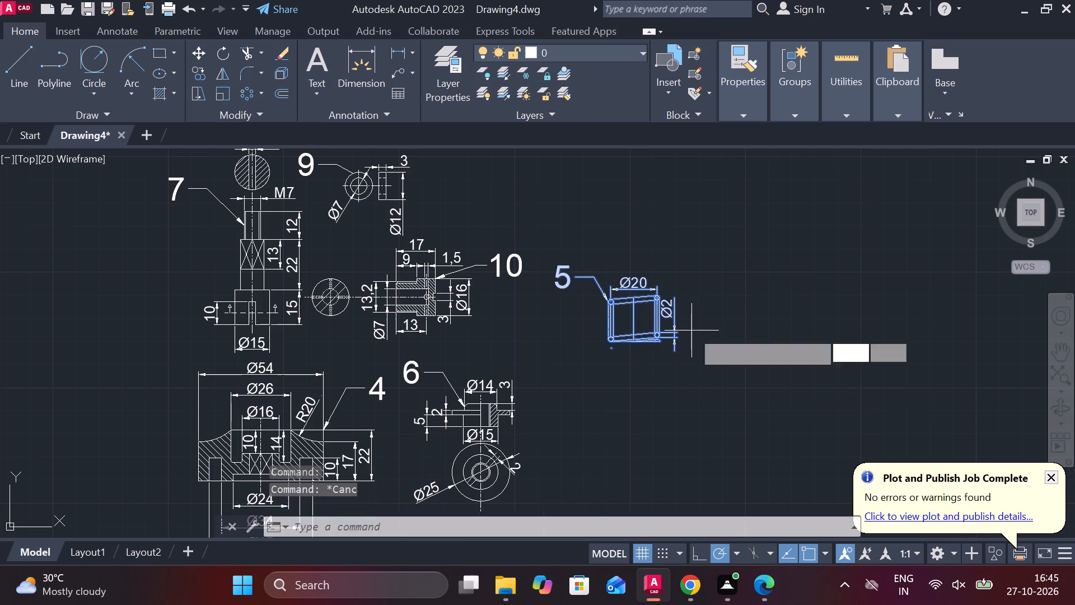
click(675, 374)
middle_drag(536, 248, 561, 311)
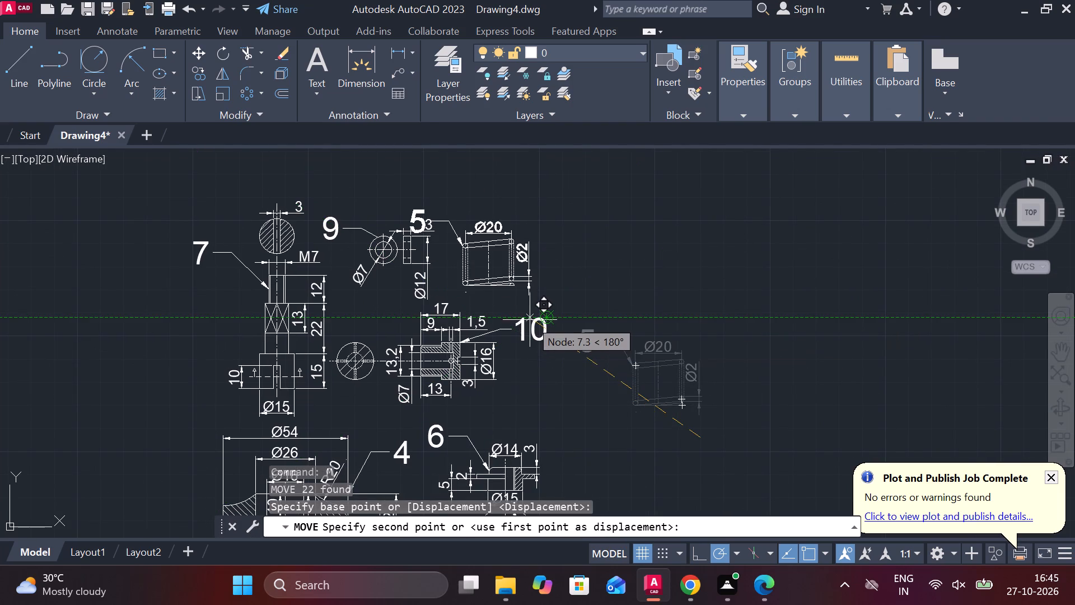
scroll(590, 318, up, 1)
click(693, 360)
key(Escape)
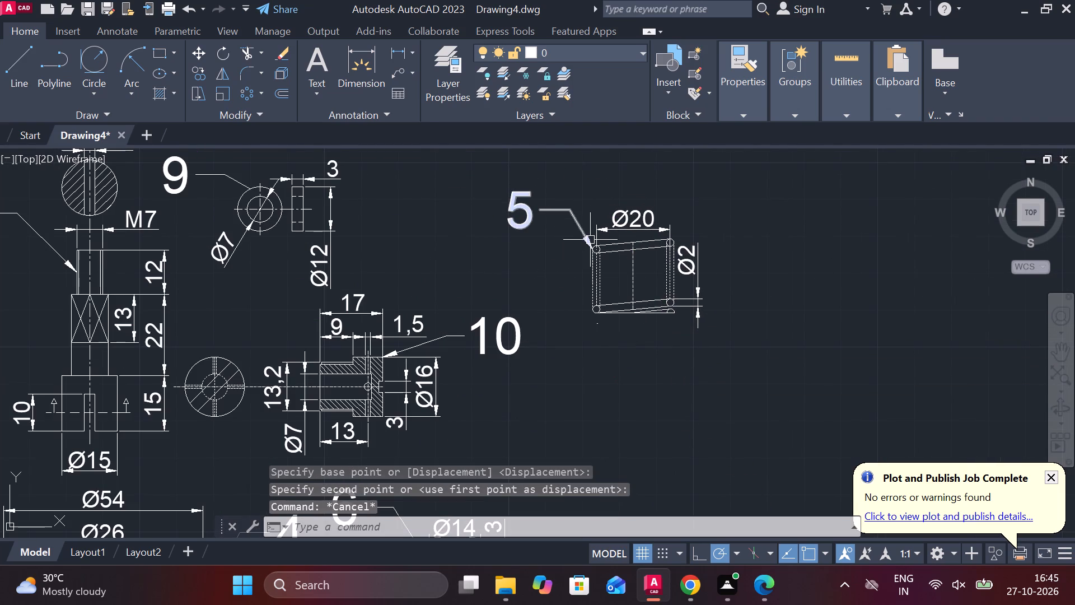
Erase the spring's part number 5 multileader.
click(590, 240)
text(E)
key(space)
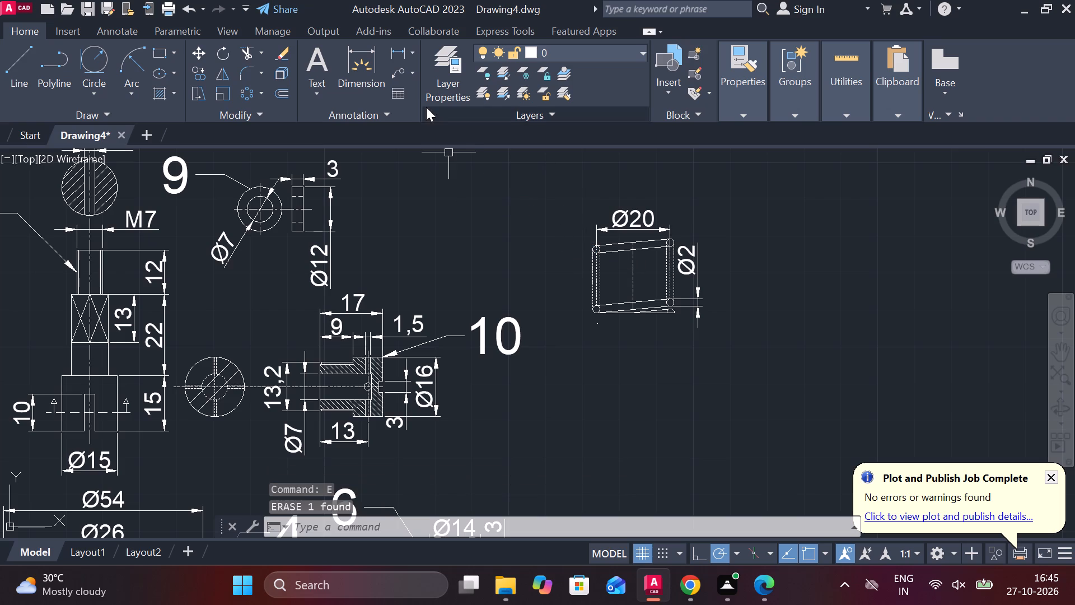
Add a multileader from the spring's upper-right circle, with text height 10 and the part number 5.
click(395, 80)
scroll(695, 177, up, 3)
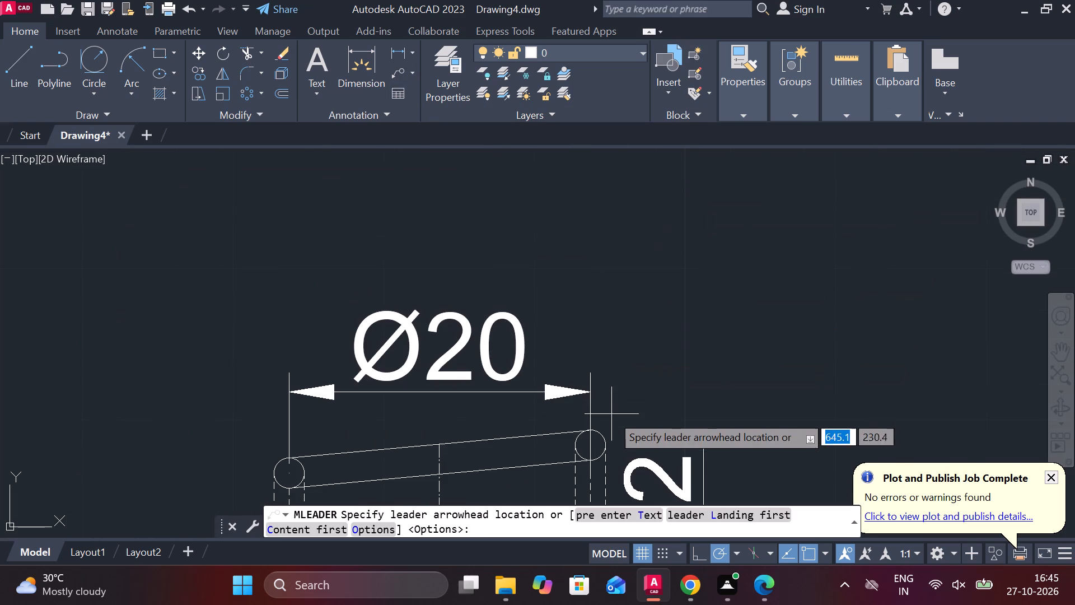
click(611, 431)
click(651, 341)
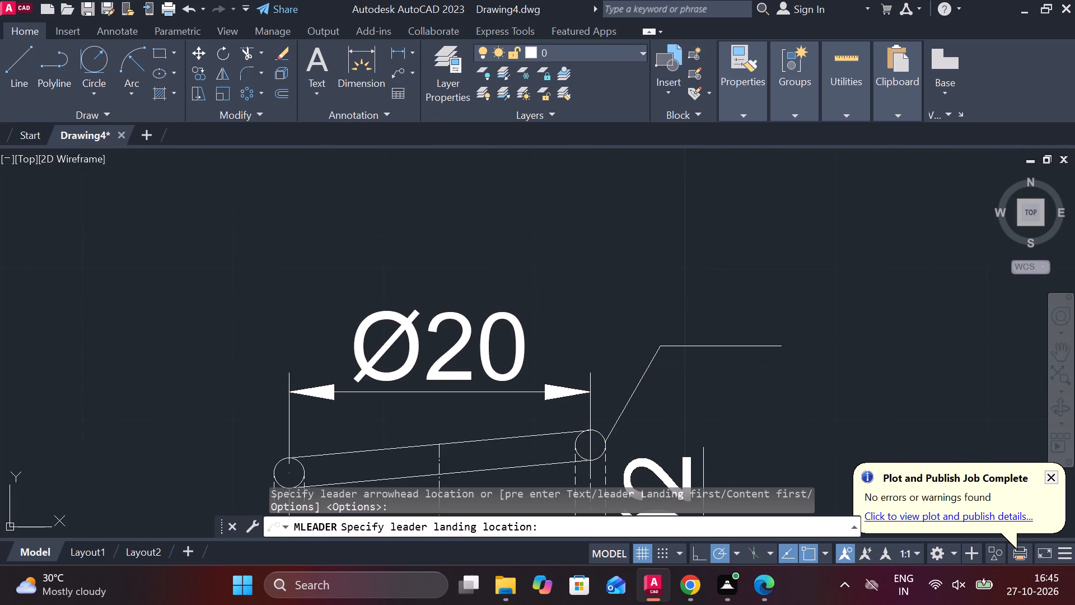
click(132, 74)
text(10)
key(Return)
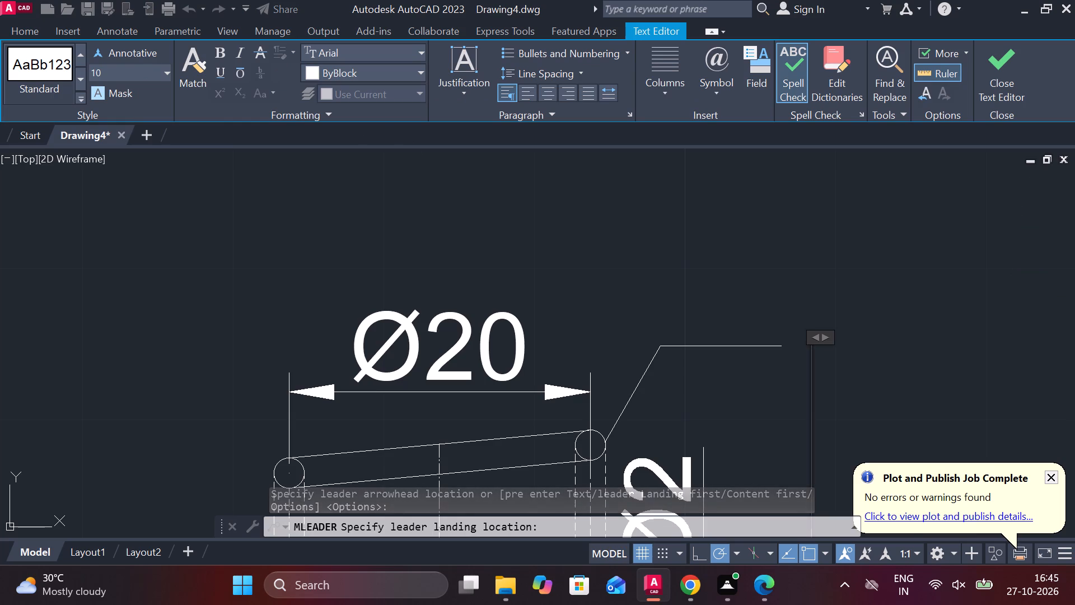
key(5)
click(1013, 59)
Move the spring view with its dimensions and leader beside the part 9 washer views, above part 10.
scroll(875, 255, down, 2)
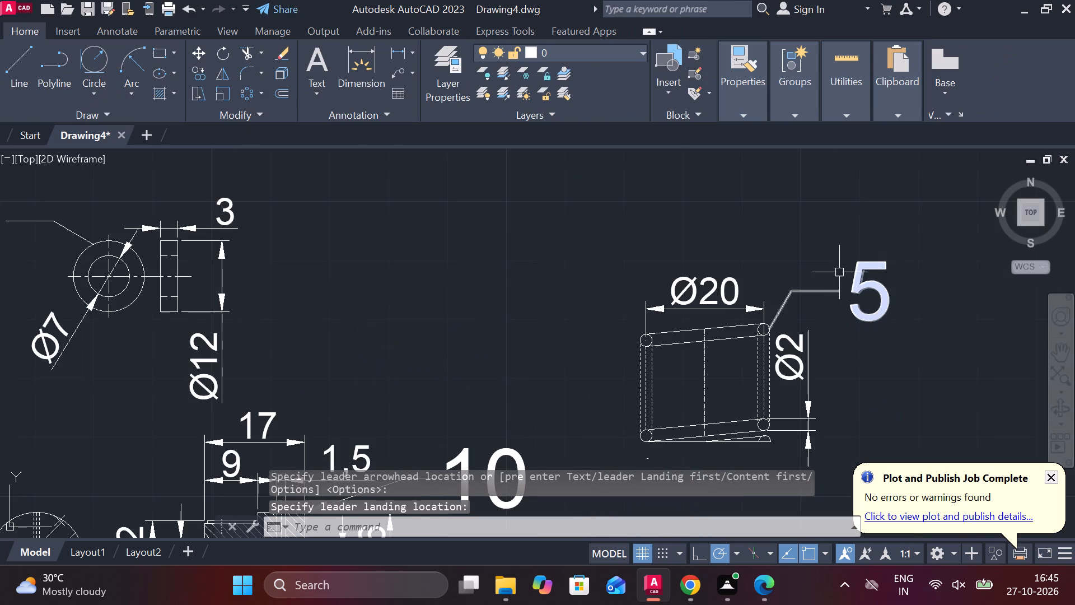
scroll(829, 274, down, 1)
click(669, 257)
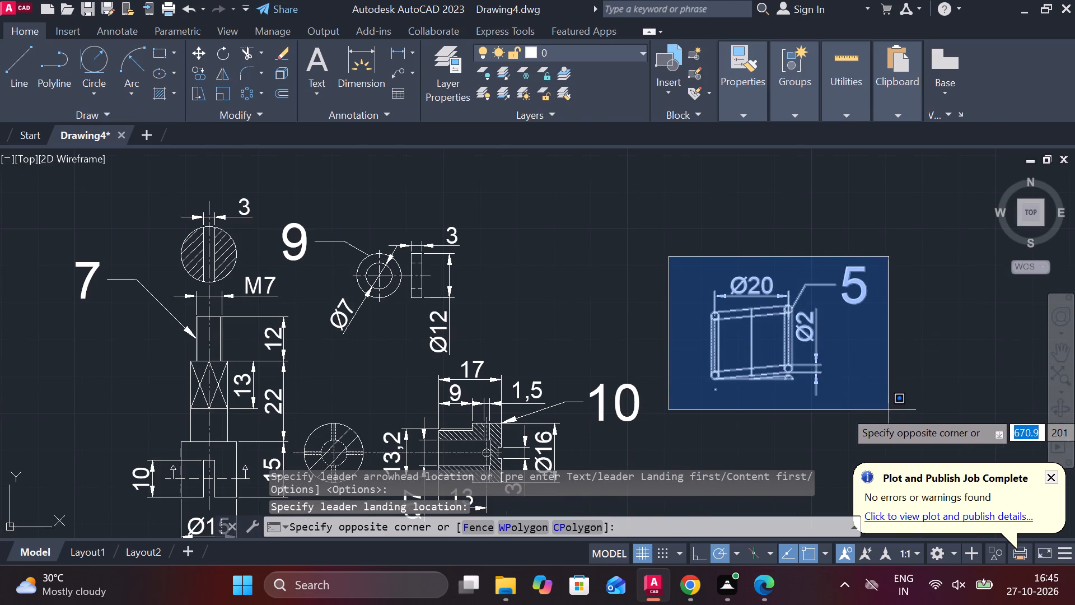
click(889, 410)
key(m)
key(Return)
click(887, 355)
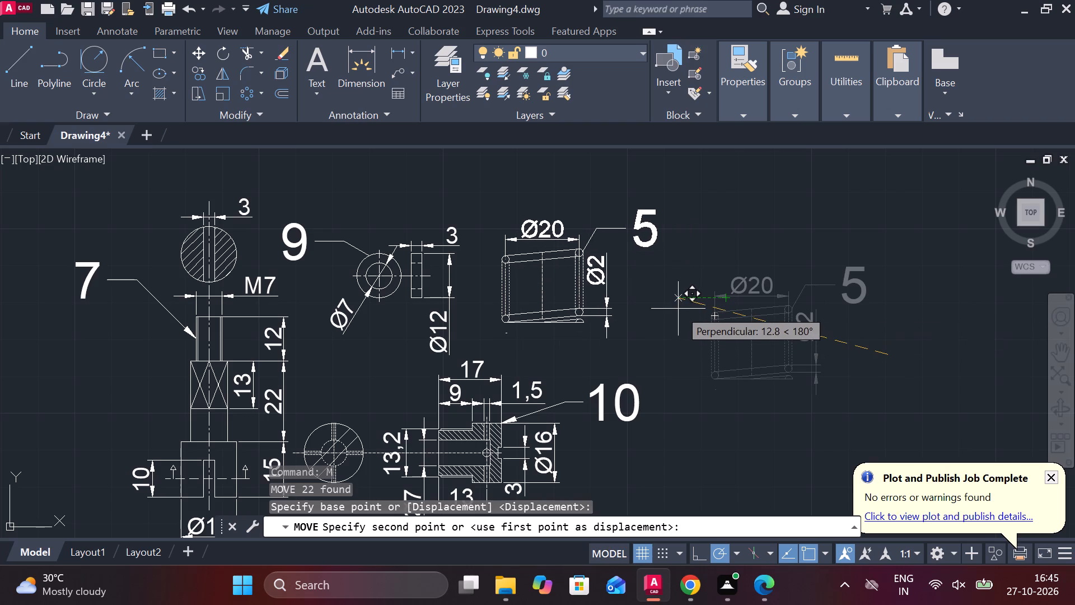
double_click(665, 314)
Start a line in the empty area to the right of the dimensioned part views.
scroll(731, 312, down, 2)
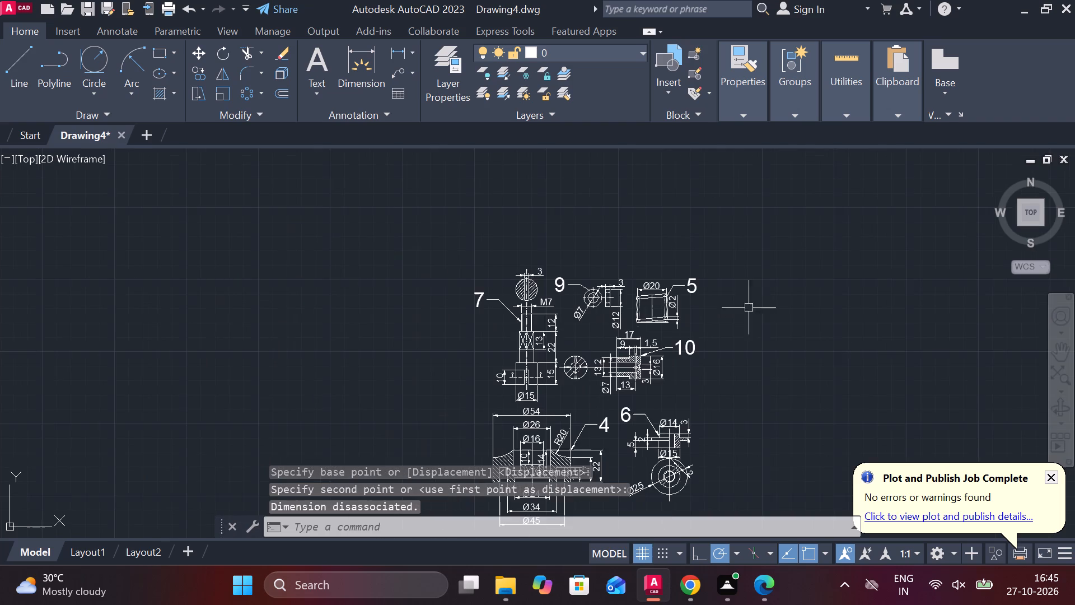
middle_drag(762, 323, 687, 217)
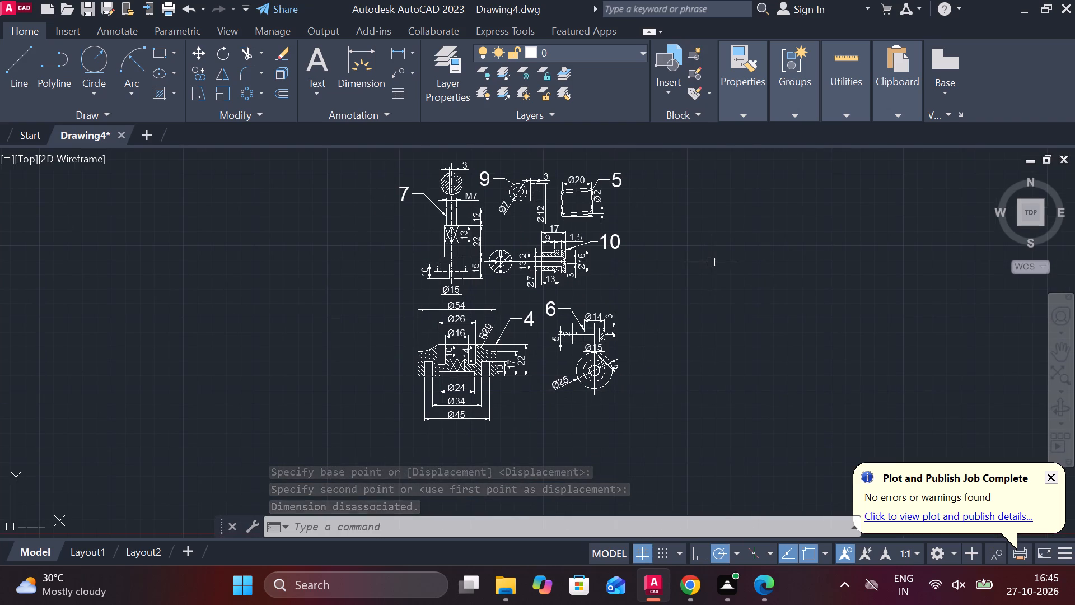
middle_drag(689, 258, 397, 351)
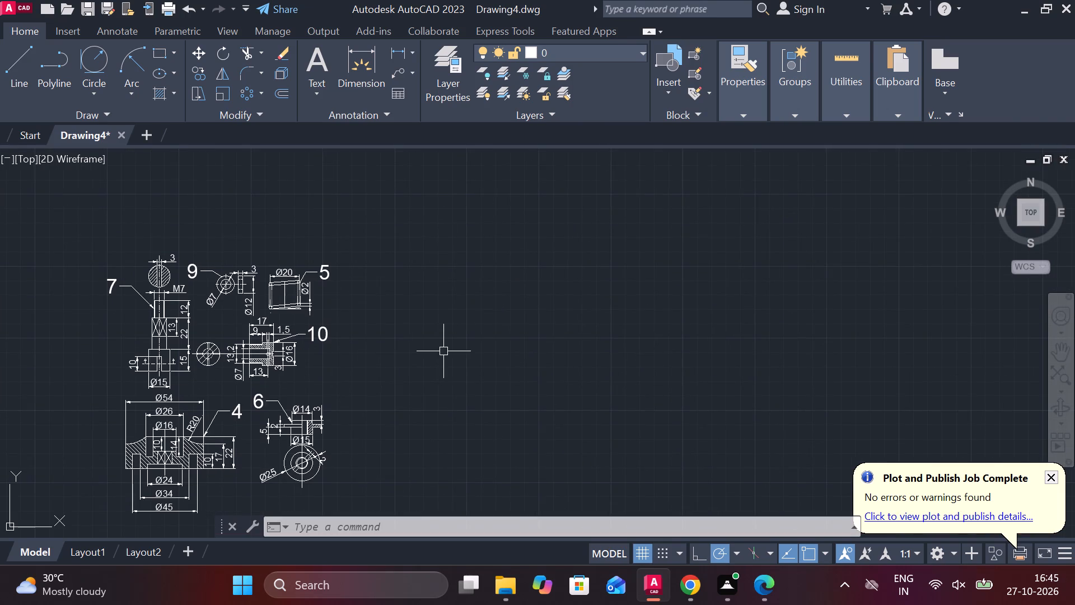
middle_drag(465, 338, 364, 328)
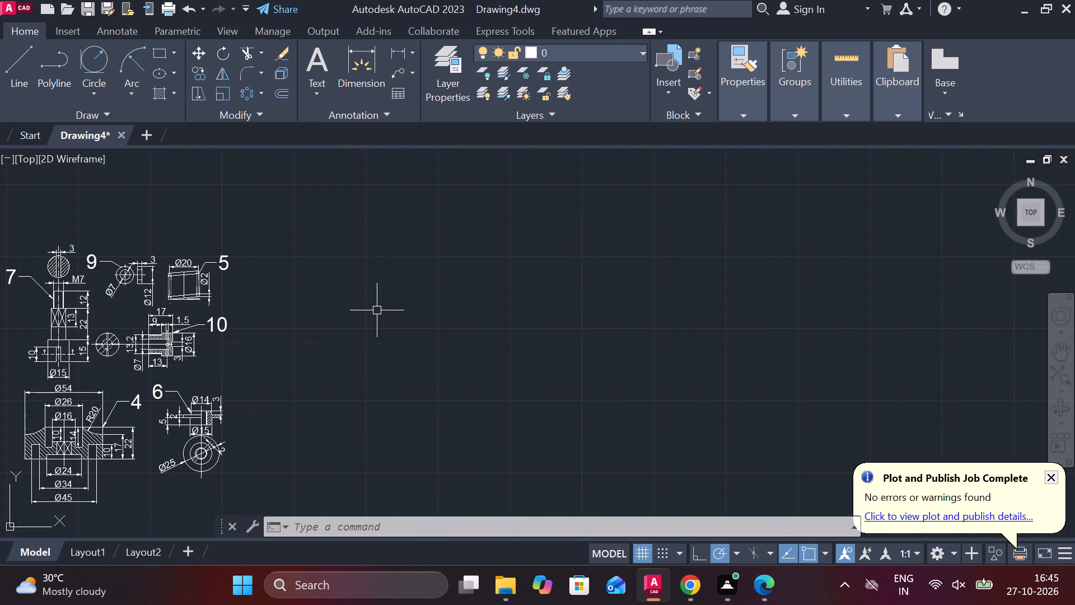
middle_click(395, 307)
key(l)
key(Return)
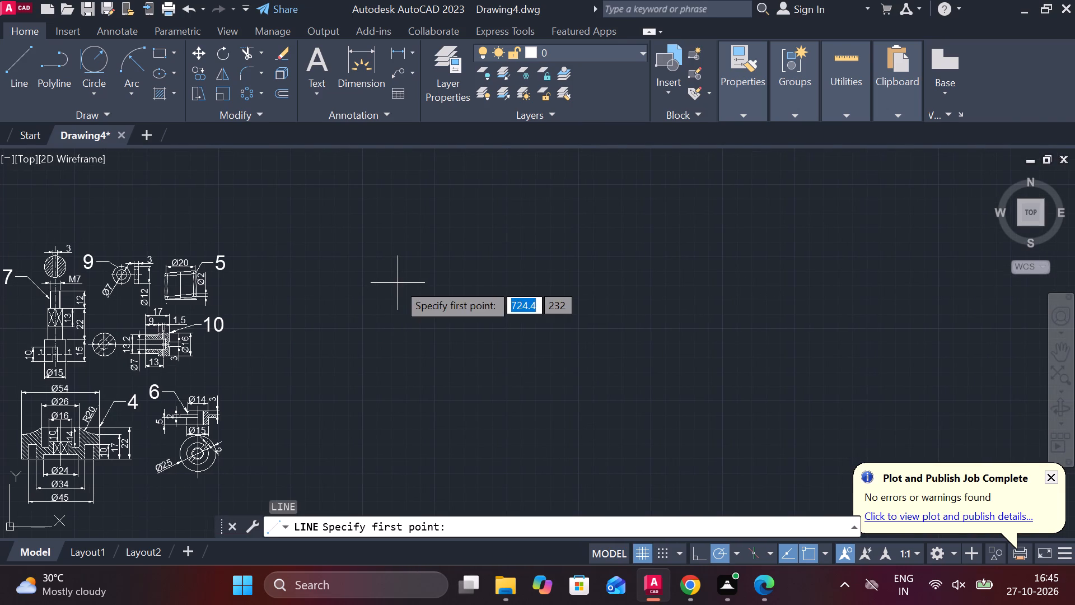
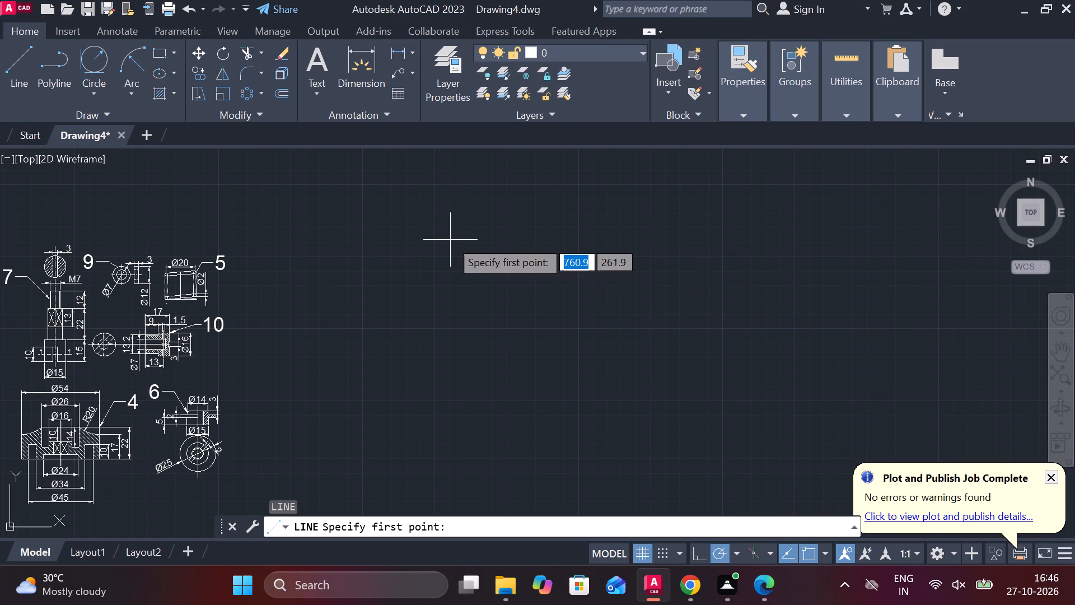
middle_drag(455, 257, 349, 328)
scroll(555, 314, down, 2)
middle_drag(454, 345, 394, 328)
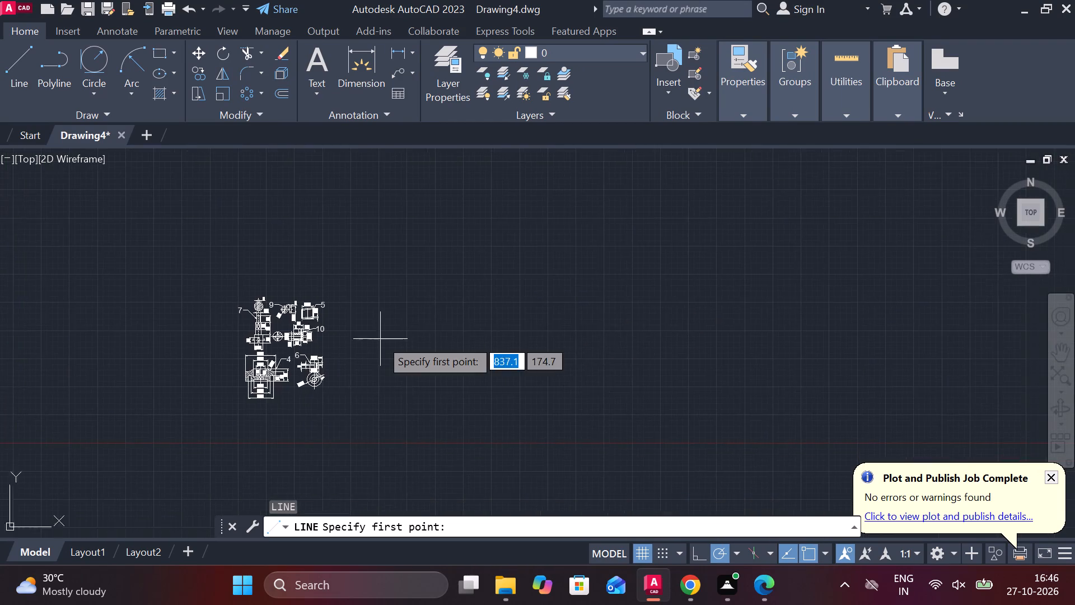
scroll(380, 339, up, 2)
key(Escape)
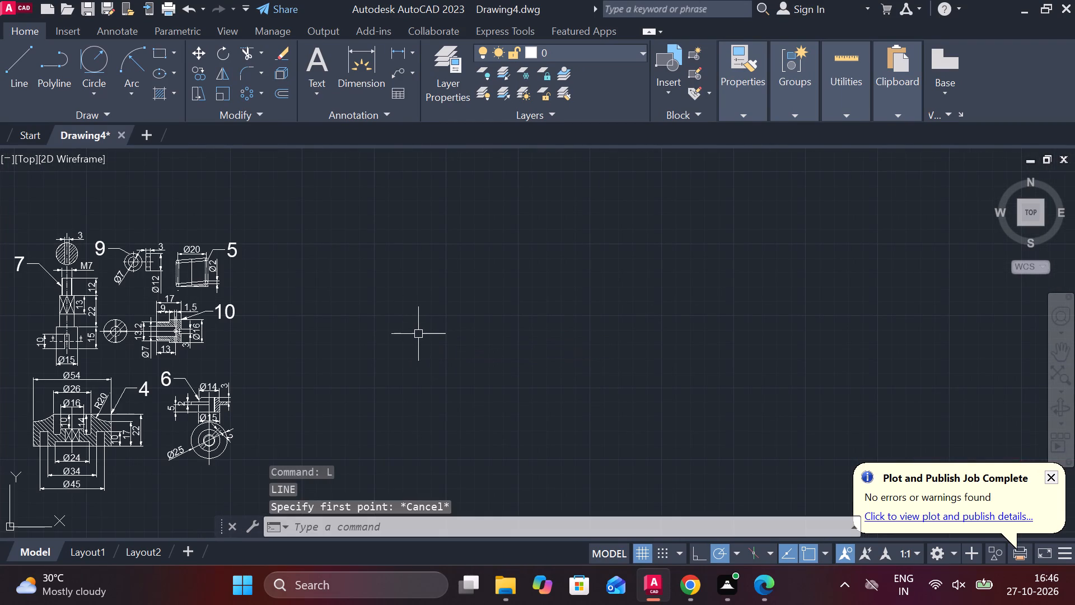
Draw a closed rectangle 40 wide and 24 high with lines in the empty area beside the dimensioned part views.
key(l)
key(Return)
click(336, 332)
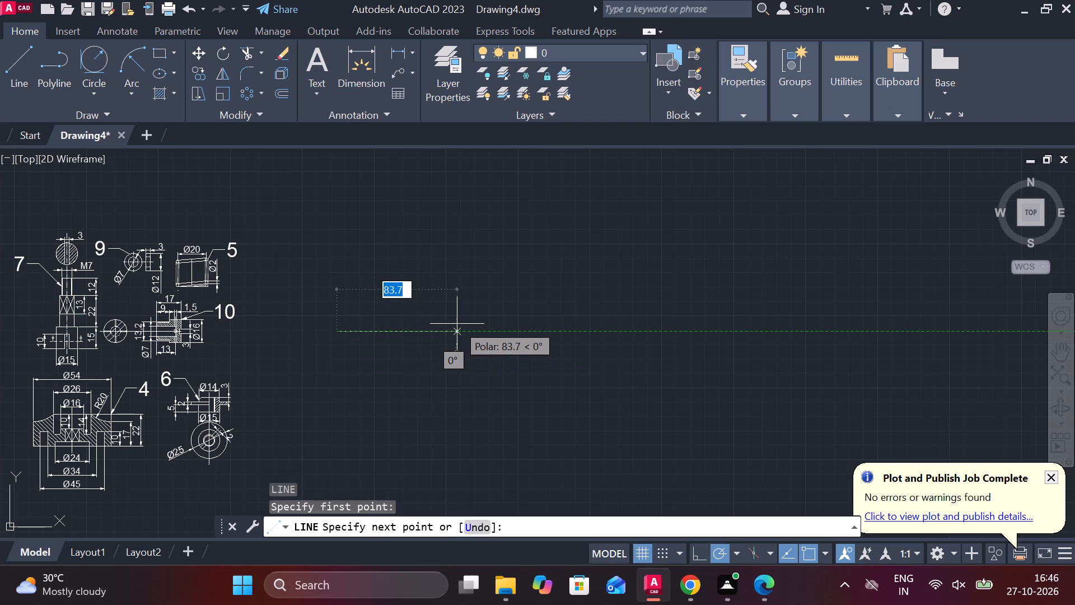
text(40)
key(Return)
scroll(368, 322, up, 2)
middle_drag(374, 299, 393, 297)
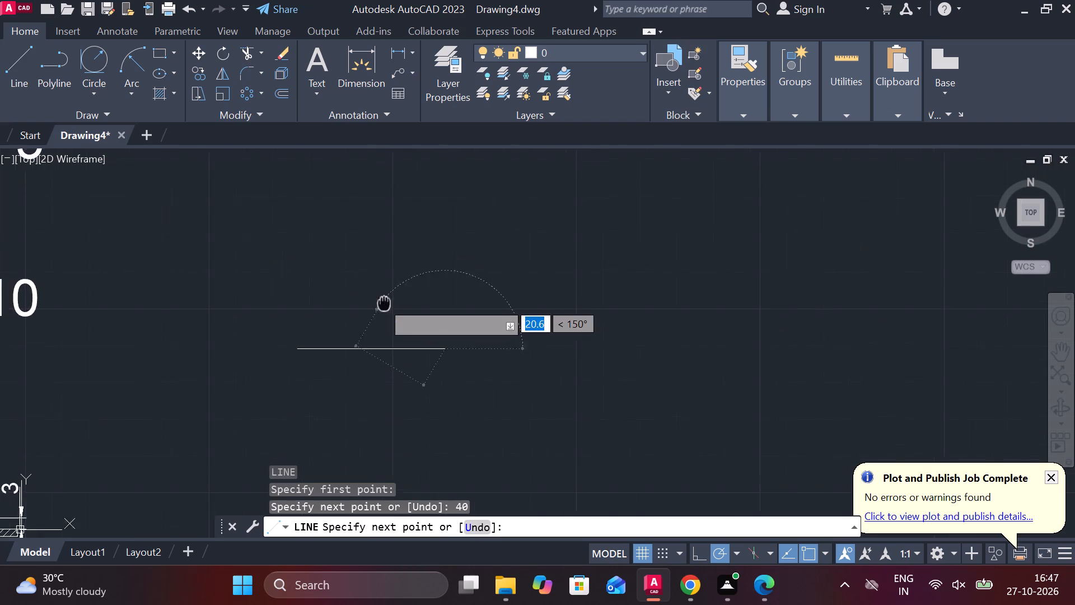
middle_drag(393, 297, 441, 239)
middle_drag(491, 216, 467, 289)
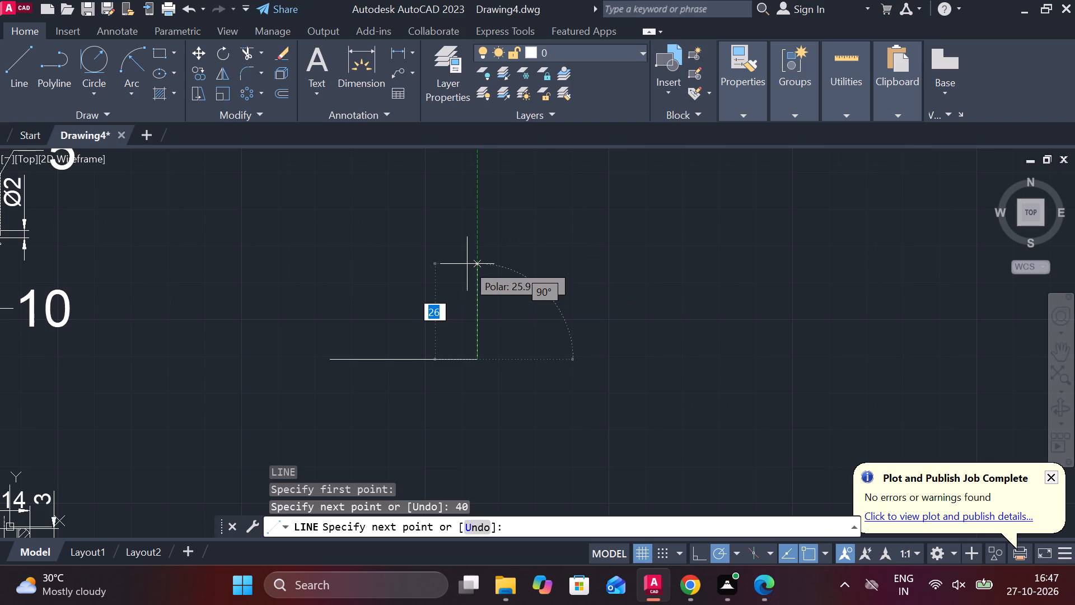
text(24)
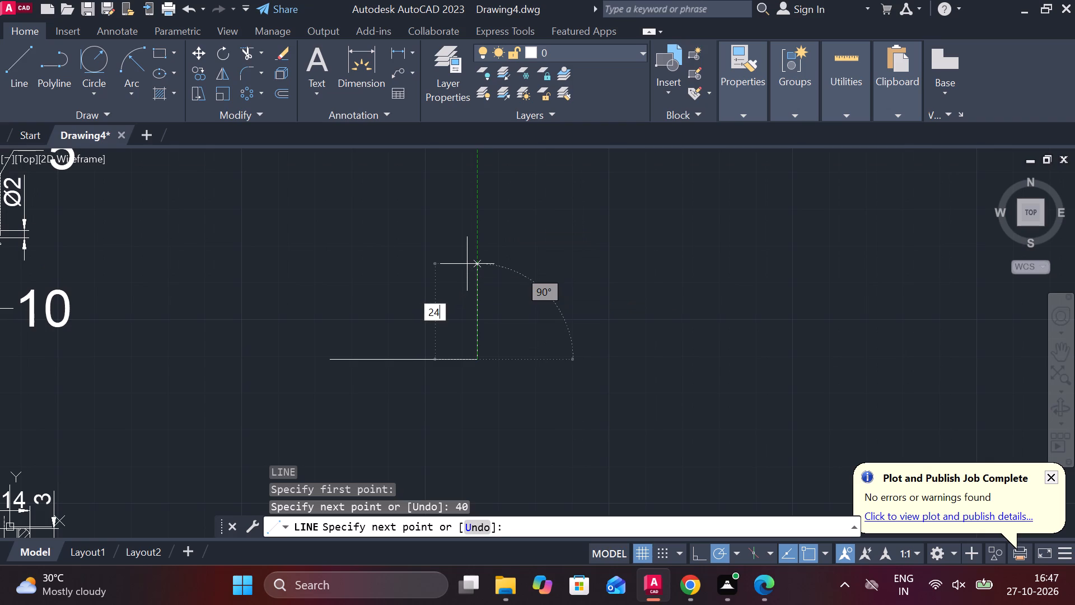
key(space)
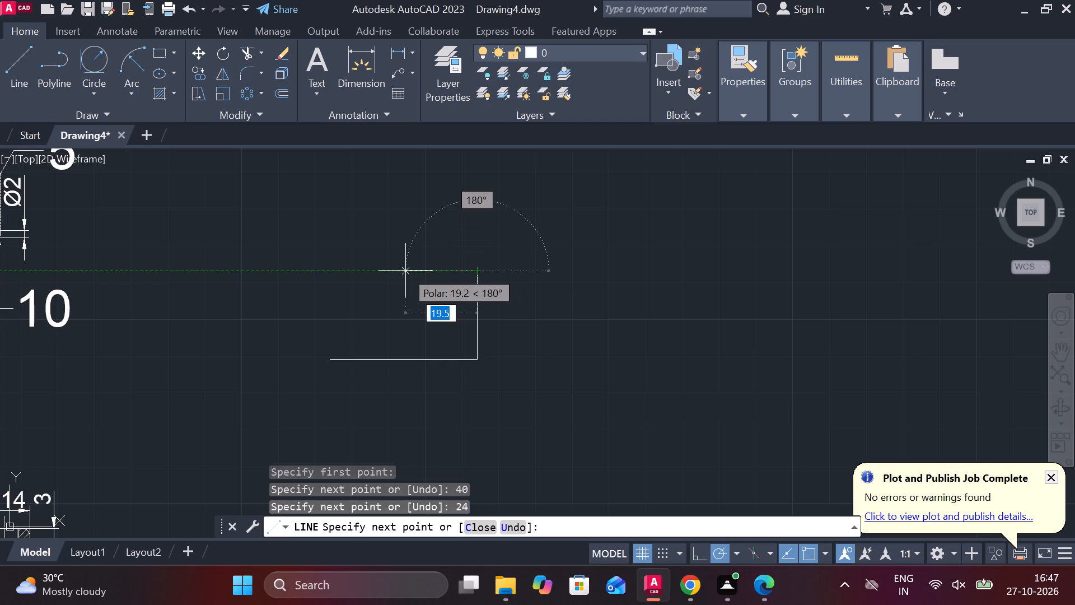
click(330, 271)
click(330, 361)
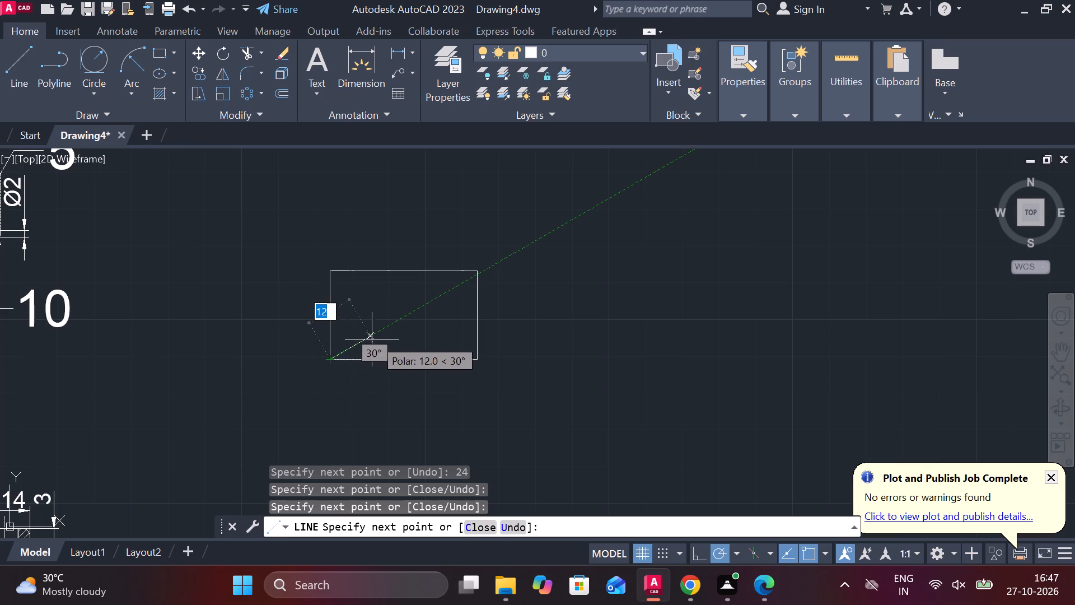
key(Escape)
middle_drag(399, 331, 418, 333)
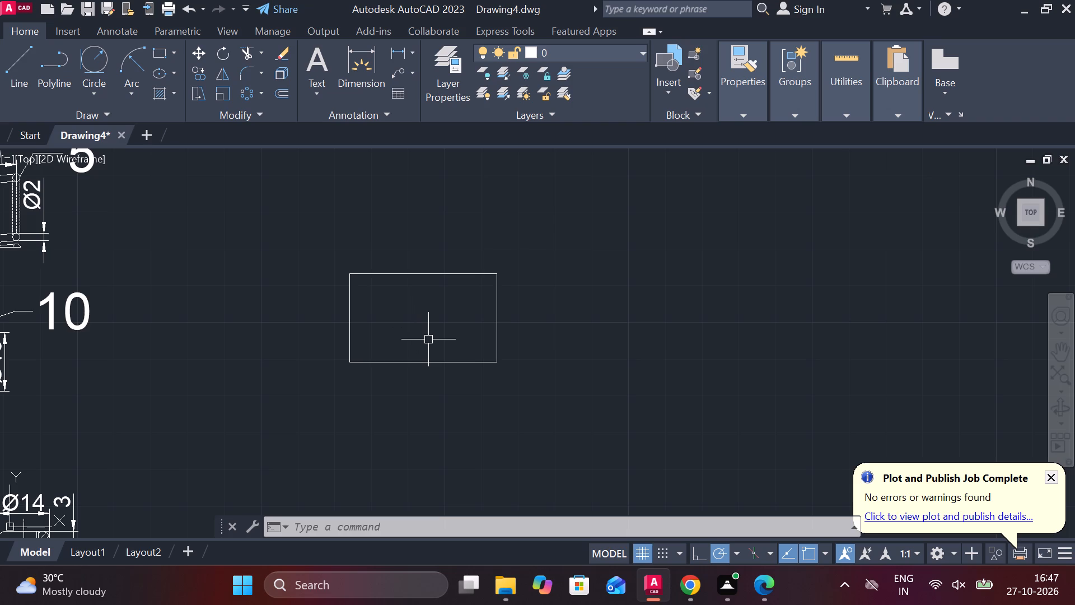
key(Escape)
key(Escape)
Draw a vertical centre line from the midpoint of the rectangle's top edge to the midpoint of its bottom edge.
key(l)
key(Return)
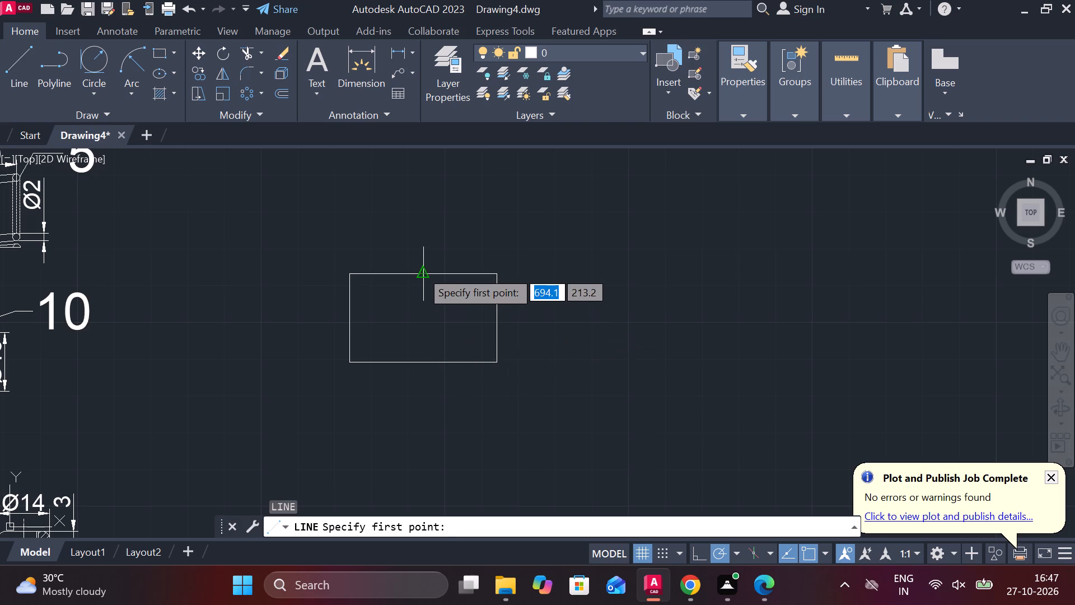
click(420, 270)
click(424, 359)
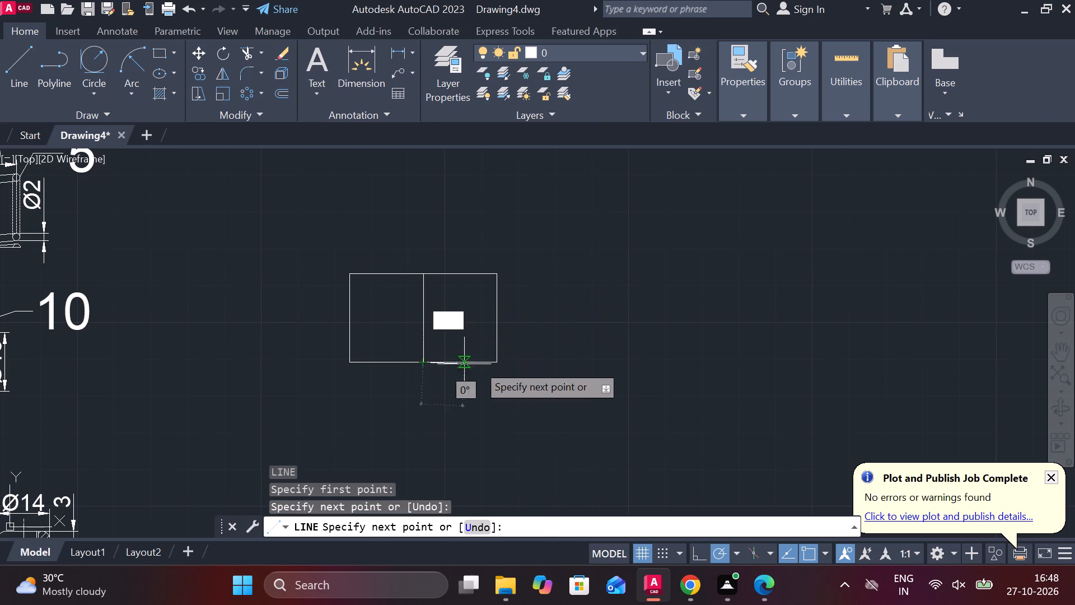
key(Escape)
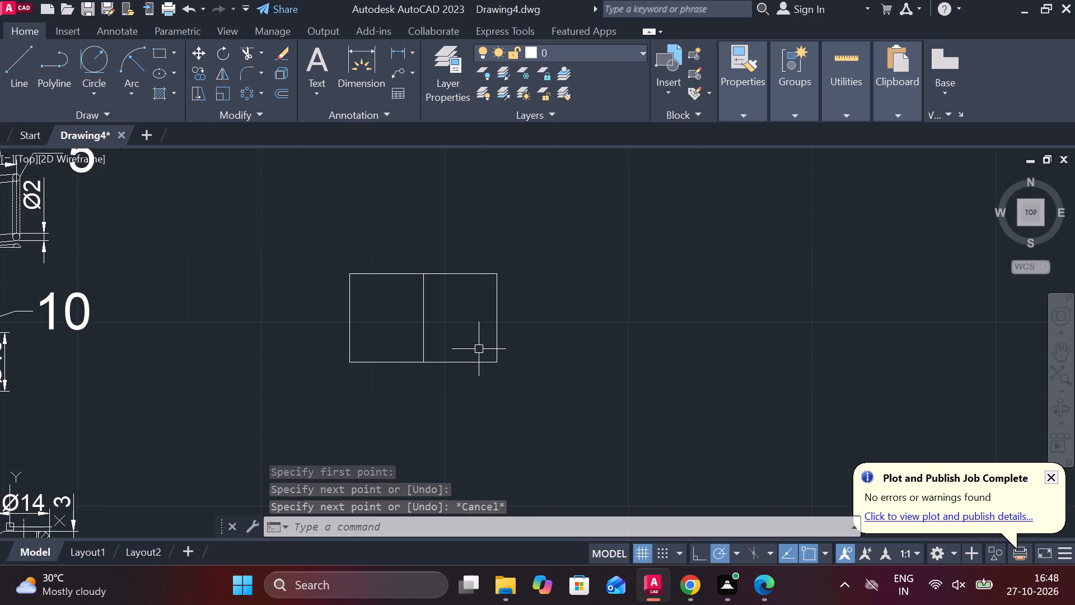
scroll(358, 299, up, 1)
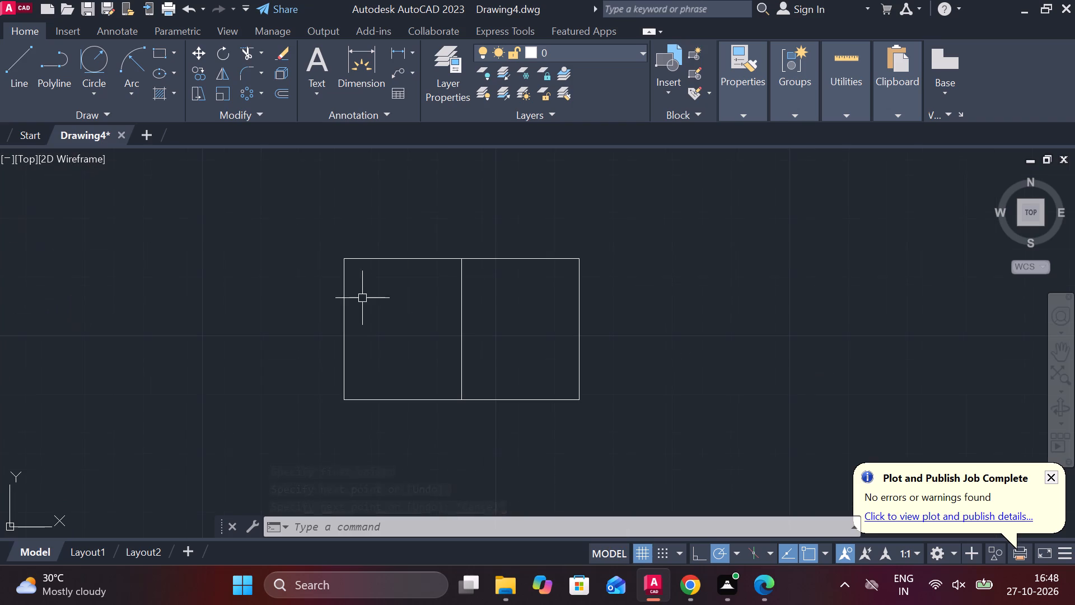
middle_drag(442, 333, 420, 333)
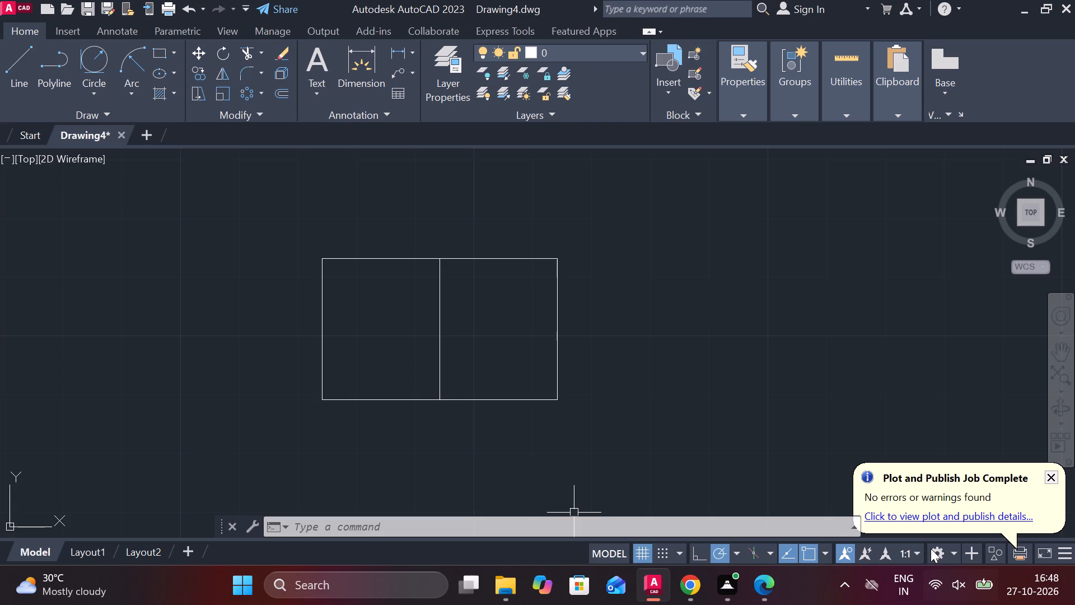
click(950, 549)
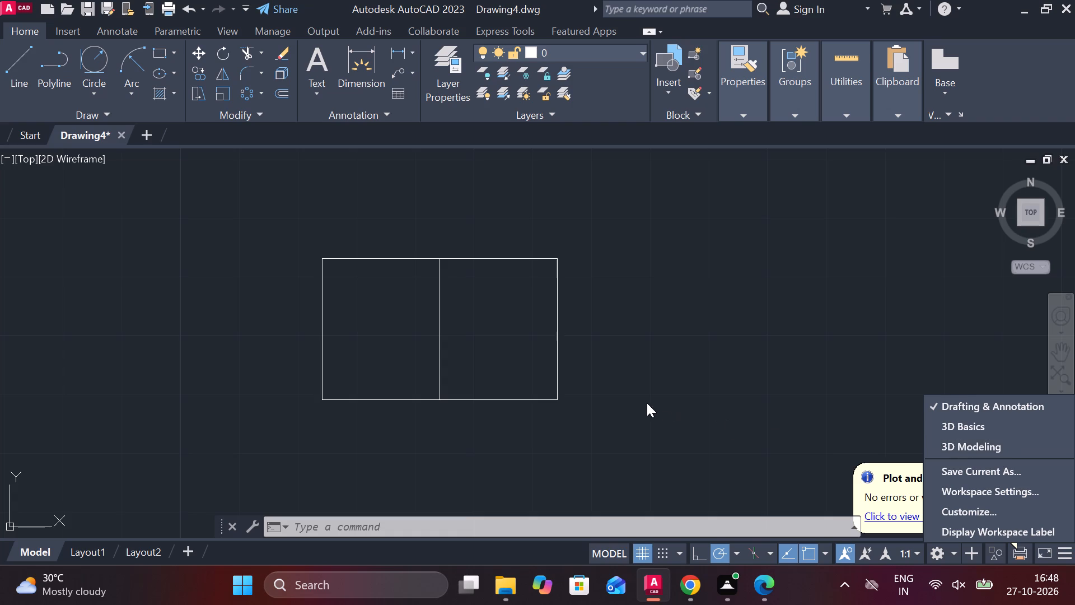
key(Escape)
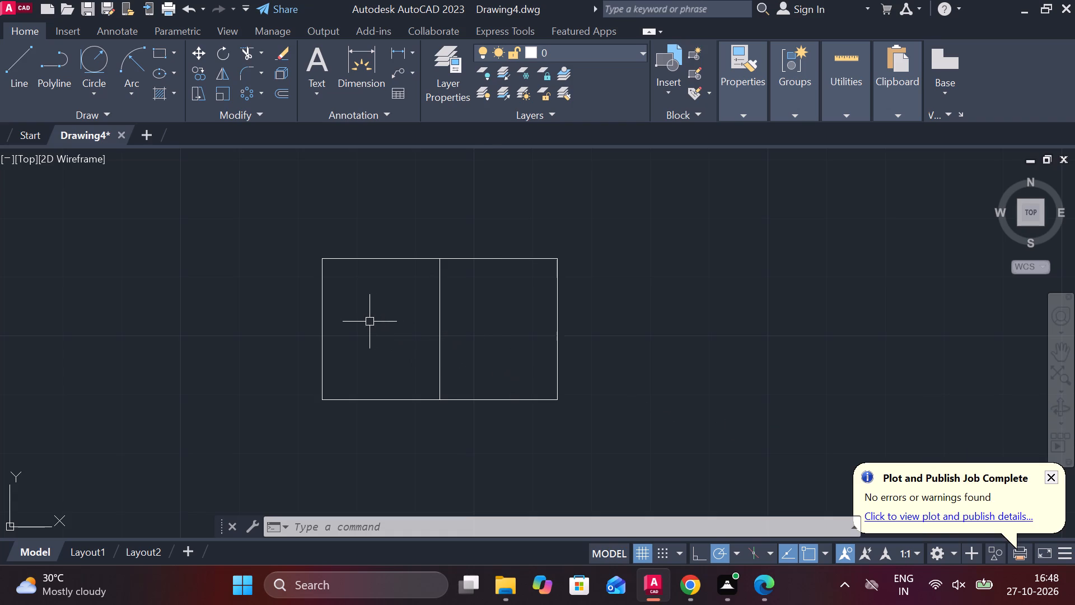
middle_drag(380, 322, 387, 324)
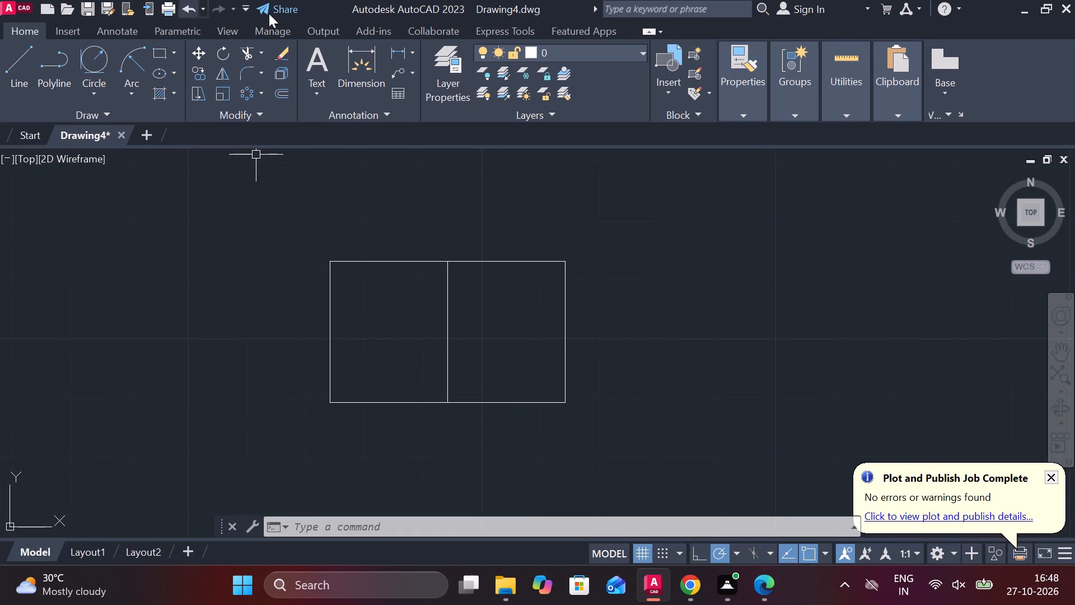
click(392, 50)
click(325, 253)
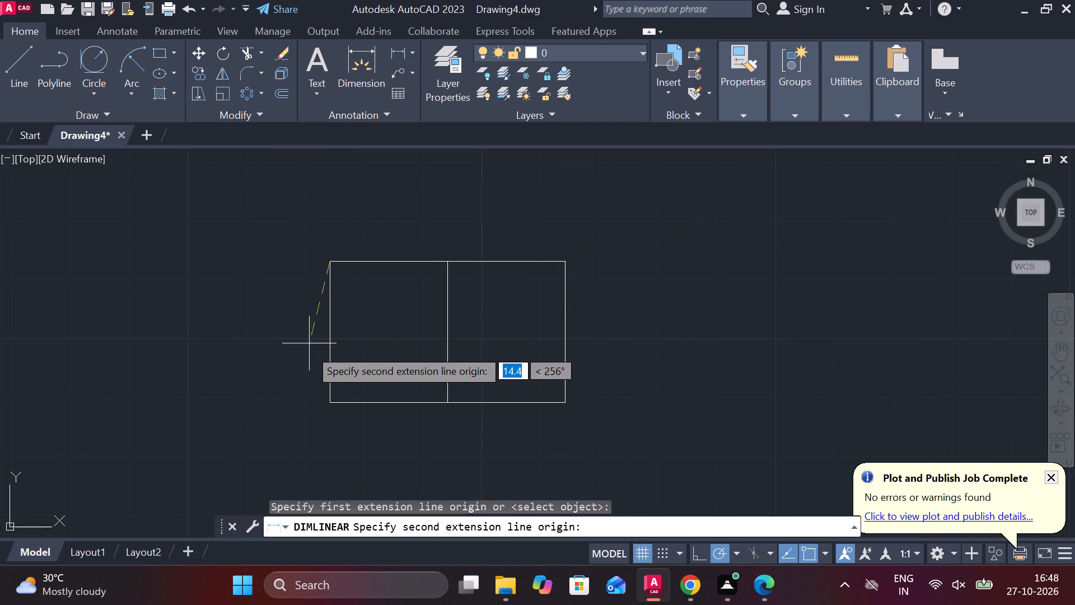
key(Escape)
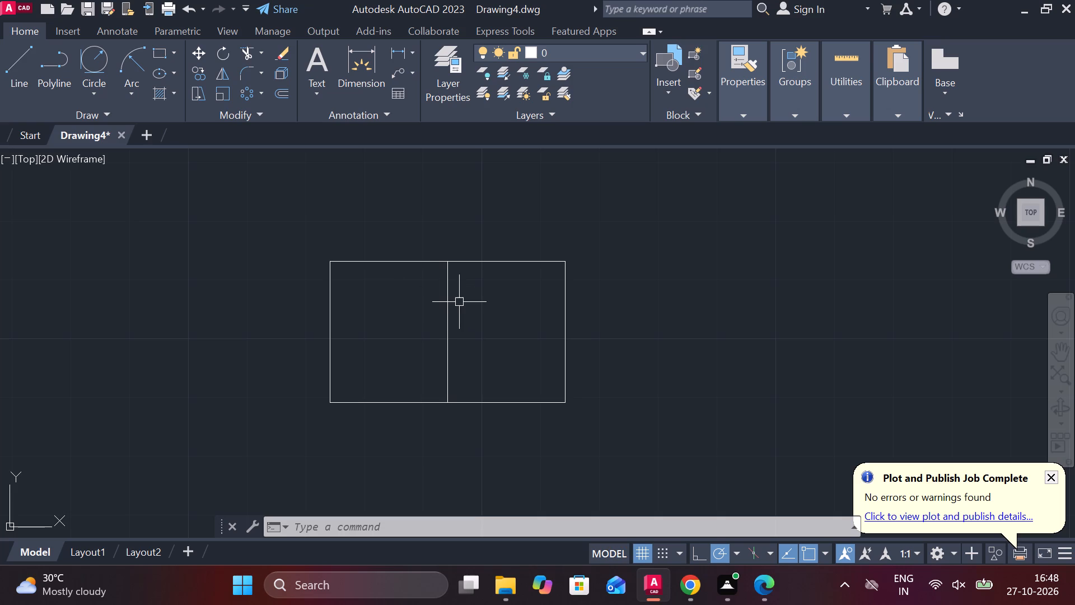
Offset the rectangle's vertical centre line by 10 to each side.
click(454, 346)
click(453, 343)
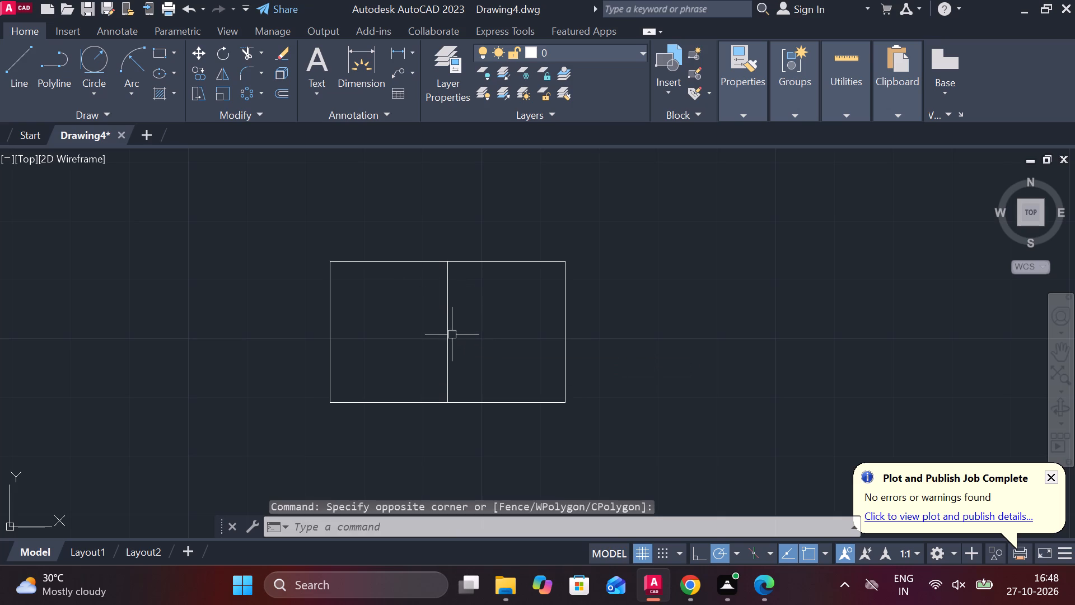
click(448, 326)
key(o)
key(Return)
key(Return)
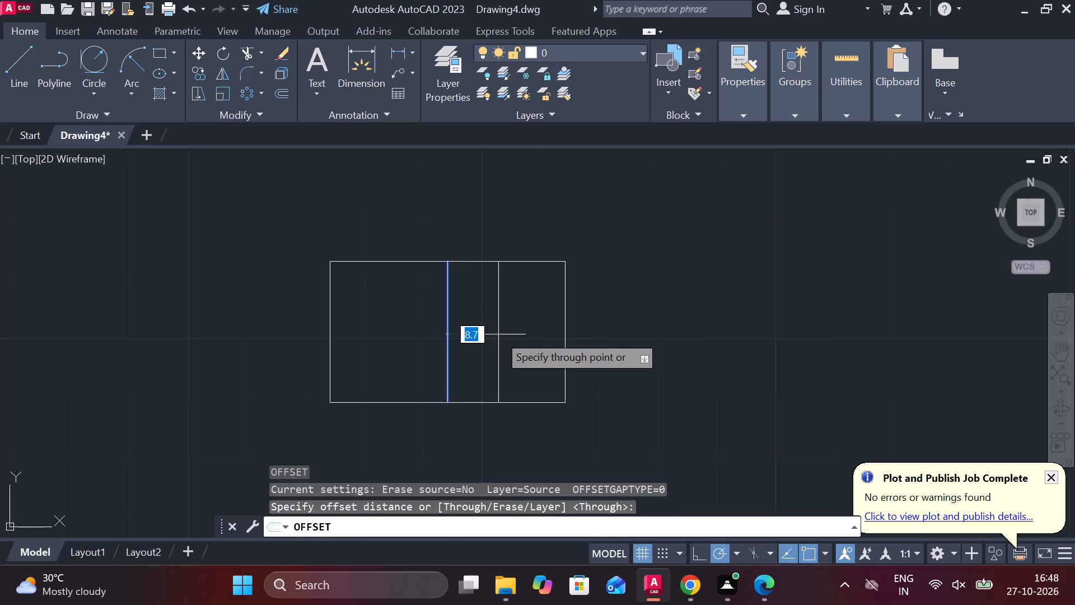
text(10)
key(Return)
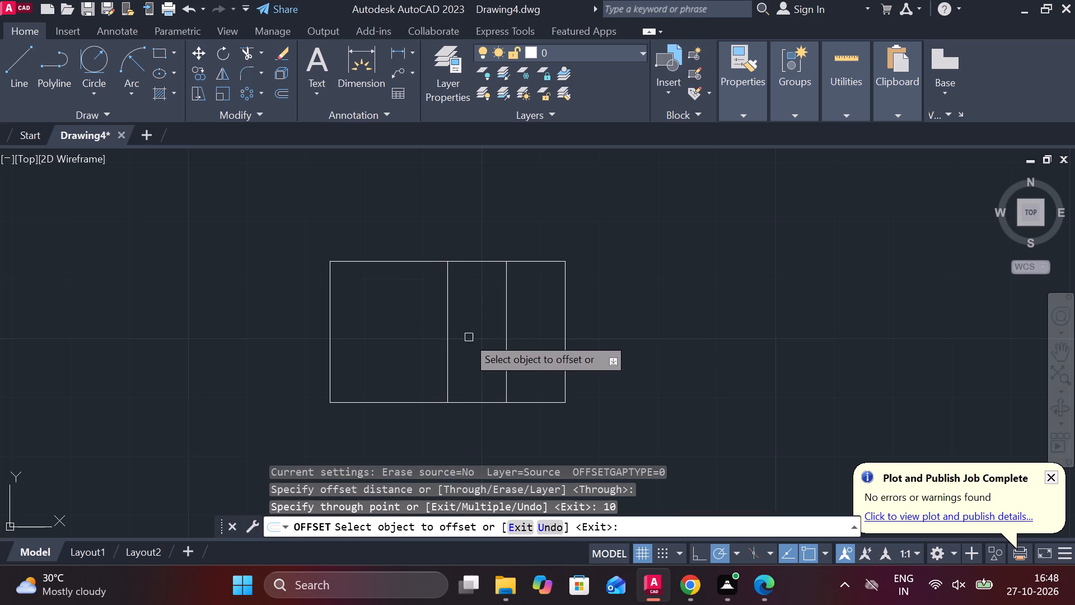
click(446, 301)
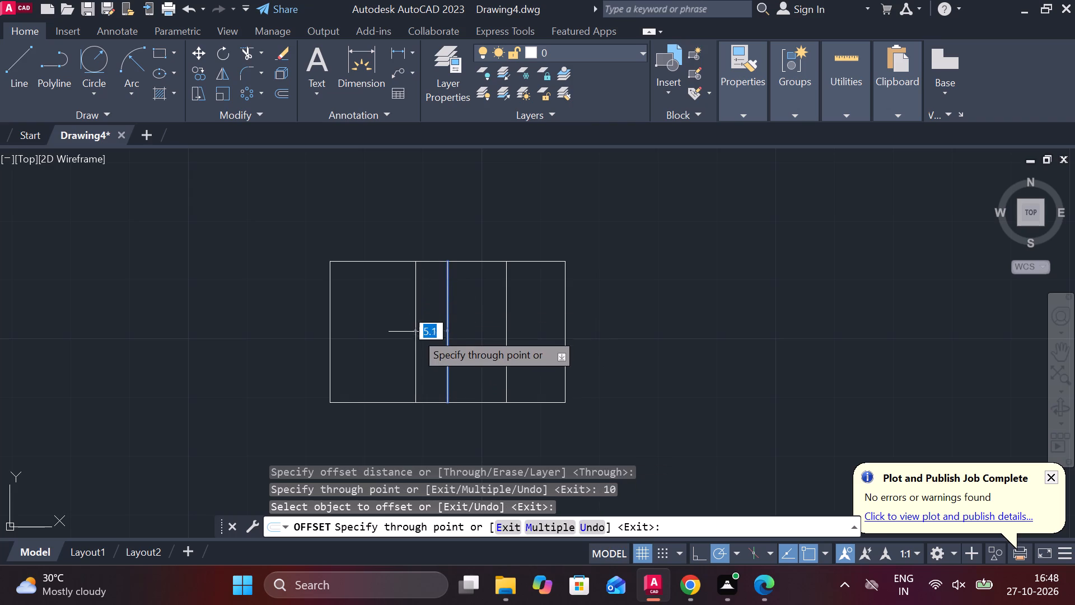
key(1)
key(0)
key(Return)
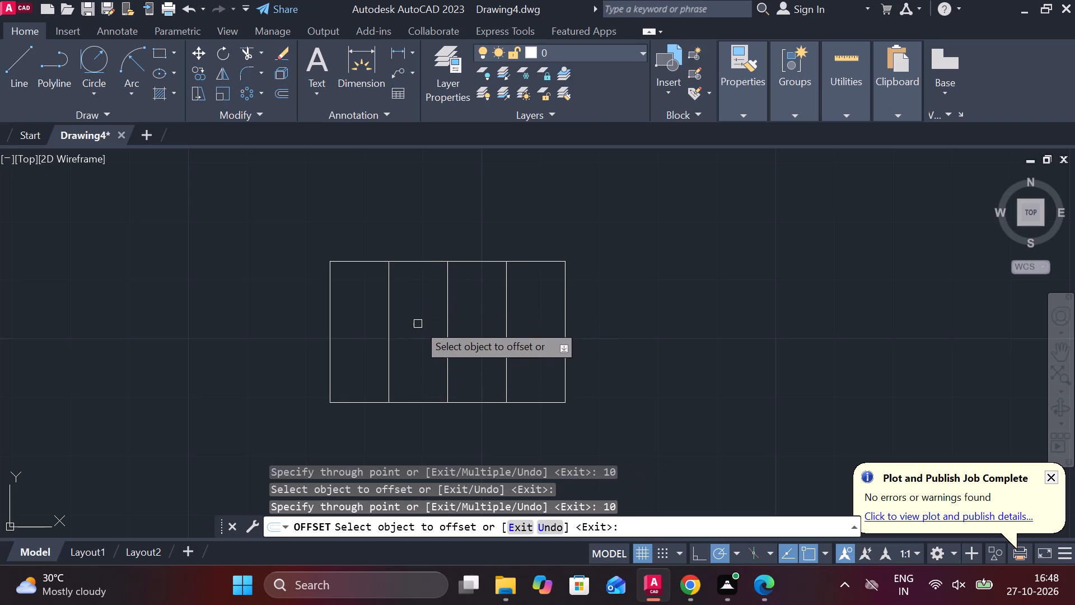
key(Escape)
Offset the rectangle's bottom edge upward by 2.
click(422, 399)
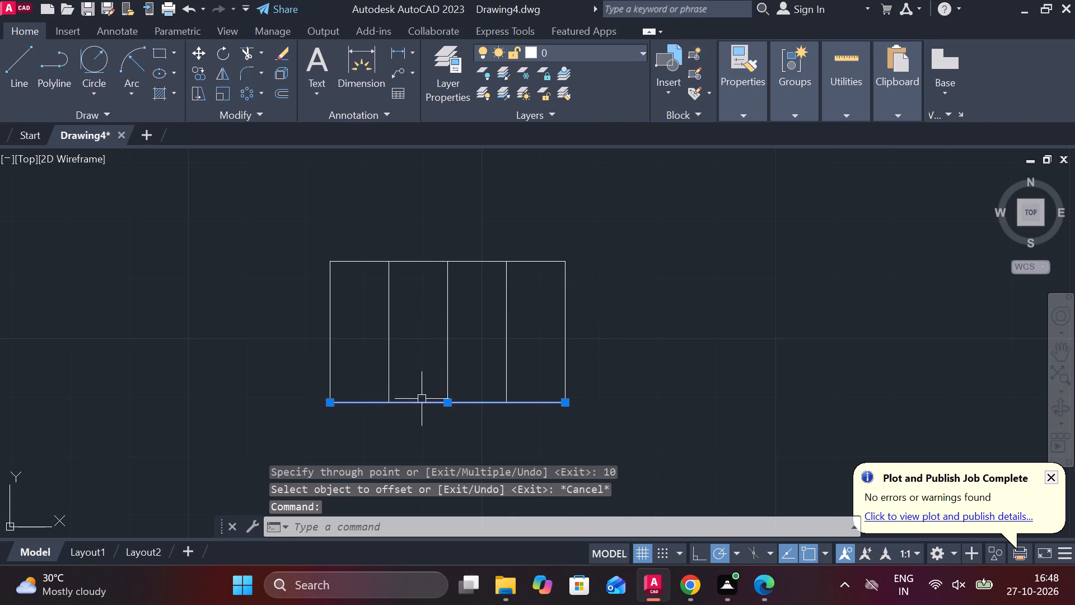
key(o)
key(Return)
key(Return)
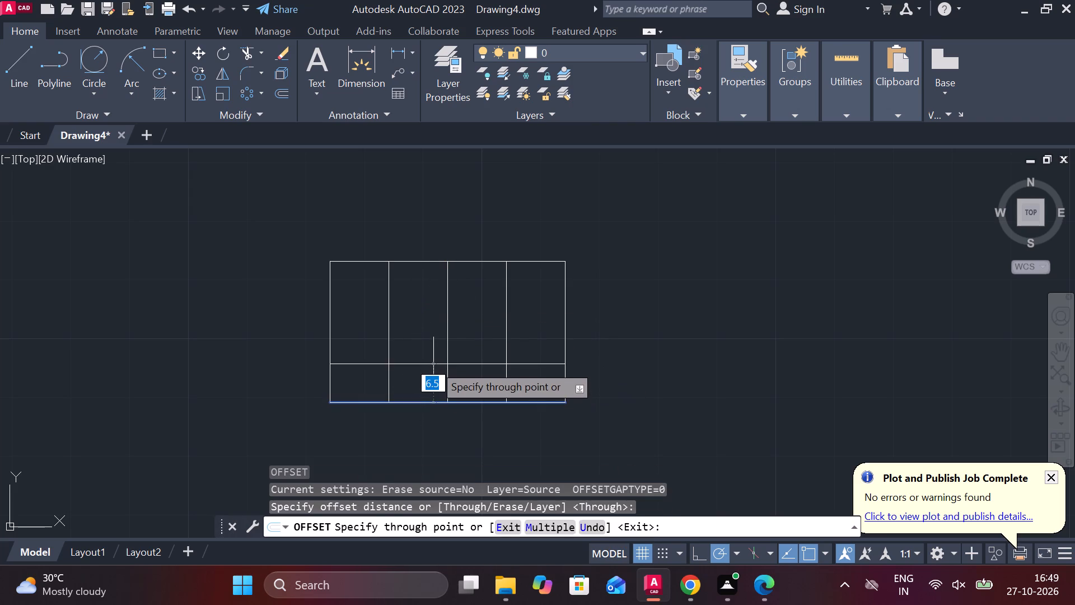
scroll(417, 378, up, 2)
scroll(419, 384, down, 1)
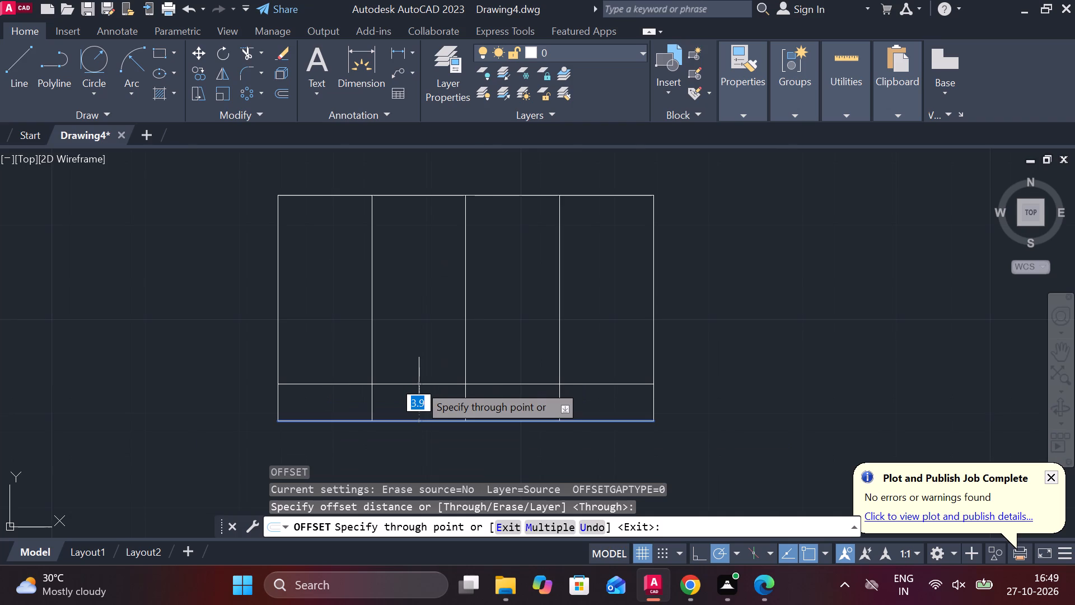
text(2)
key(space)
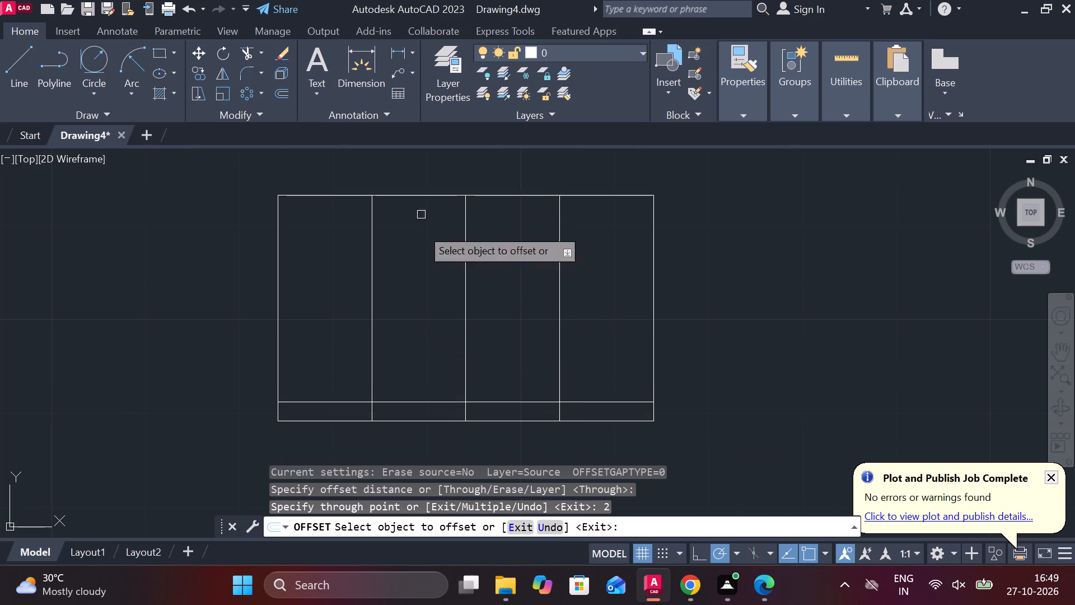
key(Escape)
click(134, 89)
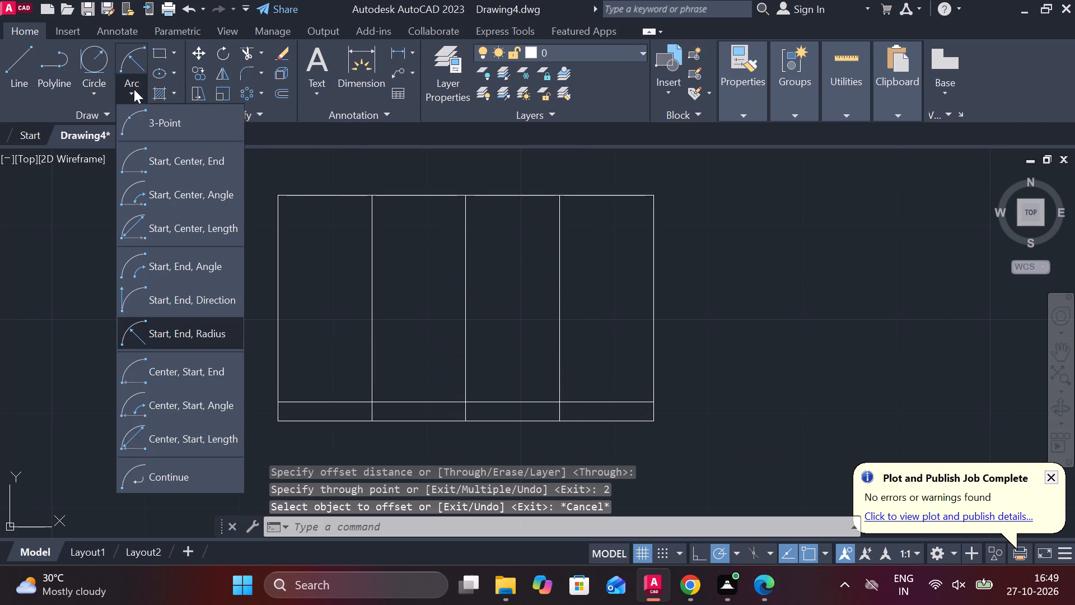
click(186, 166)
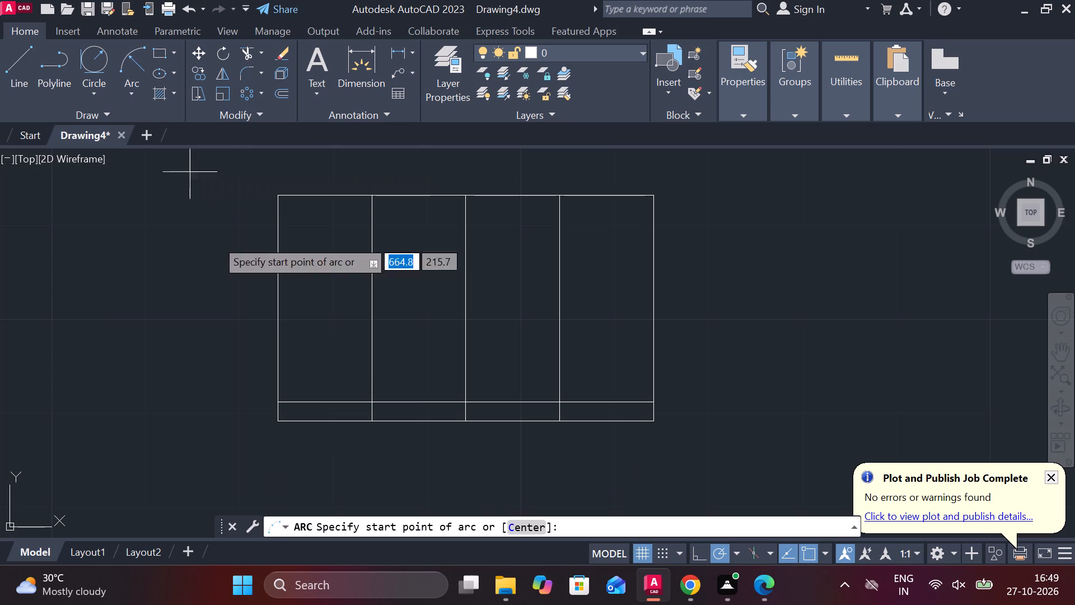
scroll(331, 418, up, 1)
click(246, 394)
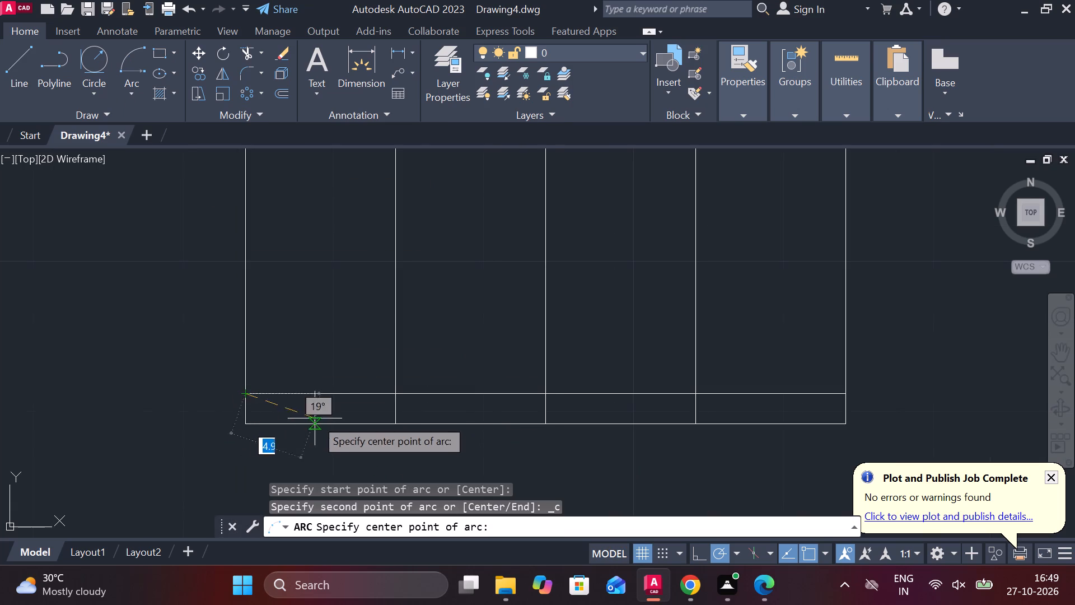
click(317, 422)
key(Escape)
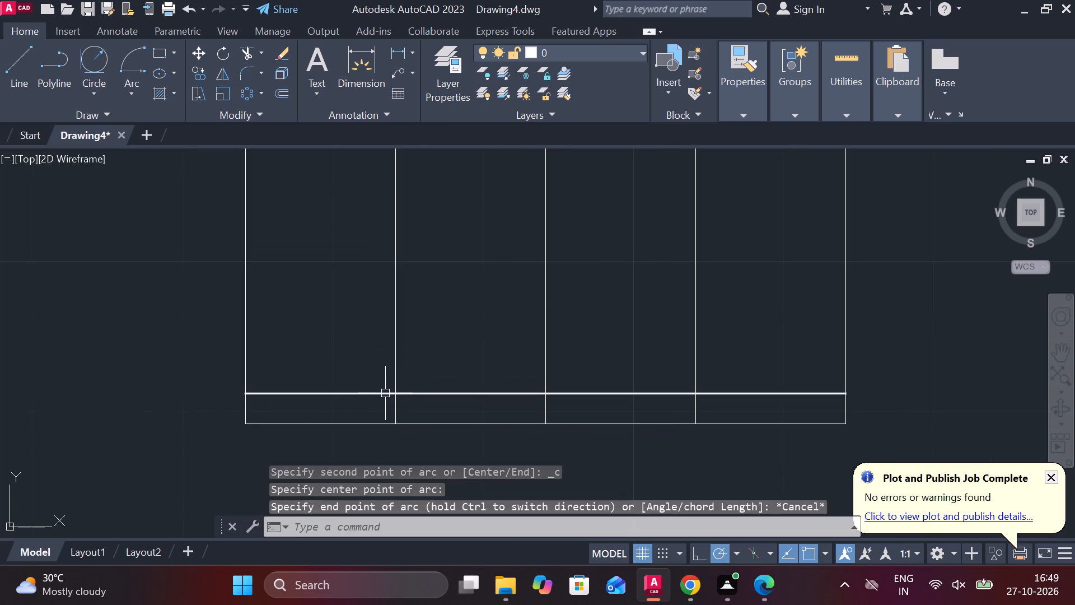
Draw a three-point arc across the leftmost bay, from the offset line's ends down to touch the rectangle's bottom edge.
key(space)
click(393, 390)
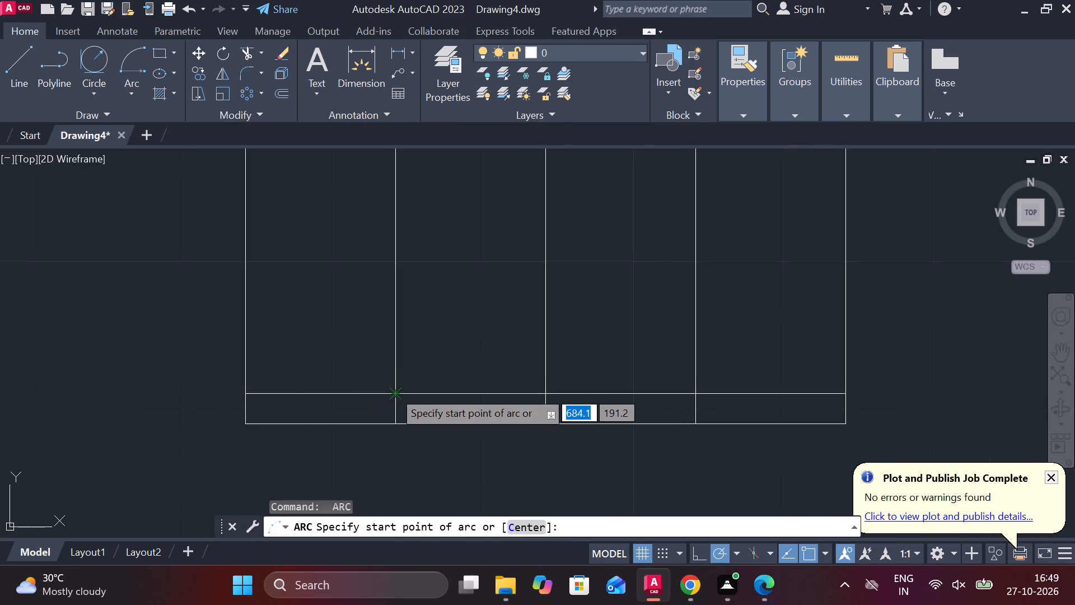
click(324, 423)
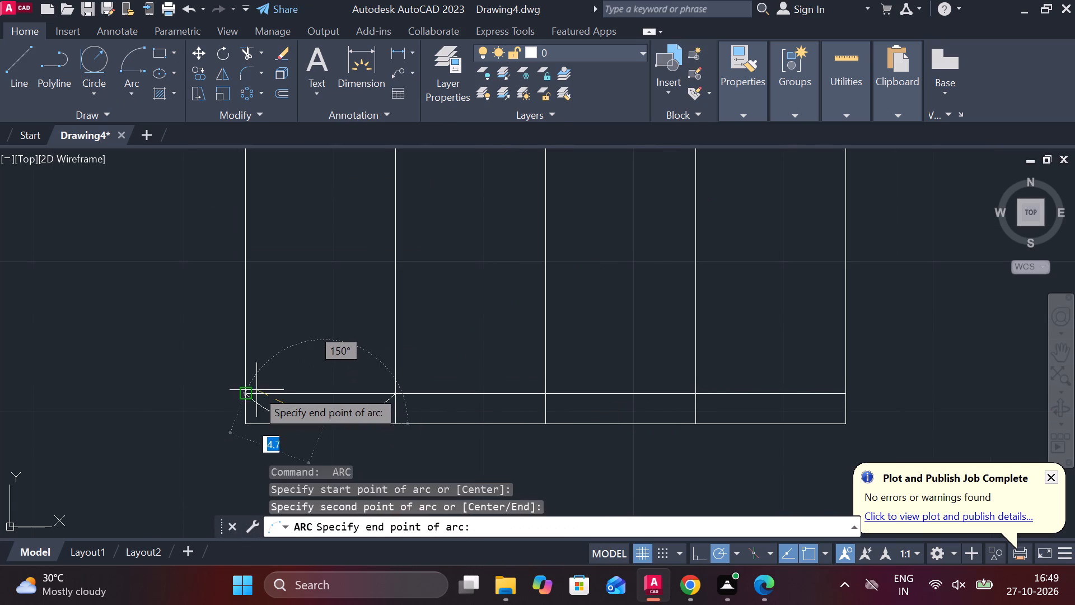
click(240, 391)
Draw a three-point arc spanning the two middle bays, from the offset line down to the centre line's bottom end and back up.
middle_drag(358, 365, 288, 354)
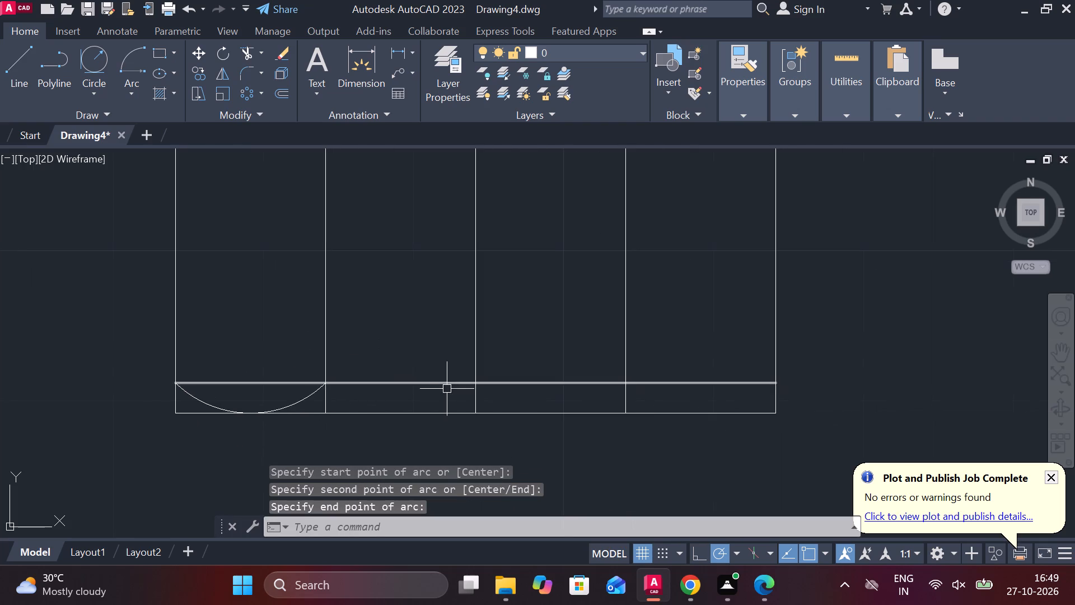
key(space)
click(331, 385)
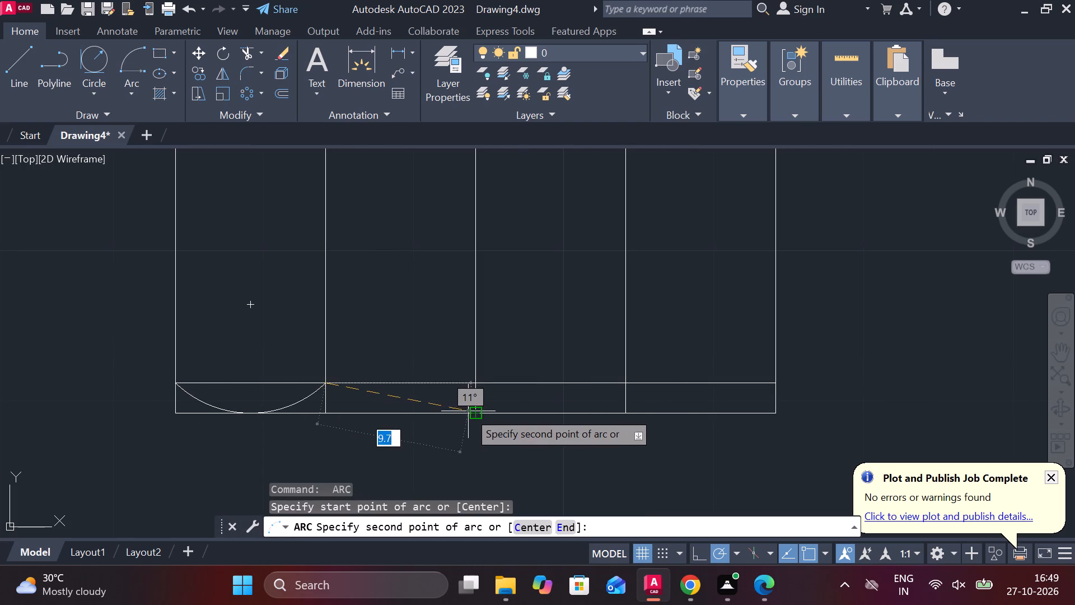
click(468, 411)
click(623, 385)
Draw a three-point arc across the rightmost bay, from the offset line down to touch the bottom edge and back up.
middle_drag(593, 409, 170, 364)
middle_drag(310, 341, 489, 440)
middle_drag(465, 434, 414, 303)
key(space)
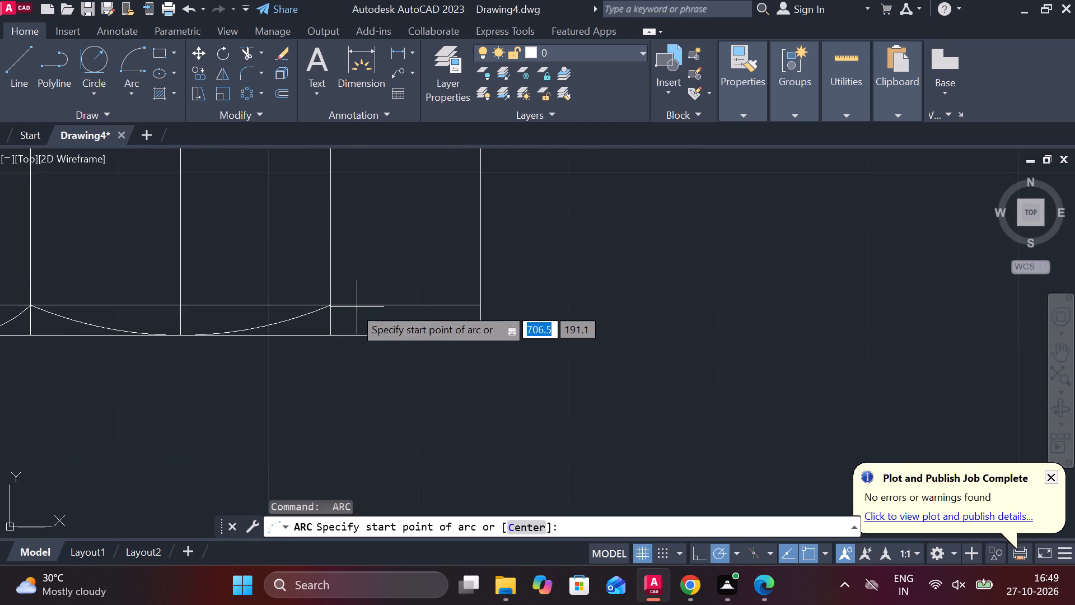
click(330, 306)
click(399, 338)
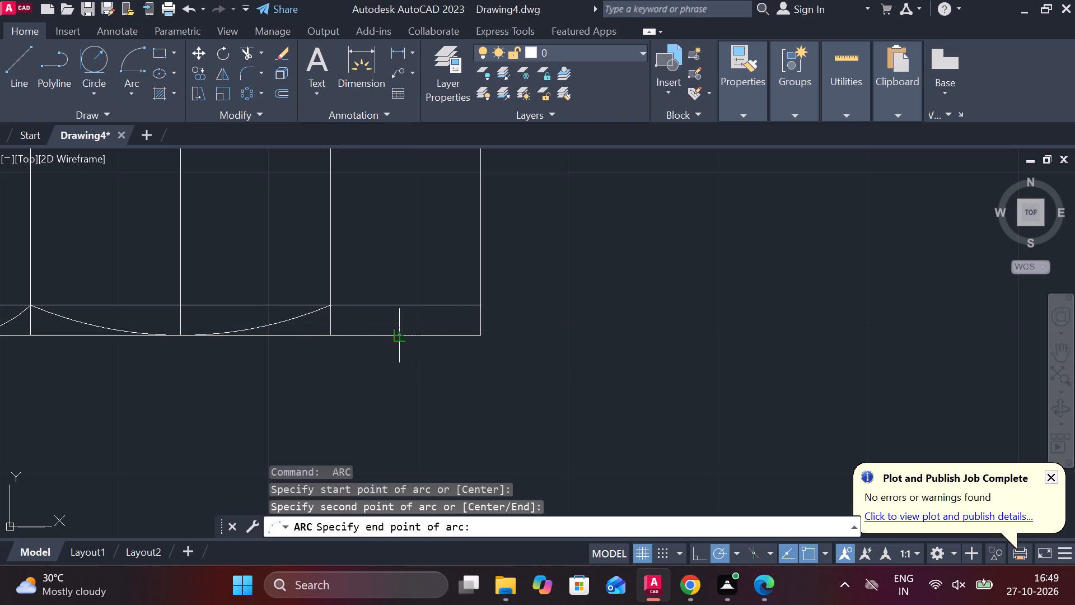
click(486, 305)
Mirror the three bottom arcs to the top edge about the line through the side edges' midpoints, keeping the originals.
scroll(550, 313, down, 2)
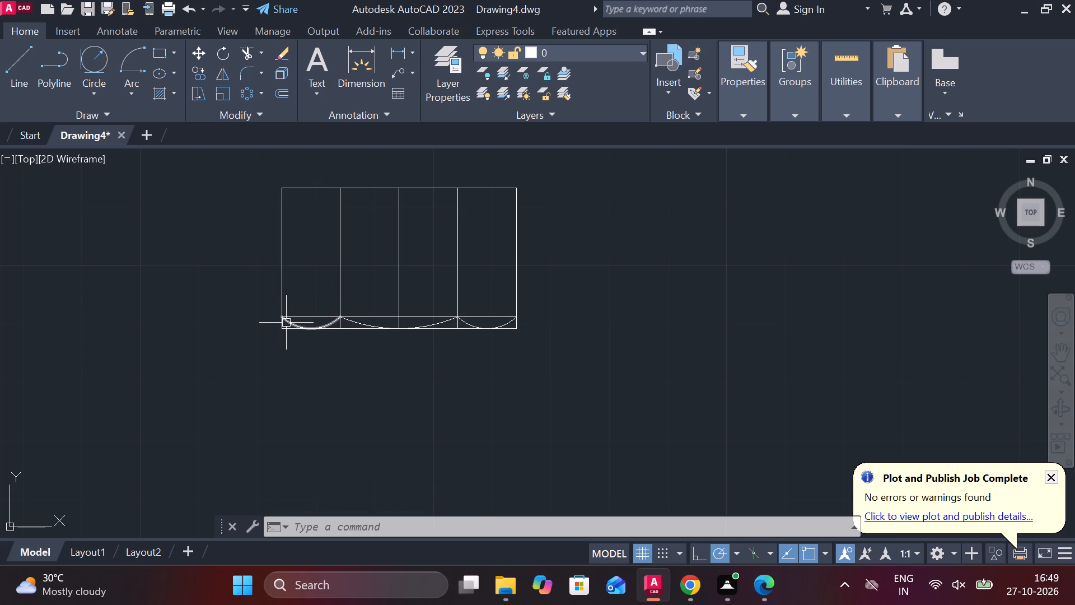
click(287, 323)
click(385, 325)
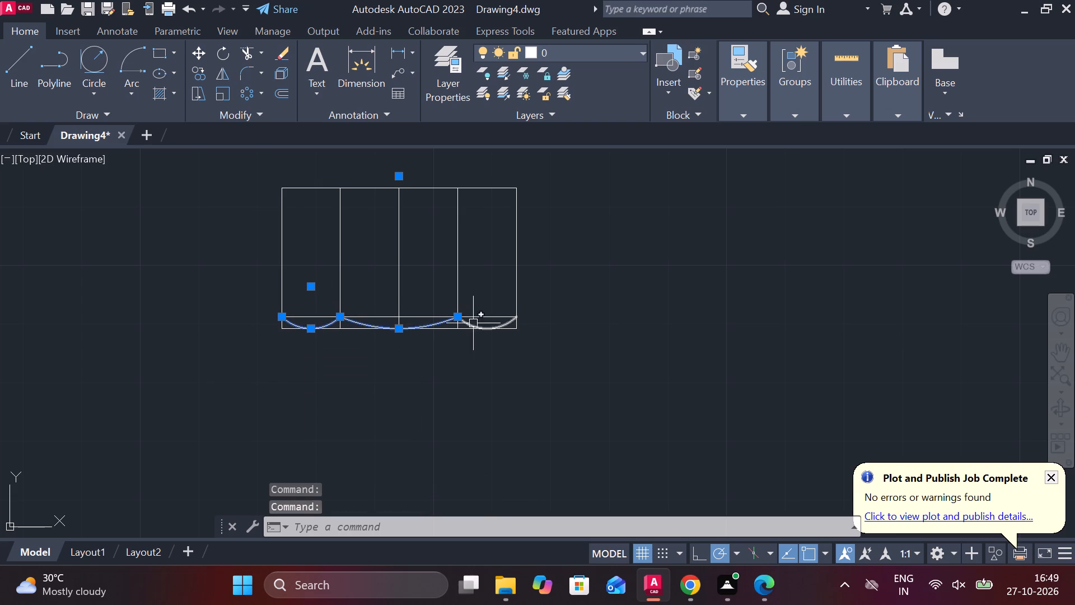
click(471, 323)
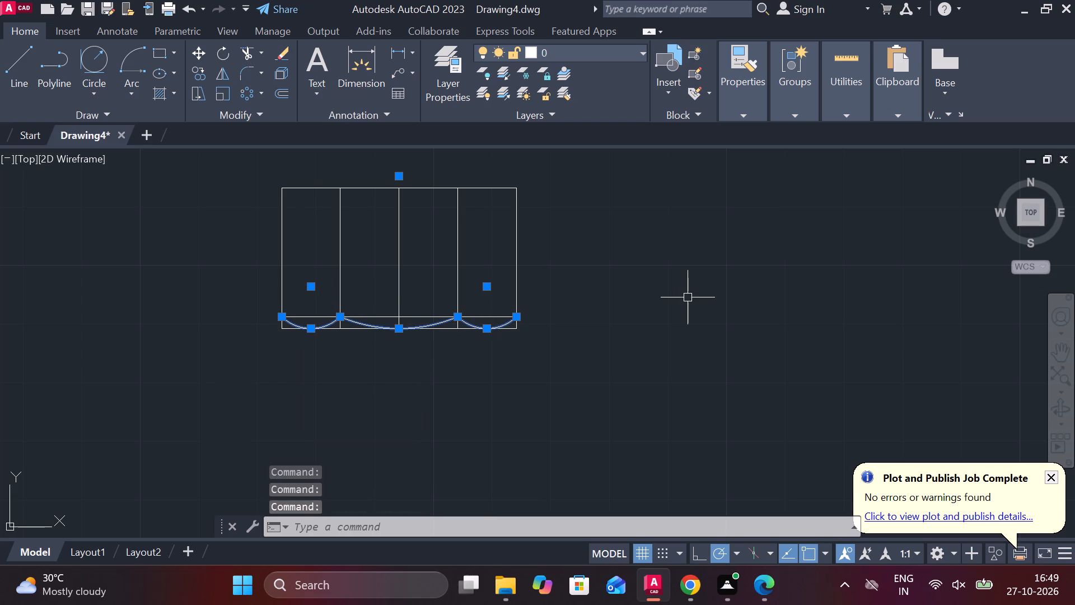
text(MI)
key(Return)
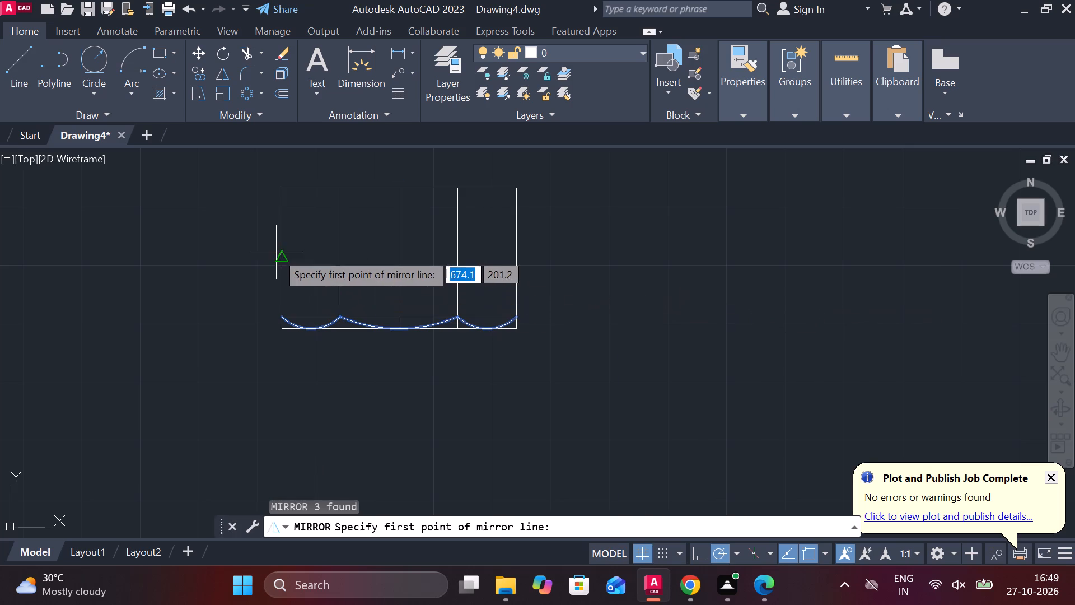
click(283, 254)
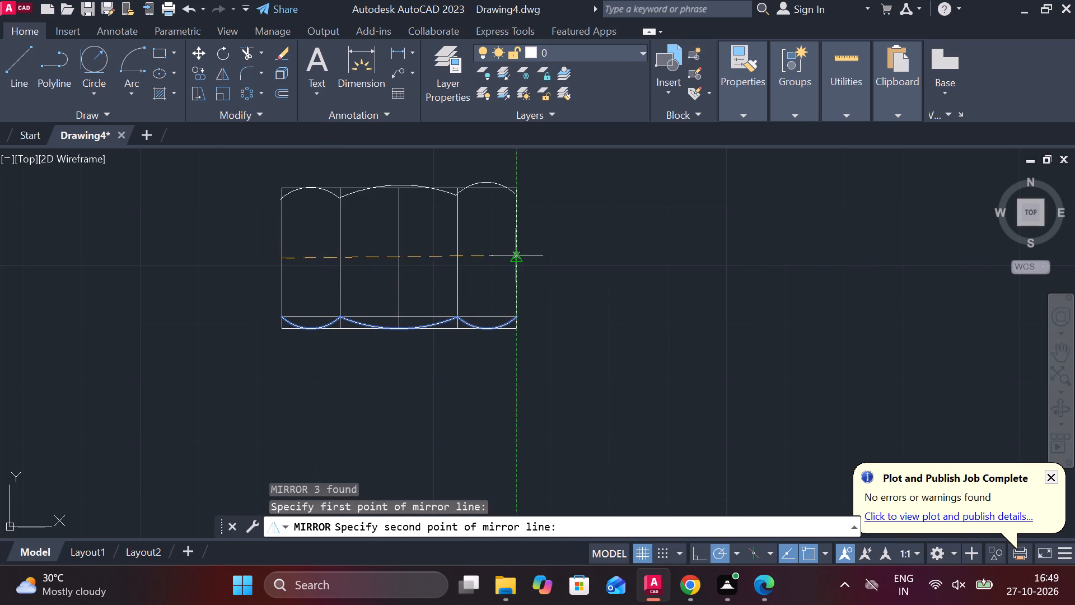
click(518, 257)
drag(567, 324, 518, 257)
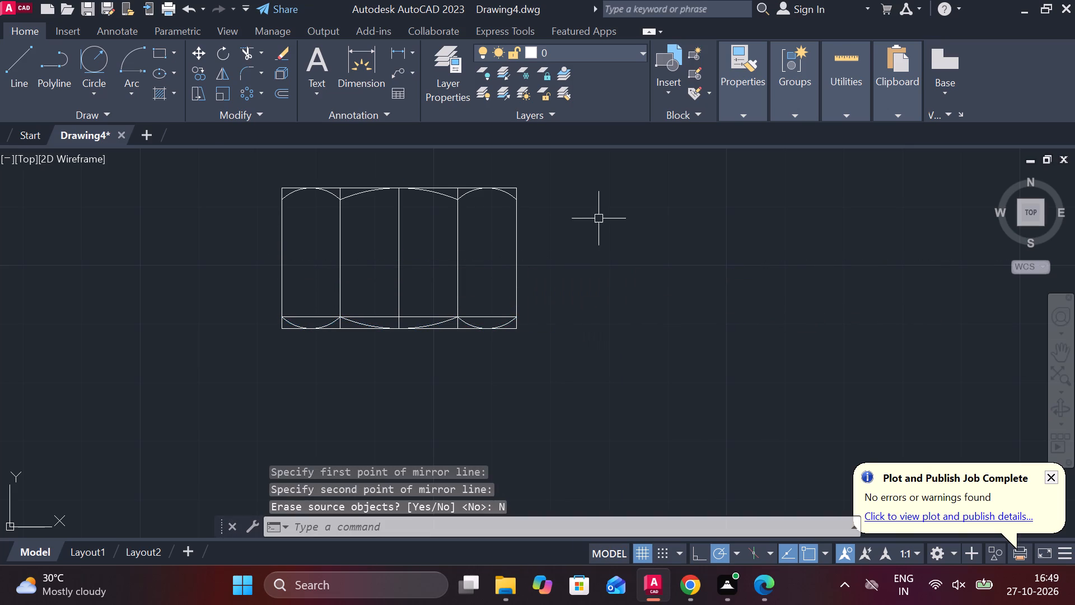
Draw a 22 wide, 3 high raised outline centred on the rectangle's top edge, with lines starting from the centre line's top end.
middle_drag(387, 236, 418, 255)
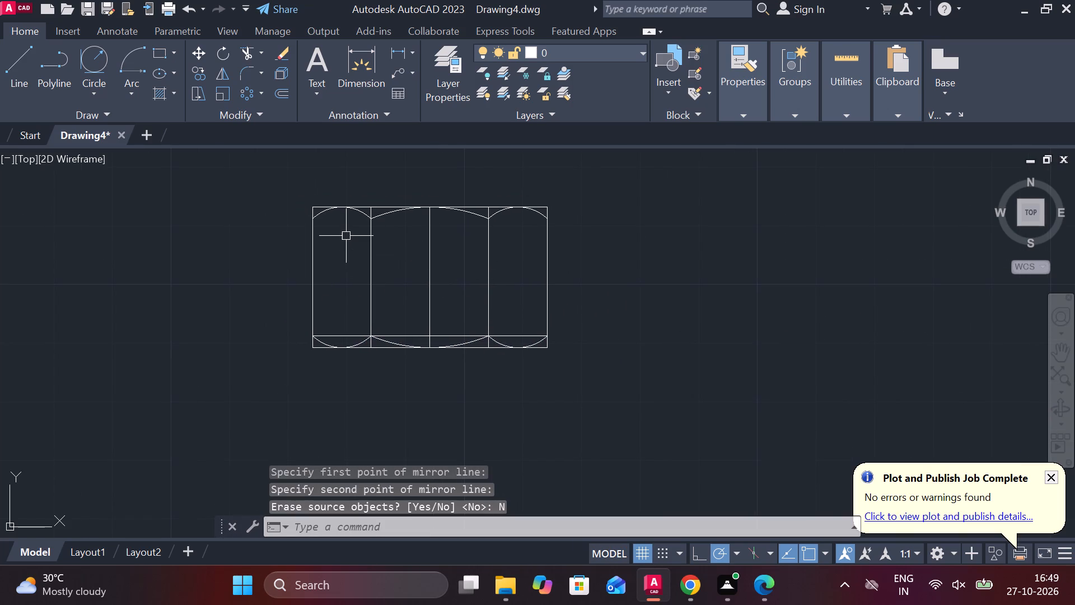
middle_drag(362, 271, 365, 297)
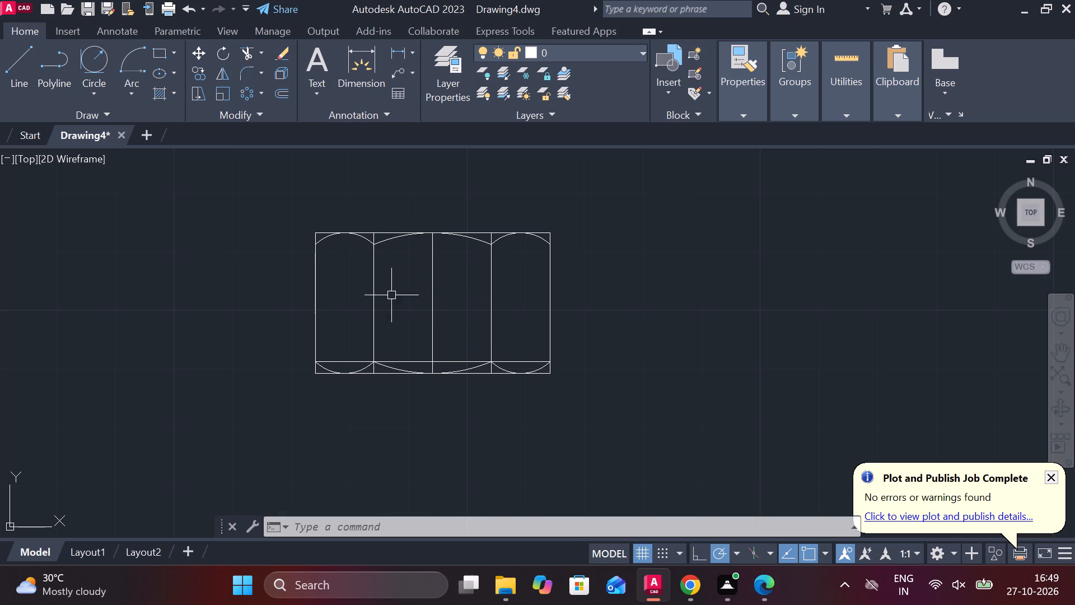
middle_drag(389, 285, 345, 346)
key(l)
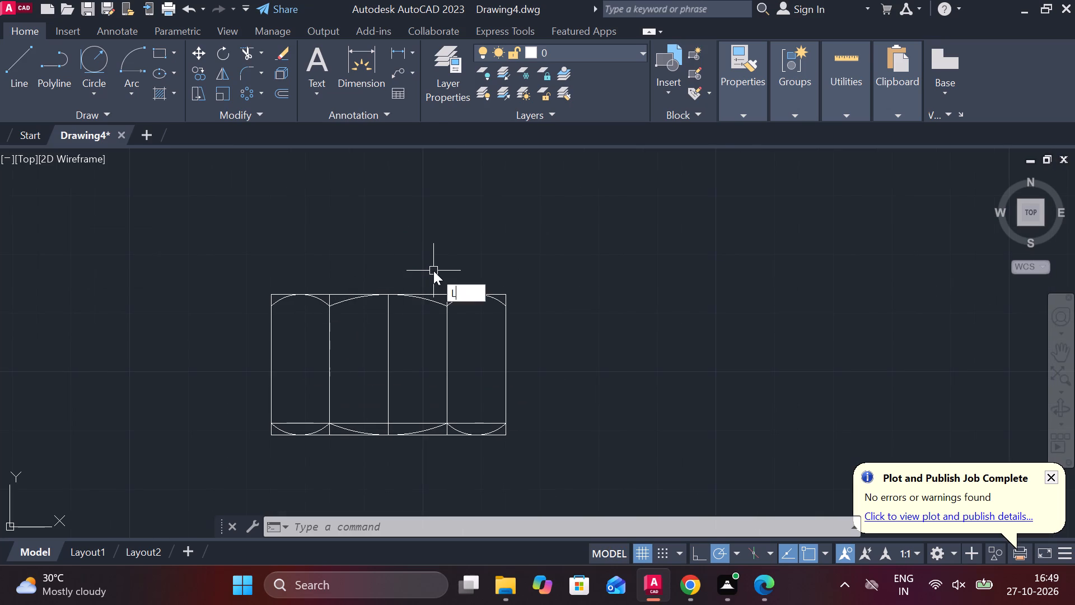
key(Return)
click(387, 293)
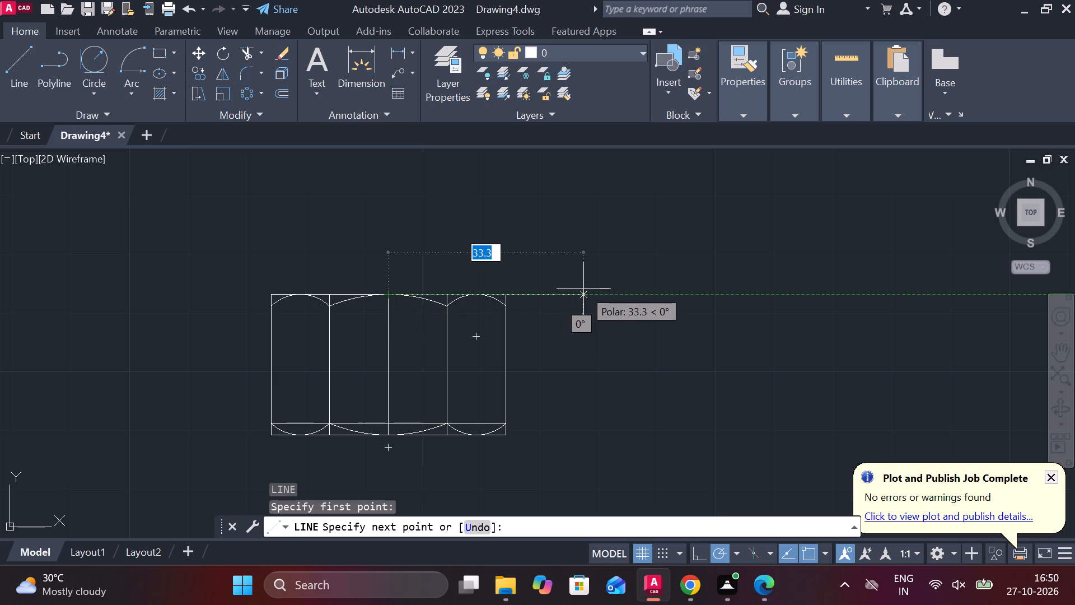
text(10)
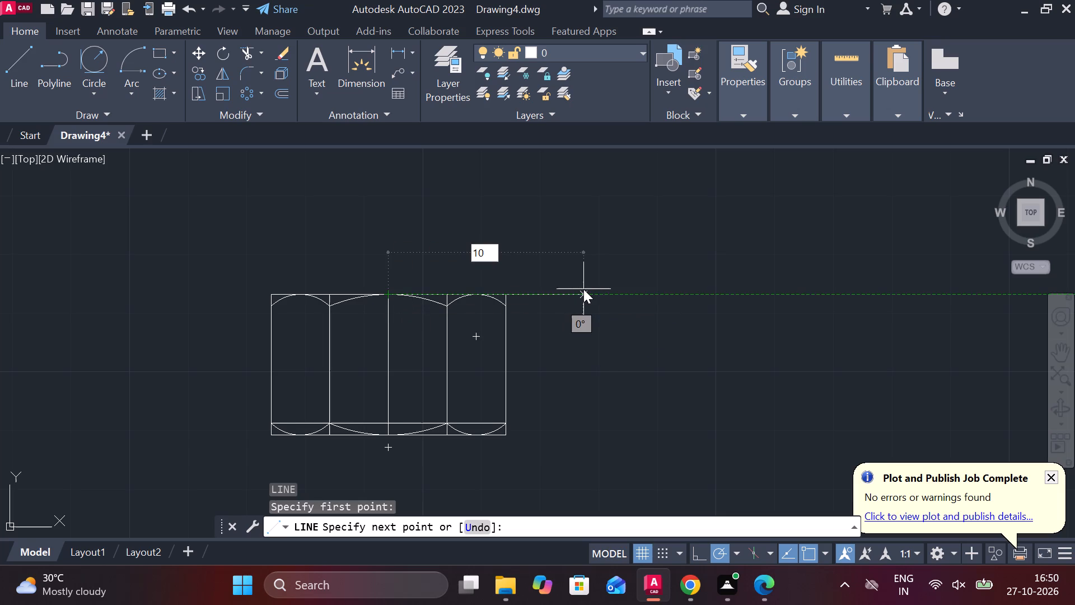
key(BackSpace)
key(1)
key(Return)
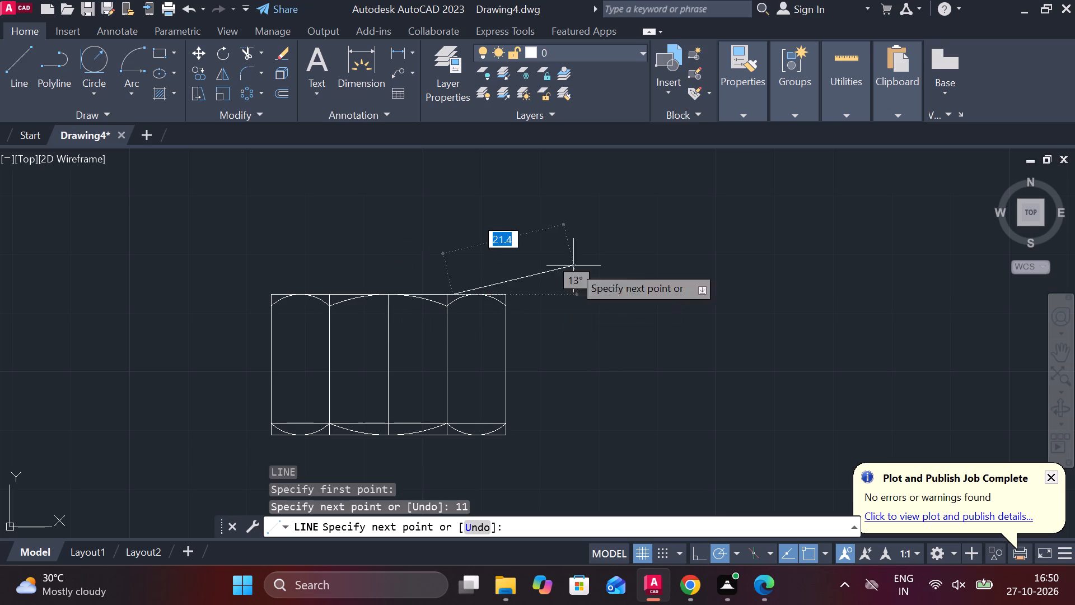
key(3)
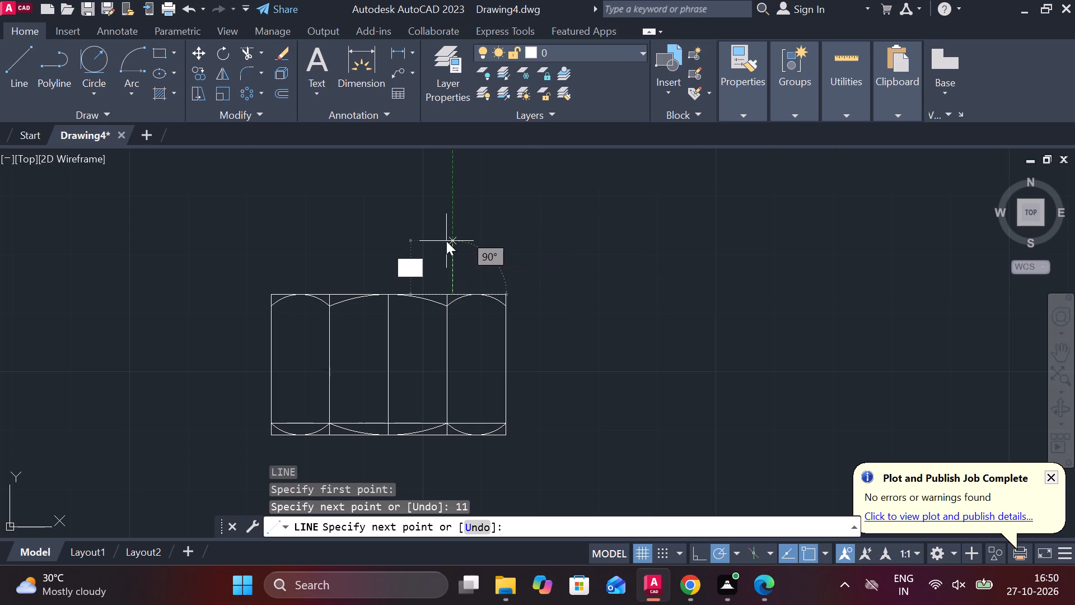
key(space)
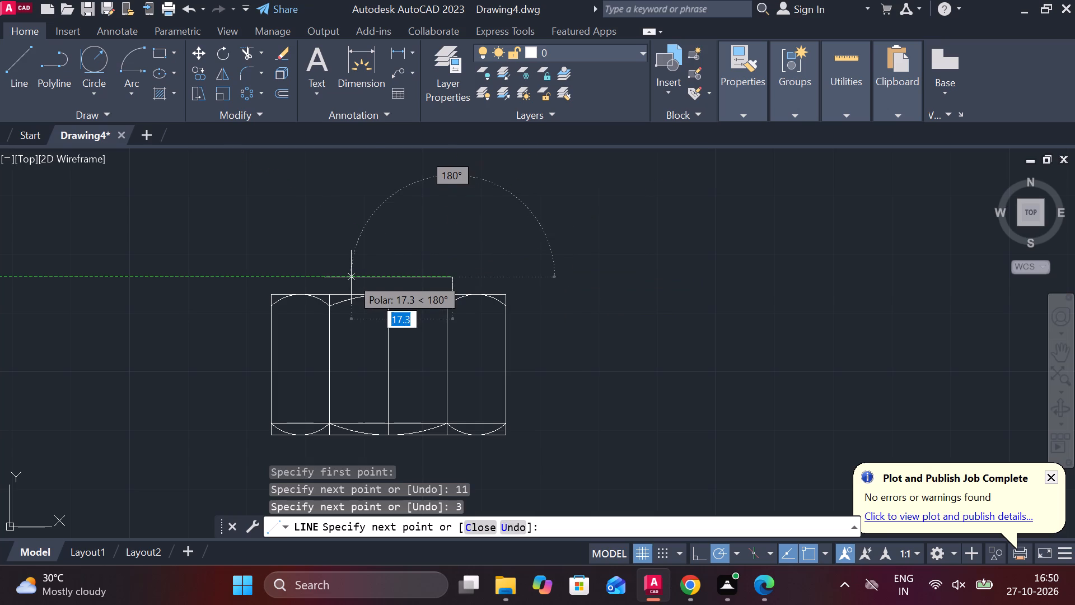
text(22)
key(space)
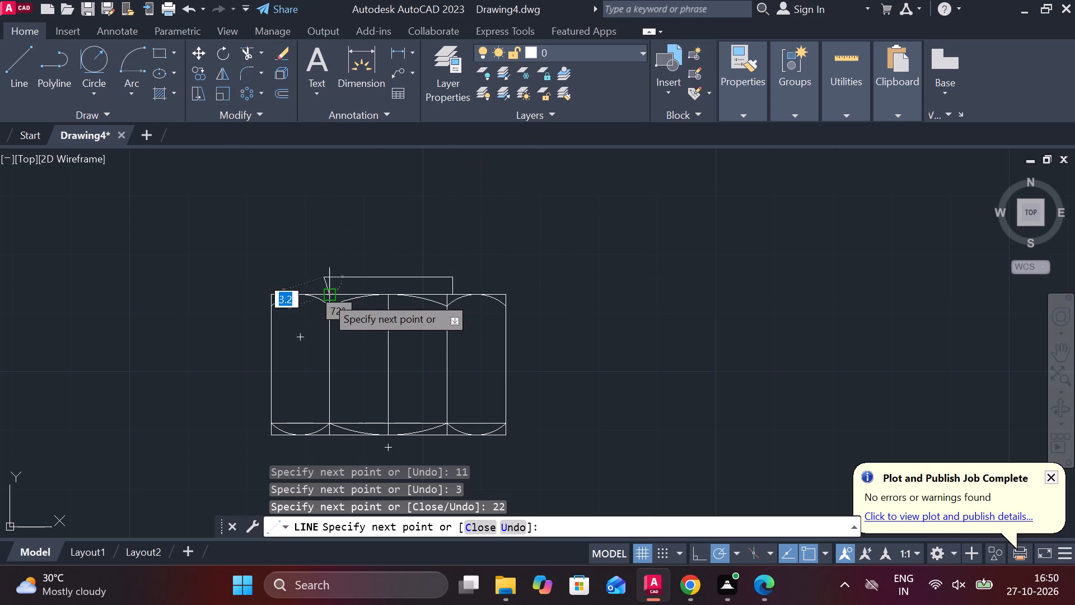
scroll(325, 295, up, 3)
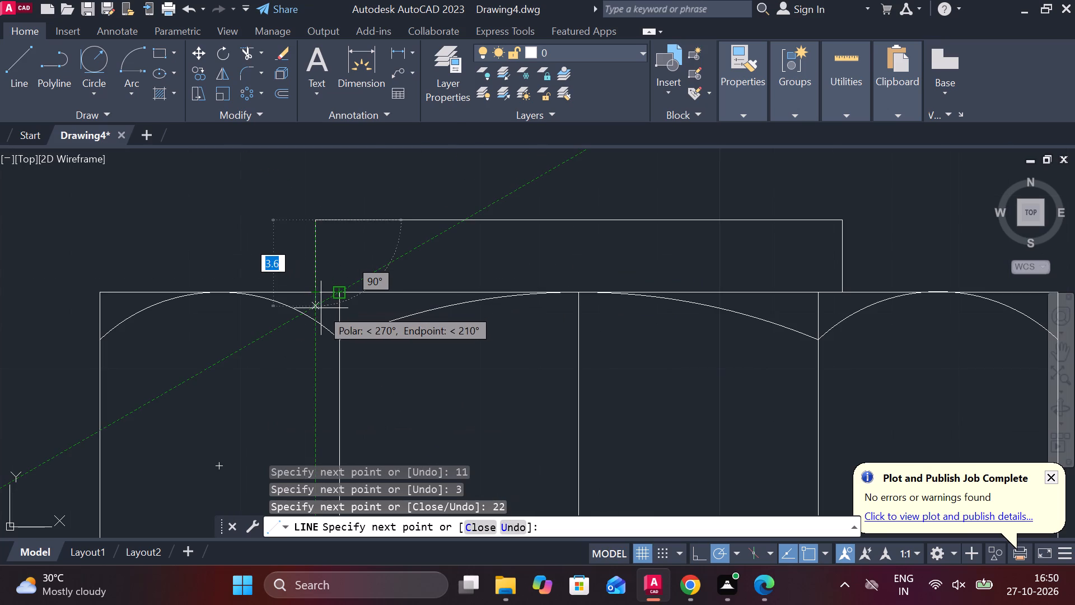
text(3)
key(space)
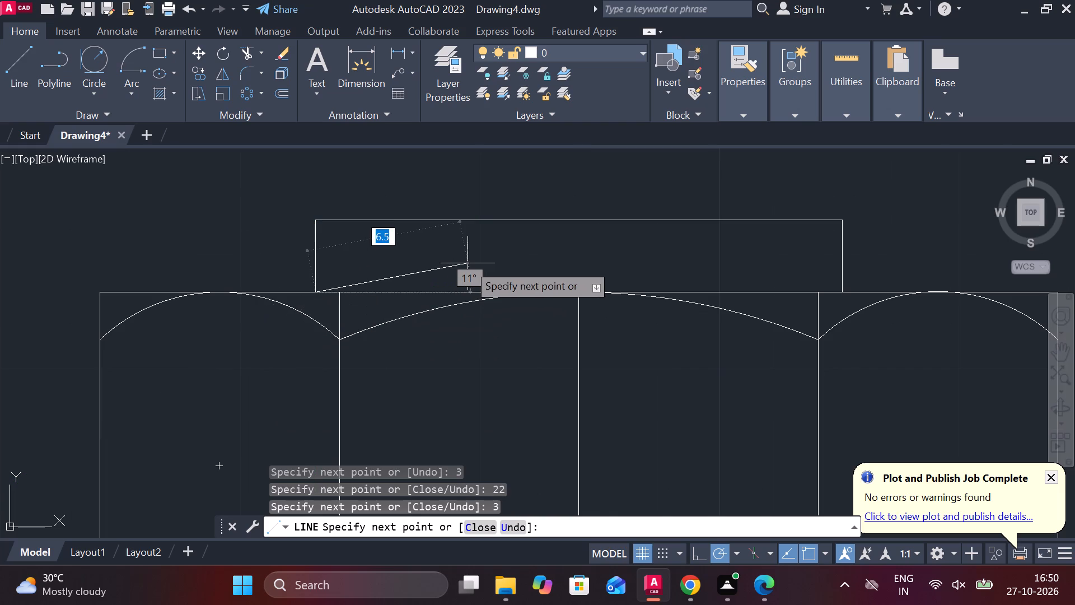
key(Escape)
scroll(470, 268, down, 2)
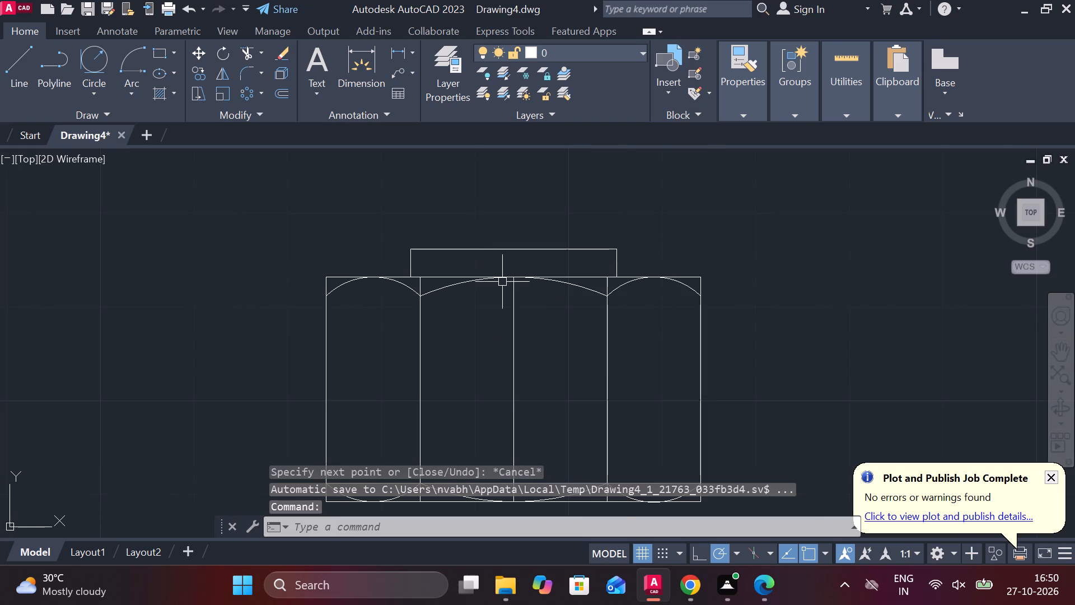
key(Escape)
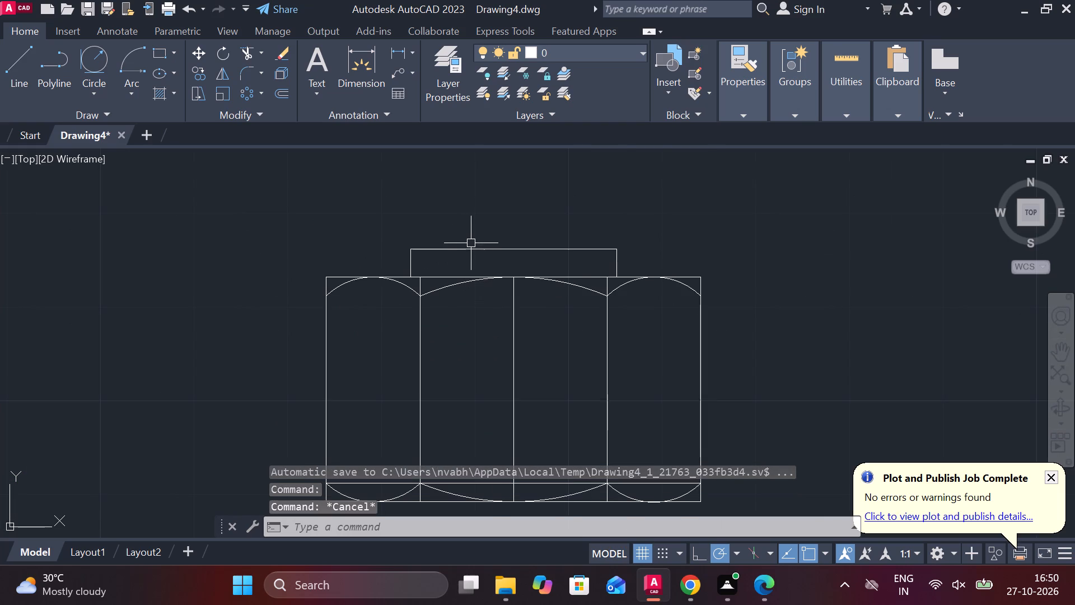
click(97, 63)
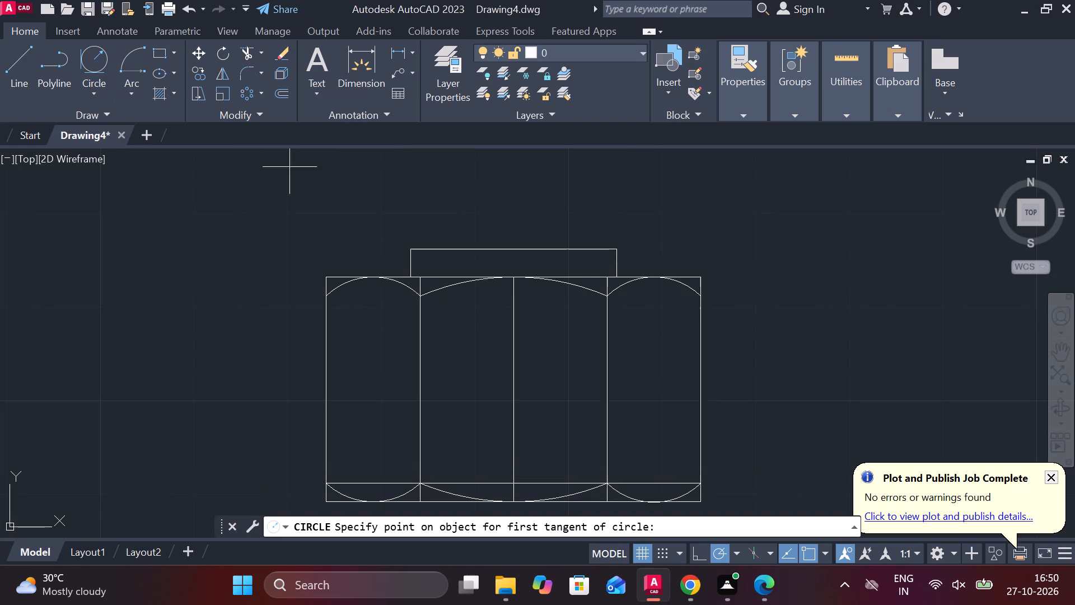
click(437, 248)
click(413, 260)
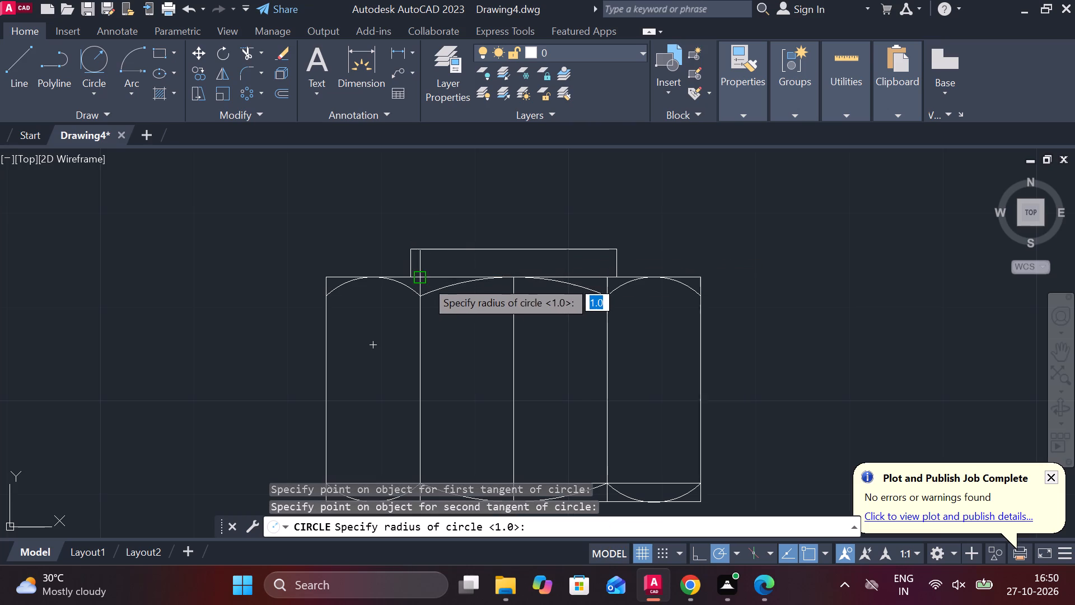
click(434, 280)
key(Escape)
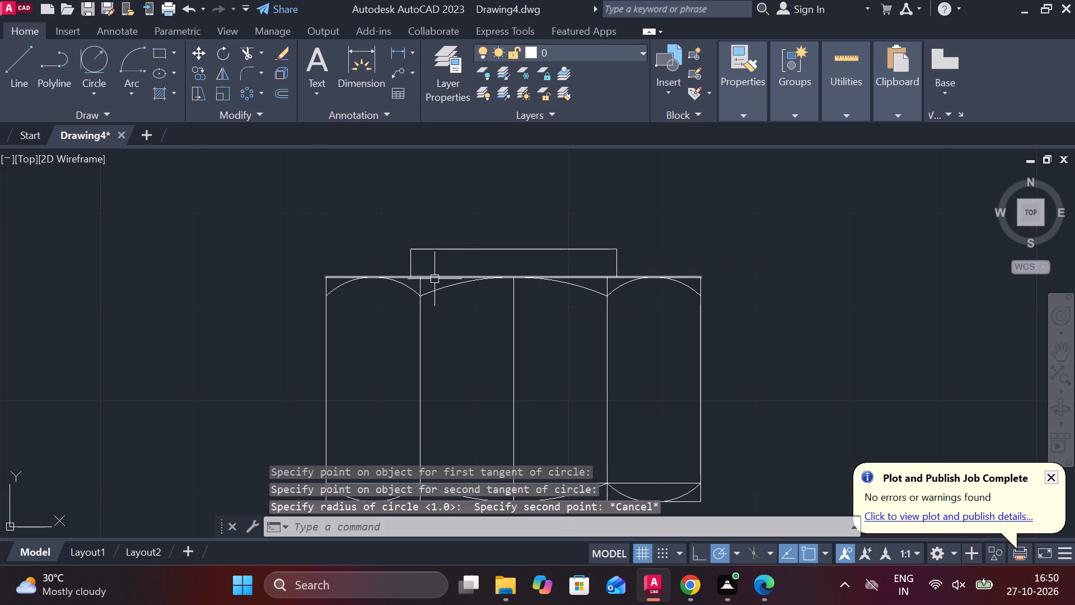
Draw a Tan, Tan, Tan circle touching the raised outline's top line, its left side and the rectangle's top edge.
click(99, 97)
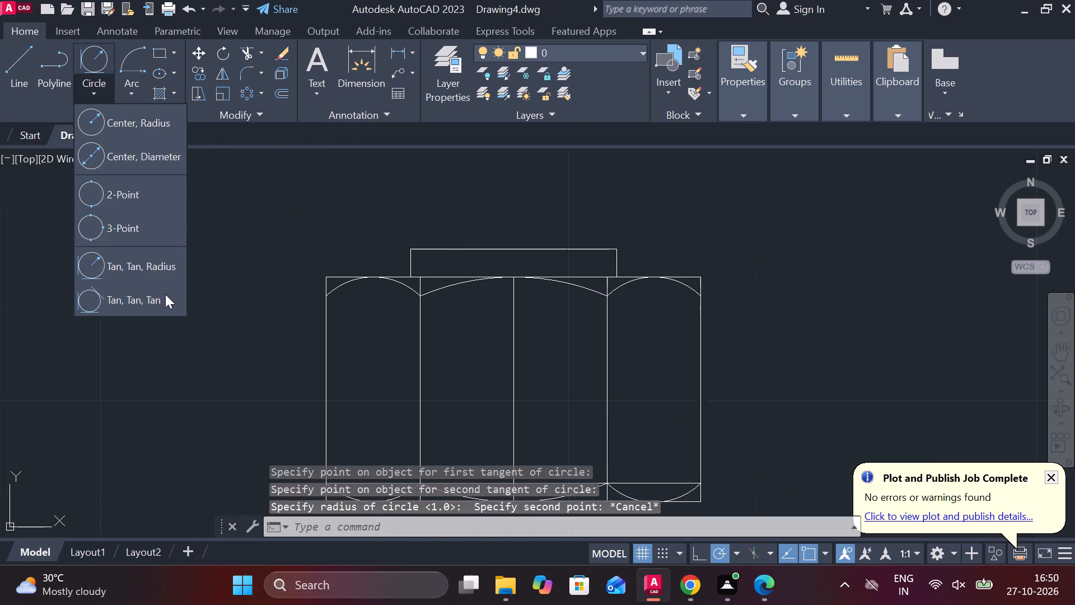
click(165, 294)
scroll(398, 269, up, 2)
click(459, 224)
click(425, 247)
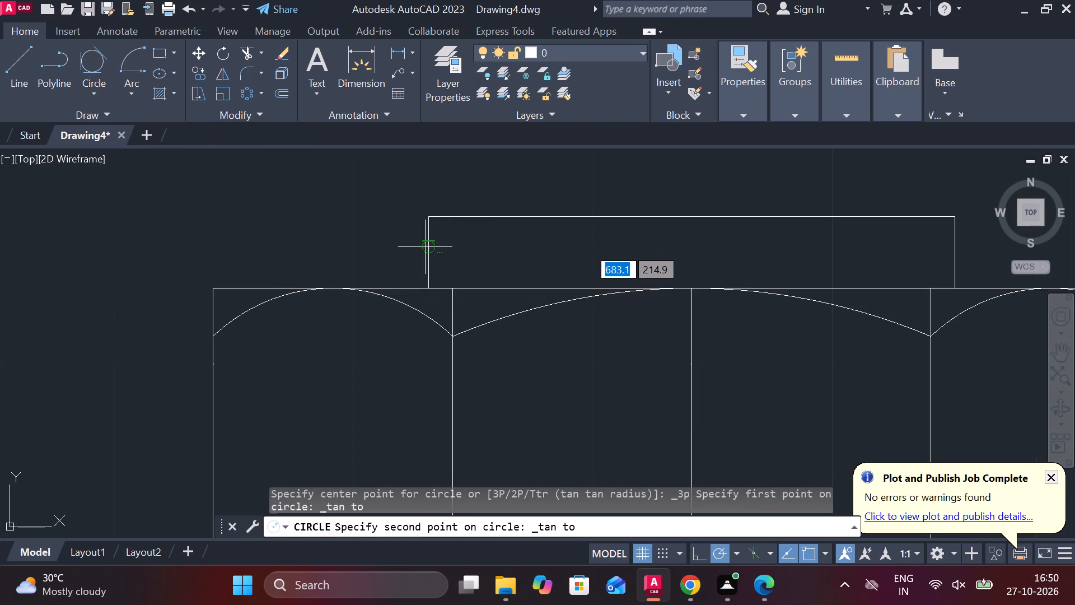
click(476, 294)
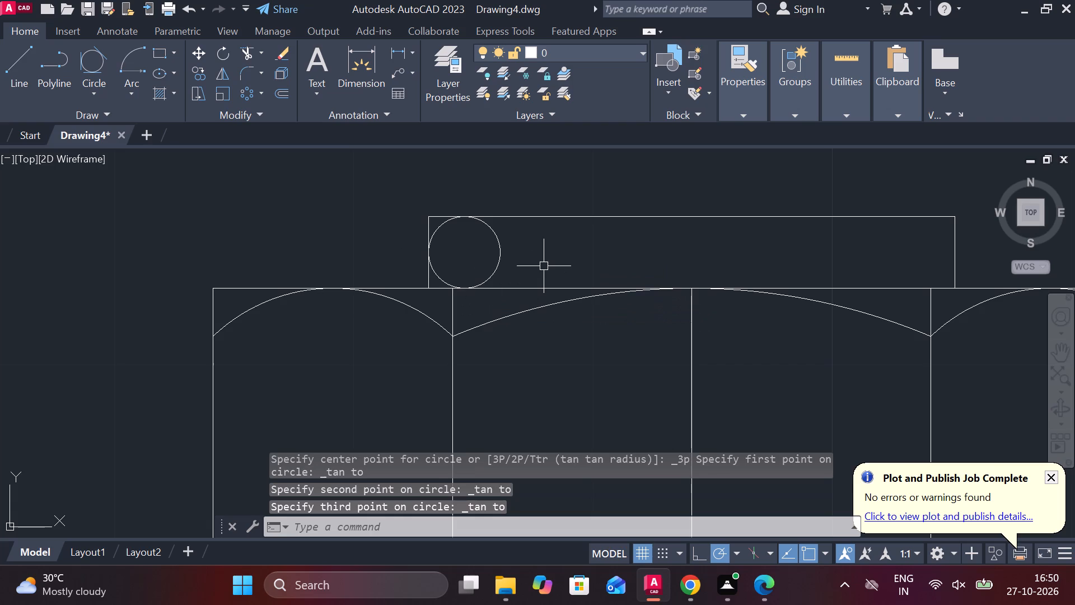
key(Escape)
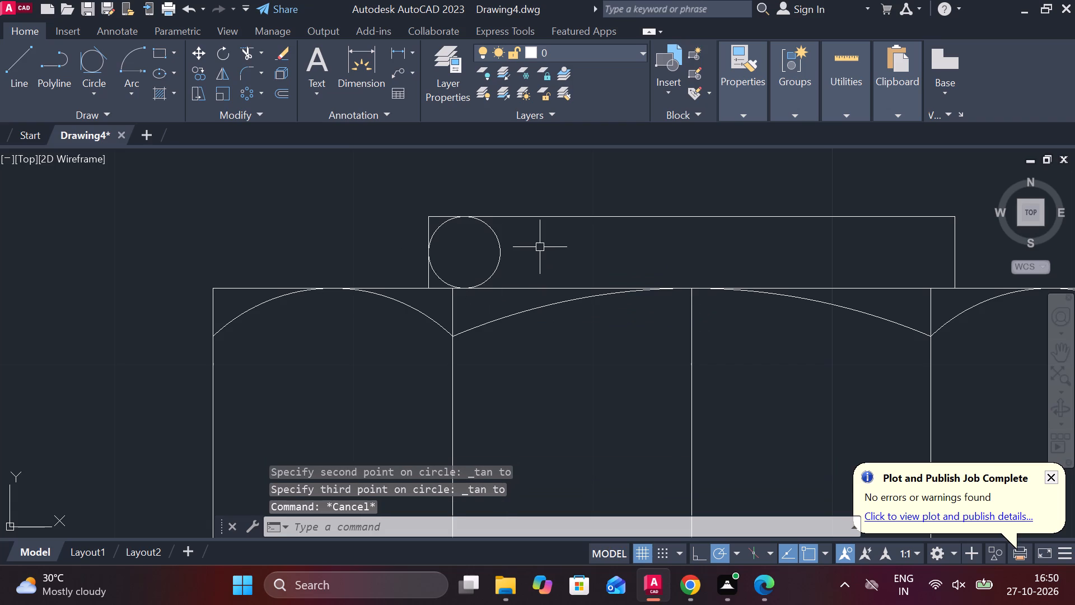
key(Escape)
Trim the circle and the raised outline's upper-left corner lines, leaving only the quarter arc as a rounded corner.
text(TR)
key(space)
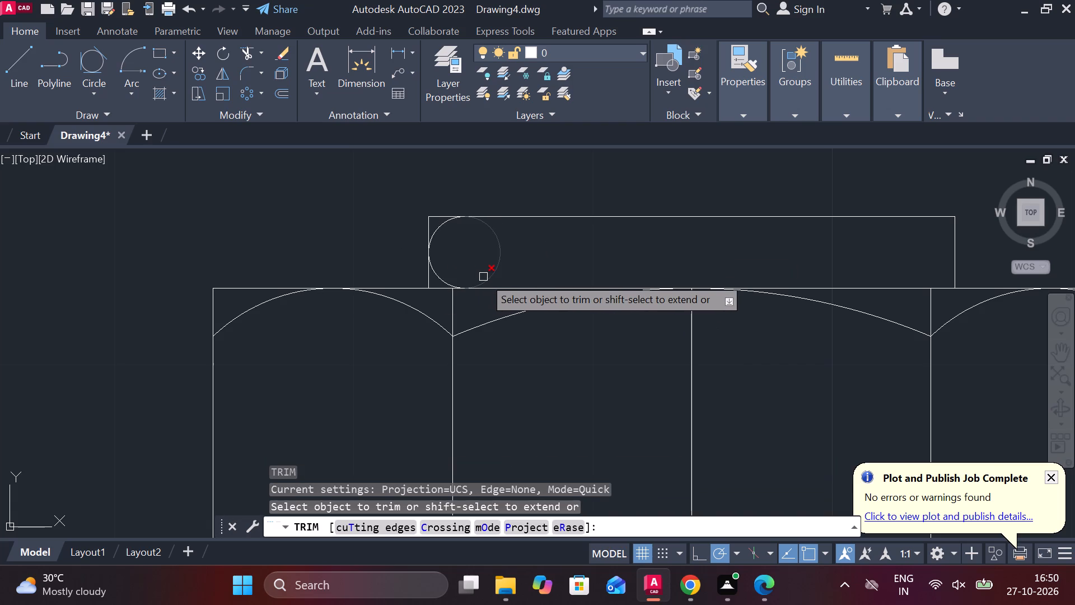
click(483, 277)
click(443, 277)
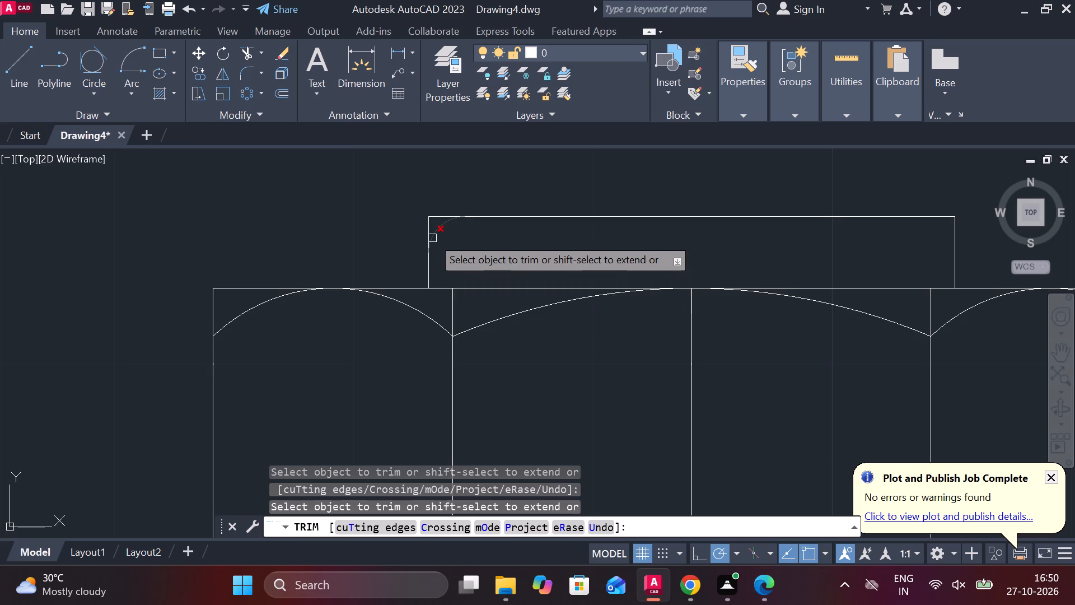
click(428, 232)
click(432, 215)
scroll(460, 202, down, 1)
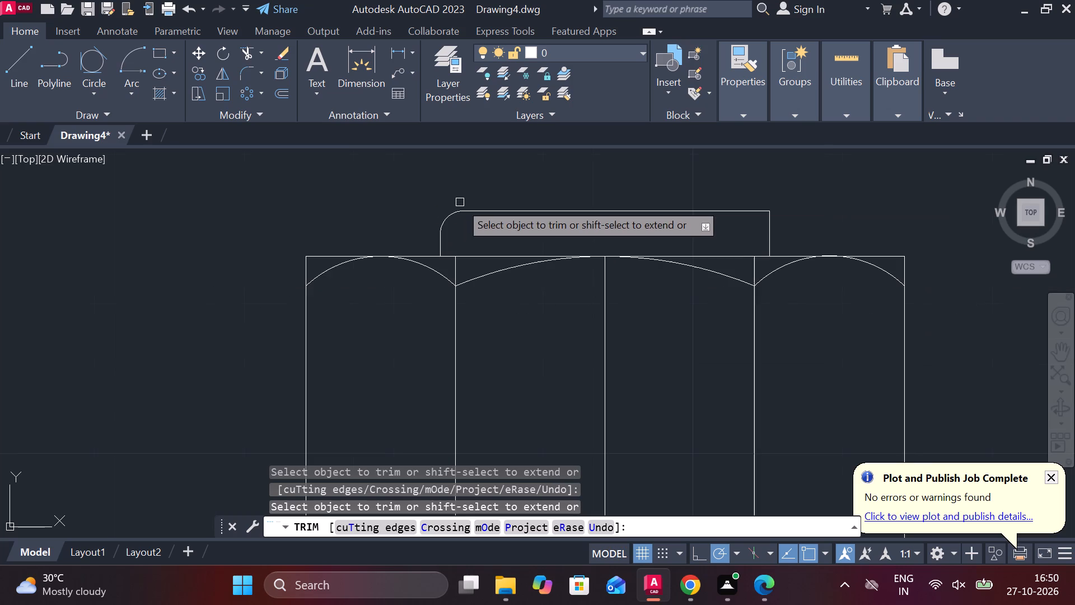
Mirror the raised outline's rounded corner arc about the vertical centre line to its opposite upper corner, keeping the original.
middle_drag(543, 226, 448, 246)
key(Escape)
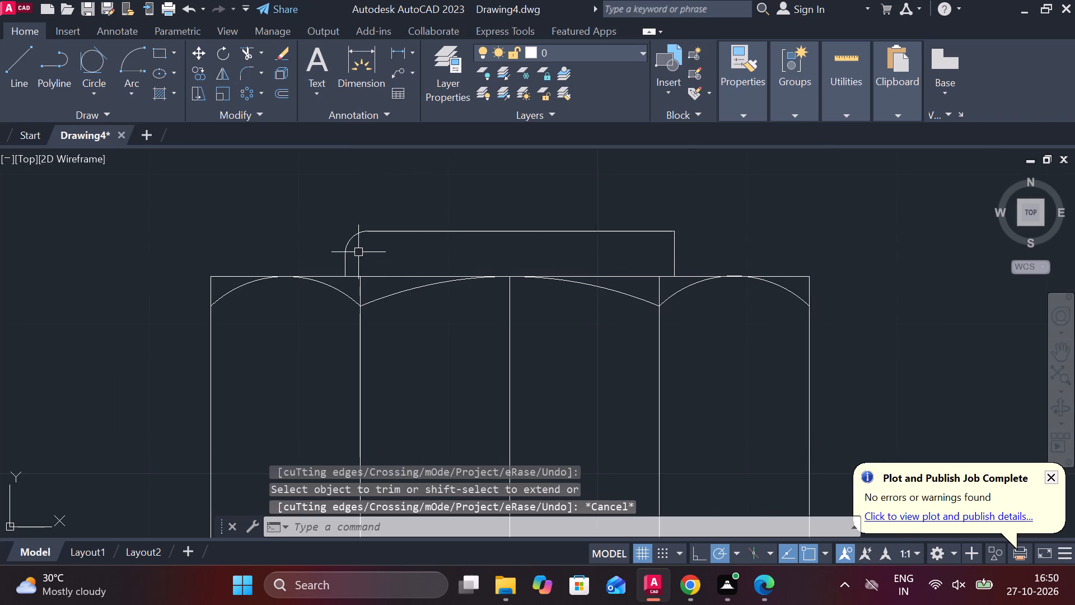
click(356, 241)
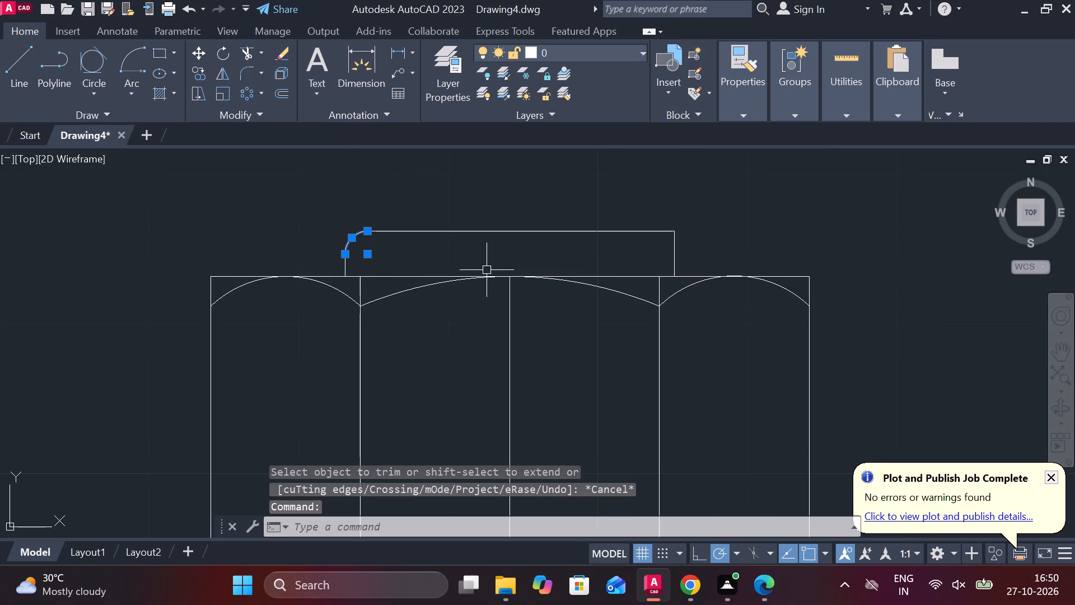
text(MI)
key(Return)
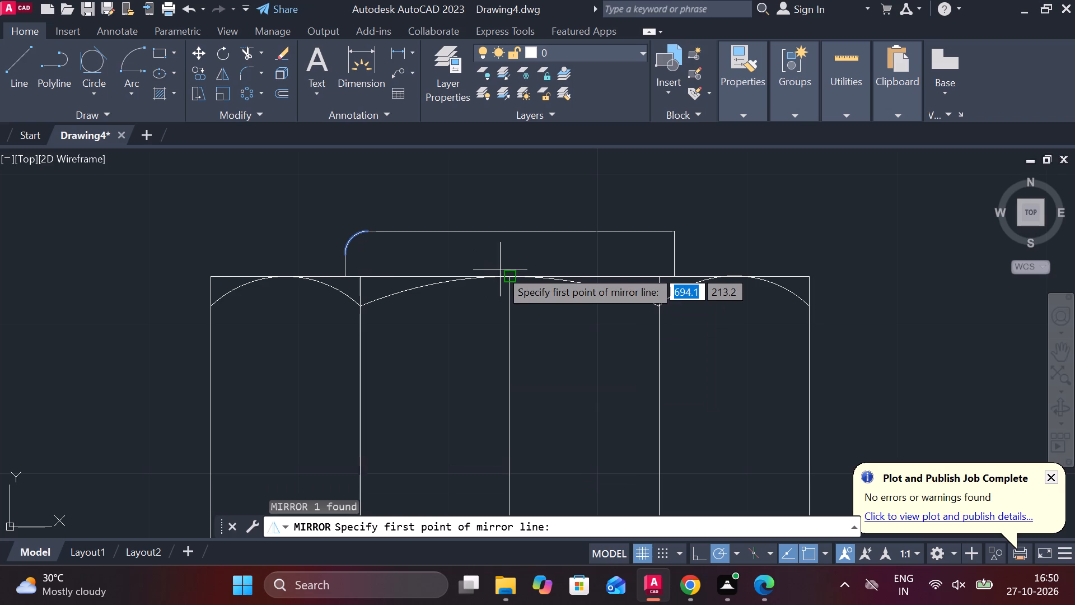
click(509, 275)
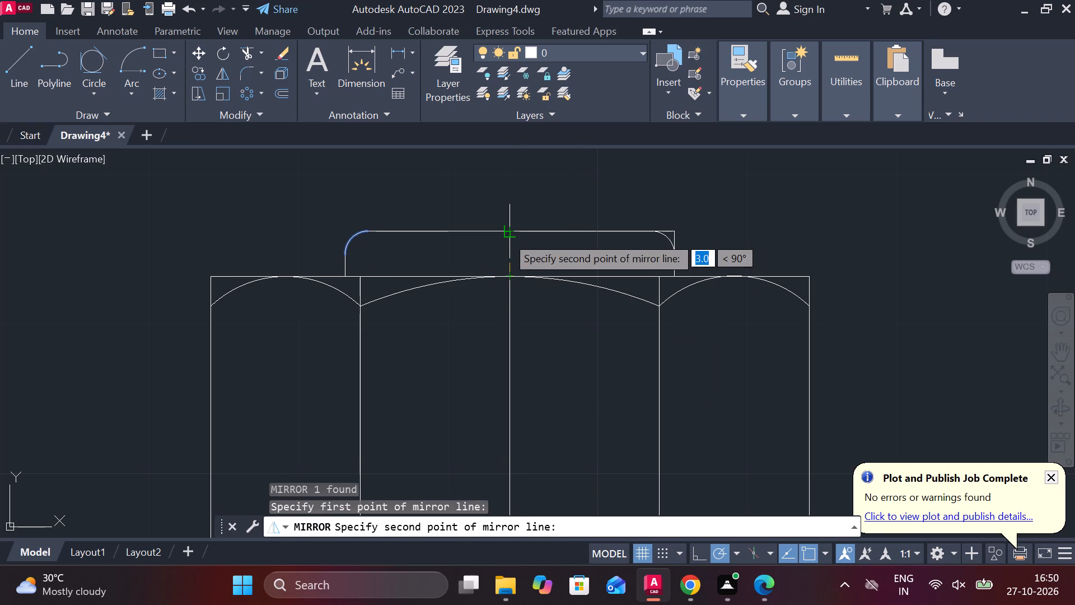
click(506, 236)
drag(540, 300, 506, 236)
Trim the raised outline's upper-right corner lines outside the mirrored arc.
text(TR)
key(space)
click(675, 229)
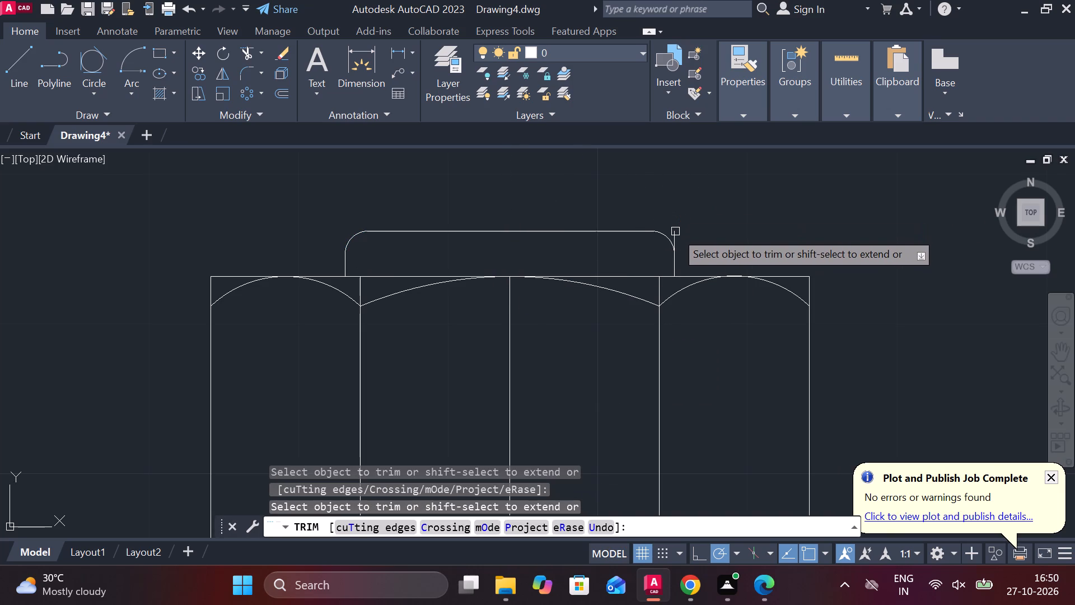
click(675, 232)
scroll(728, 236, down, 1)
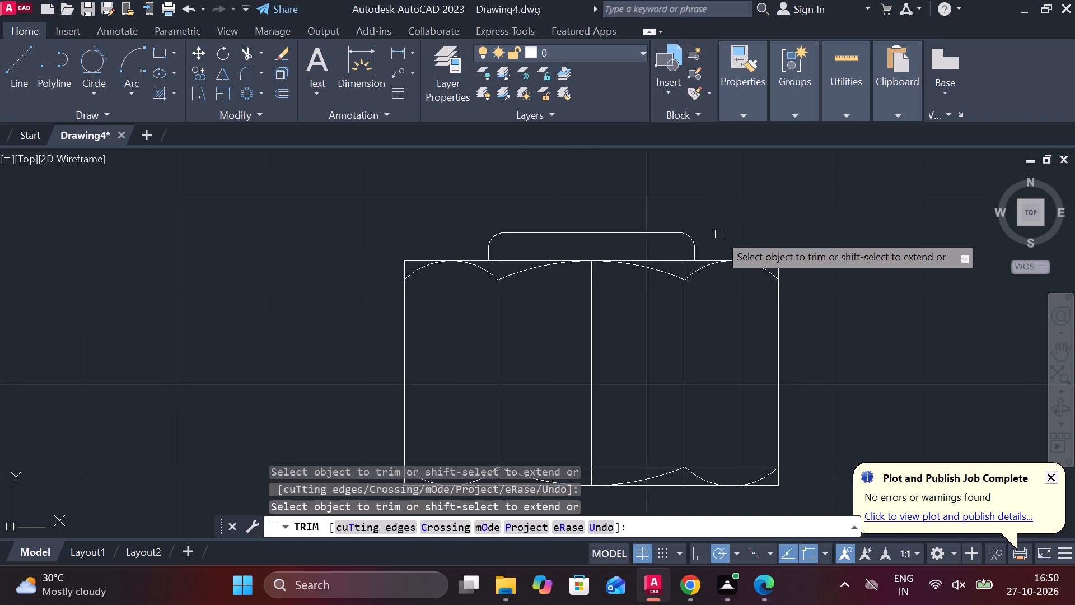
middle_drag(721, 309, 652, 292)
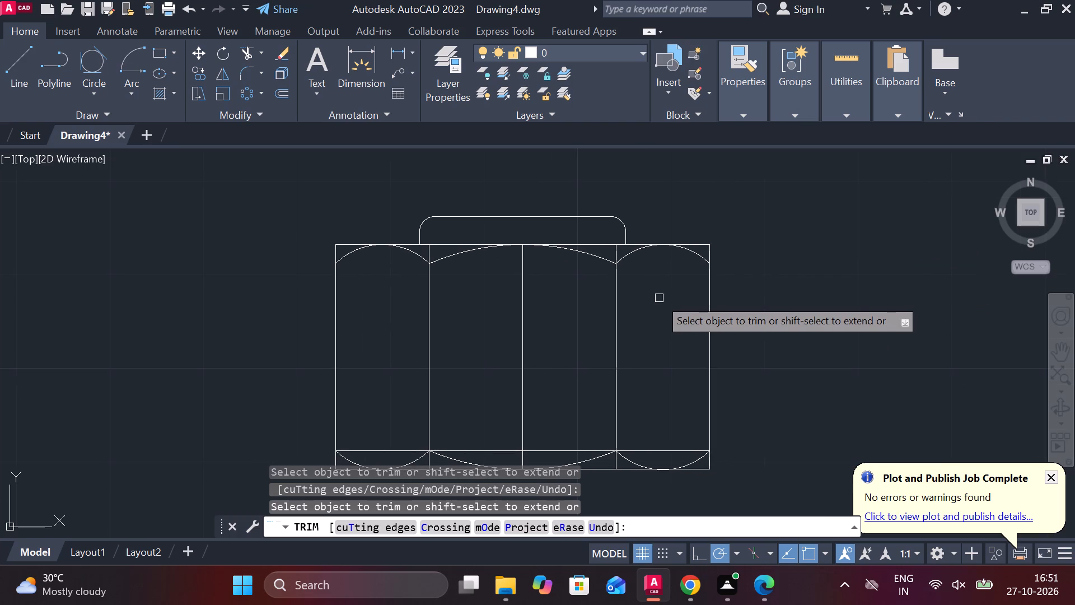
key(Escape)
Trim the rectangle's upper-left corner outside the arc, the three interior vertical lines and the top edge beneath the raised outline's right half.
text(TR)
key(space)
click(344, 241)
click(339, 246)
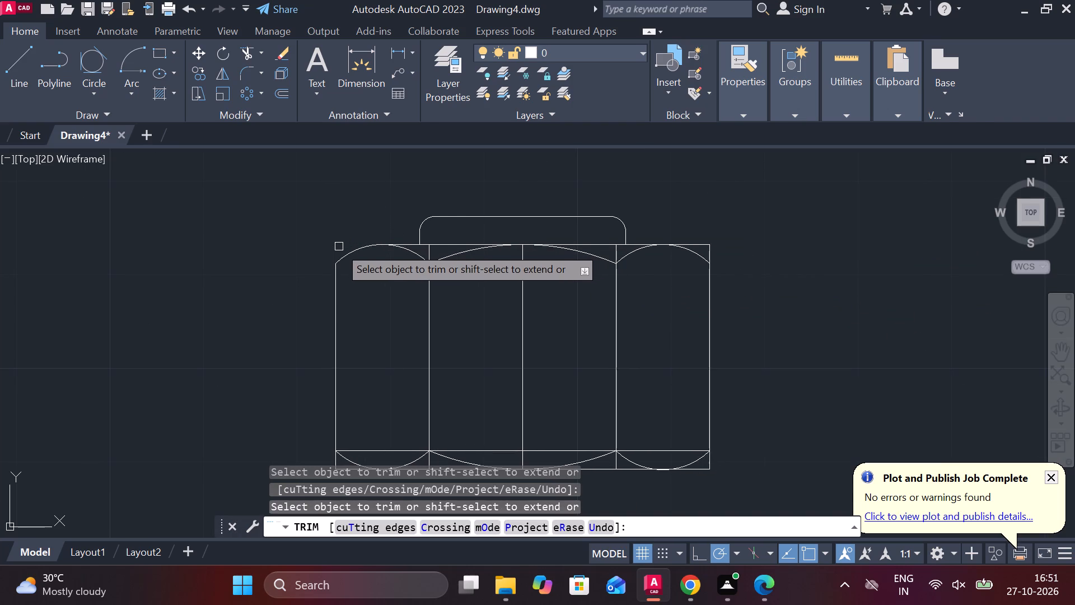
scroll(431, 255, up, 1)
click(431, 255)
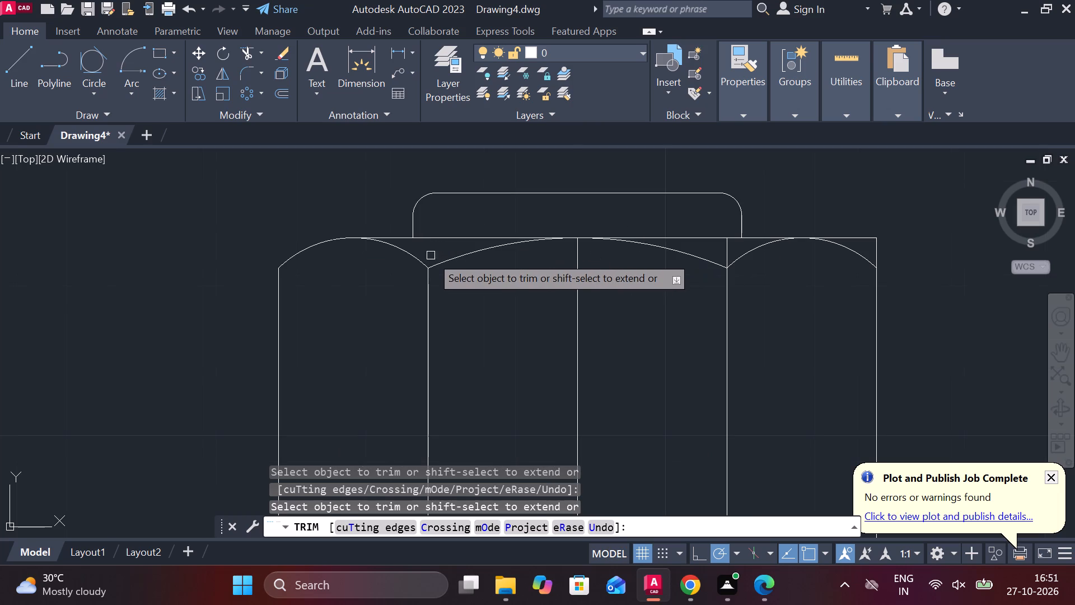
click(427, 306)
drag(514, 313, 822, 392)
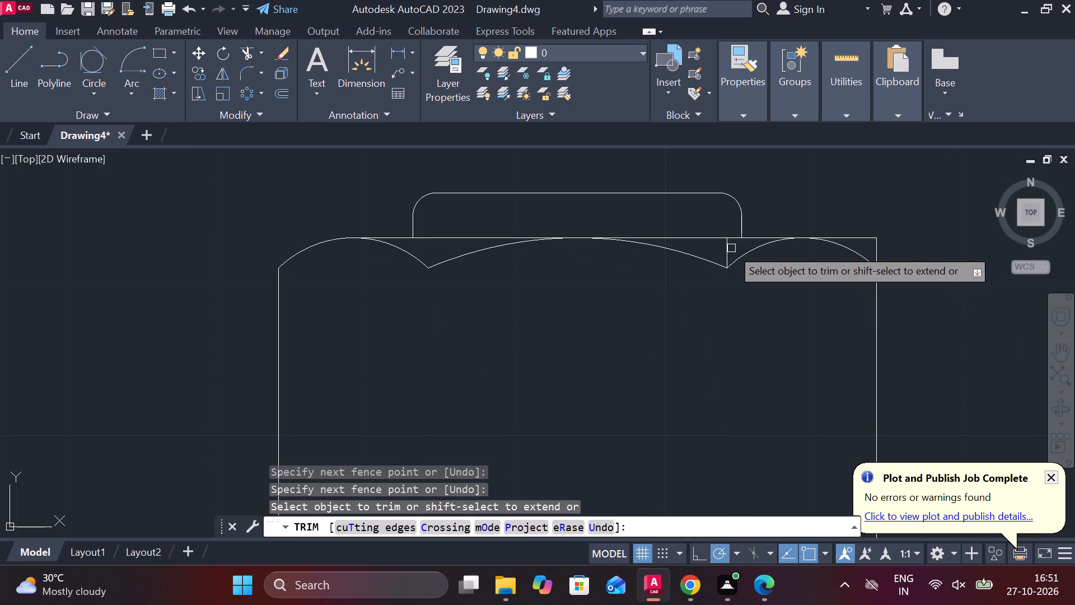
click(731, 248)
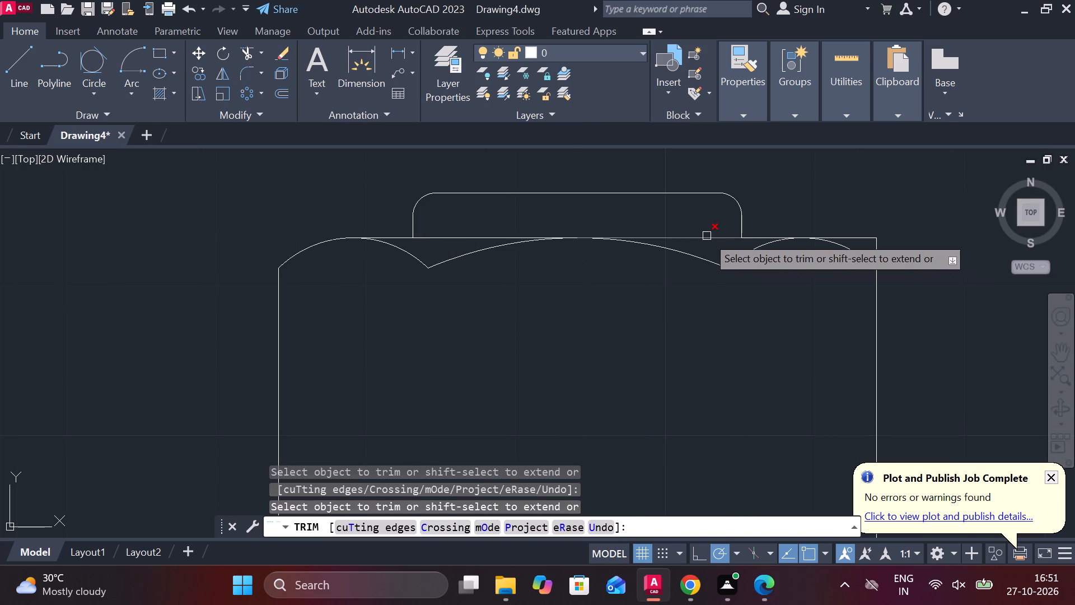
click(707, 236)
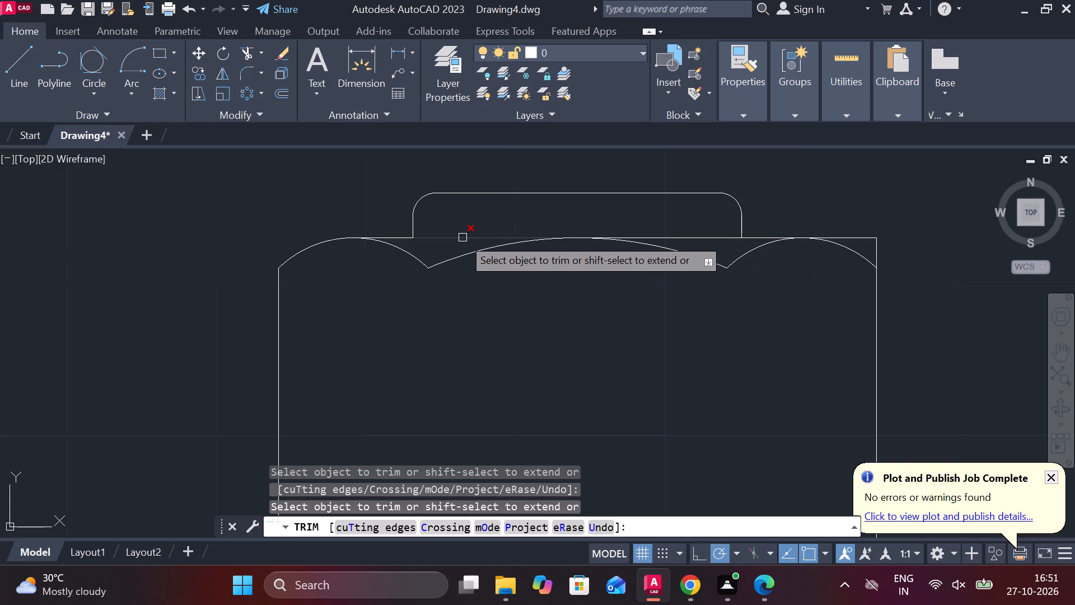
click(674, 240)
Trim away all segments of the horizontal line joining the upper ends of the bottom arcs.
scroll(709, 277, down, 1)
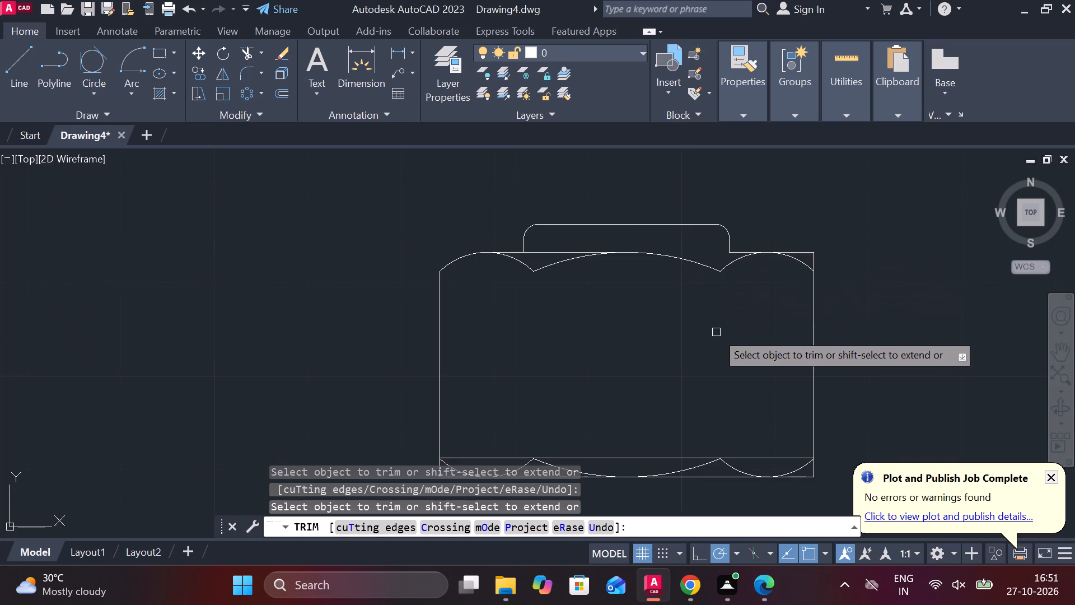
scroll(714, 331, down, 1)
middle_drag(699, 337, 619, 254)
scroll(506, 327, up, 3)
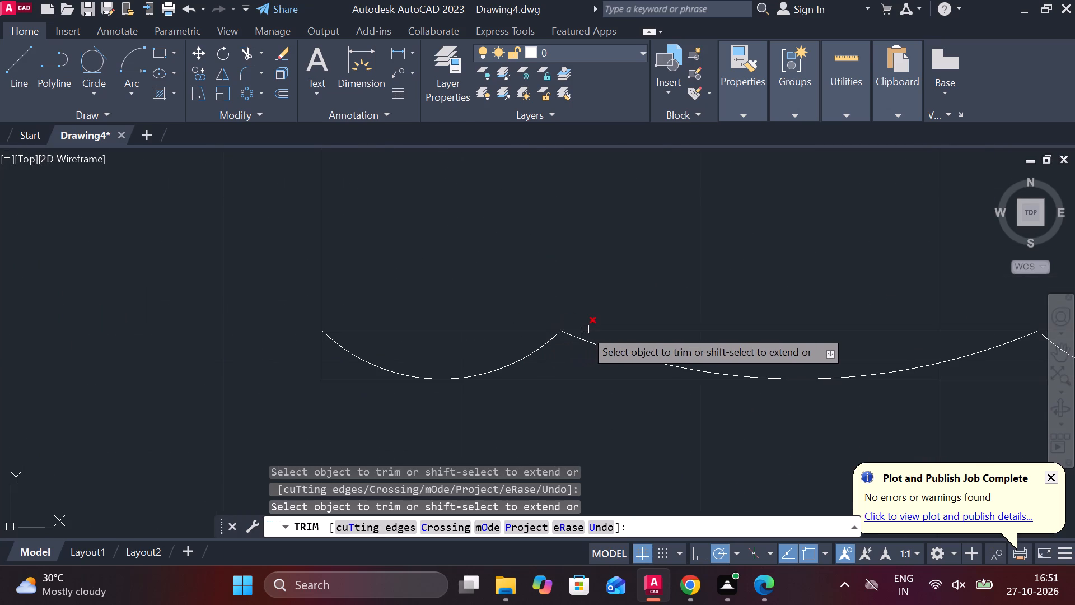
click(585, 329)
click(525, 331)
scroll(532, 328, down, 1)
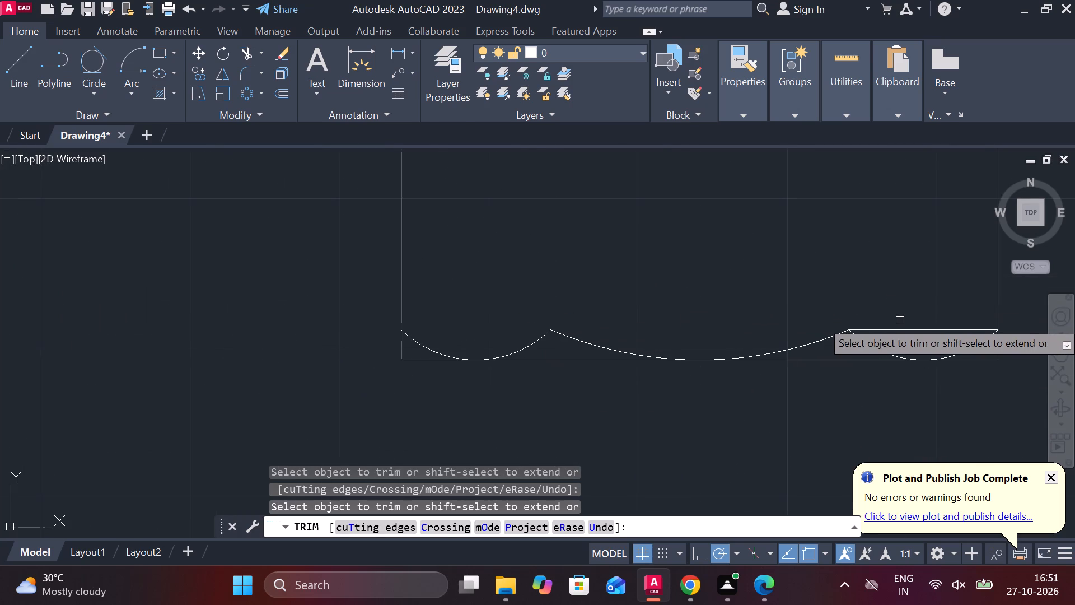
click(909, 329)
Trim the rectangle's lower-left corner lines outside the bottom arc.
scroll(866, 293, down, 2)
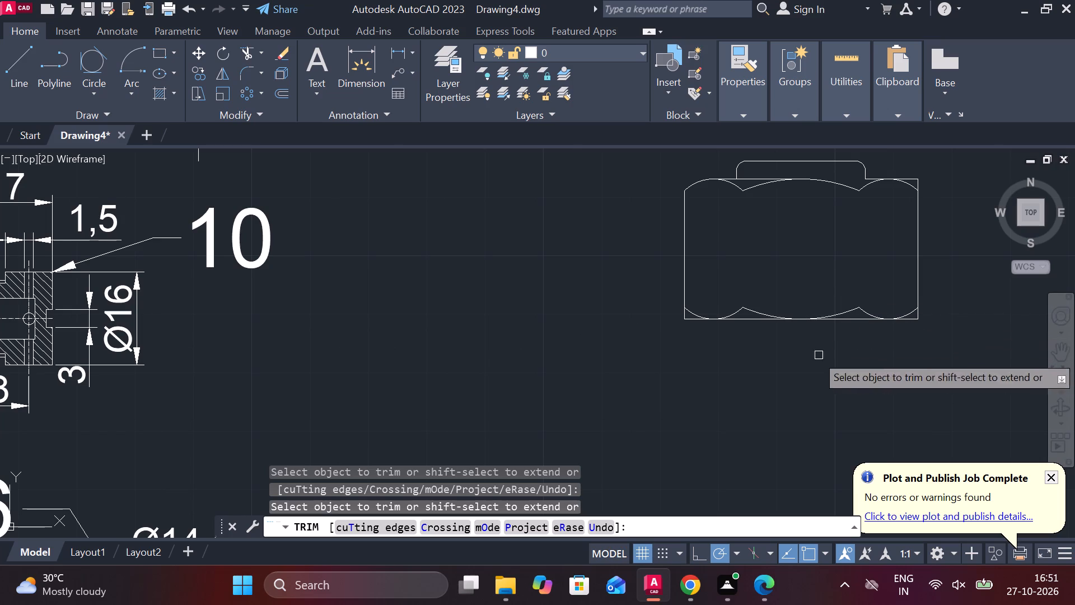
click(684, 323)
click(688, 322)
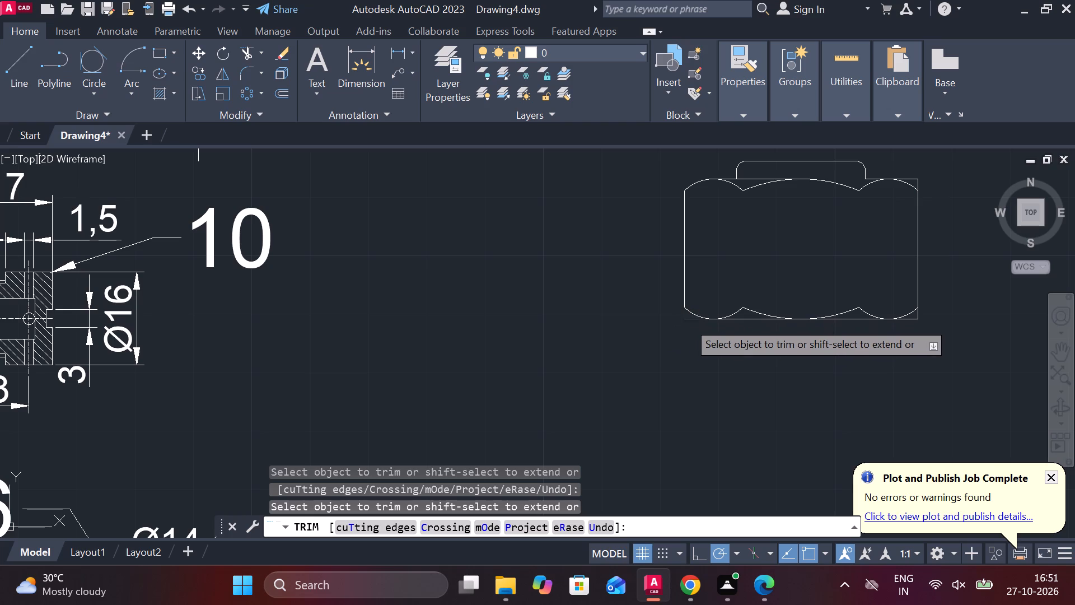
middle_drag(666, 350, 652, 351)
key(Escape)
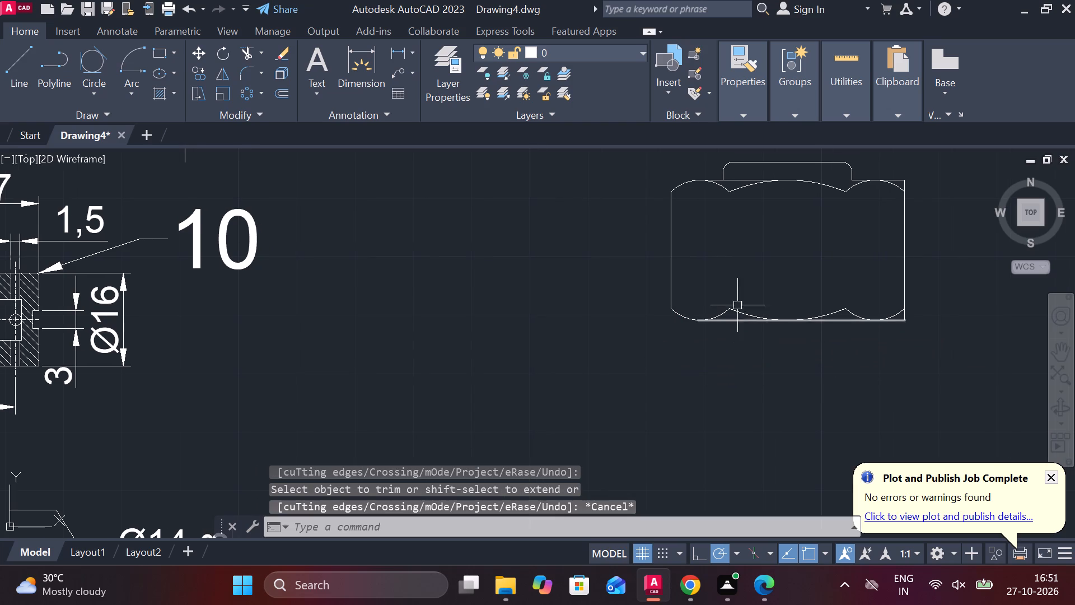
Draw two vertical lines, each 20 long, joining the junctions of the top arcs to those of the bottom arcs.
key(l)
key(Return)
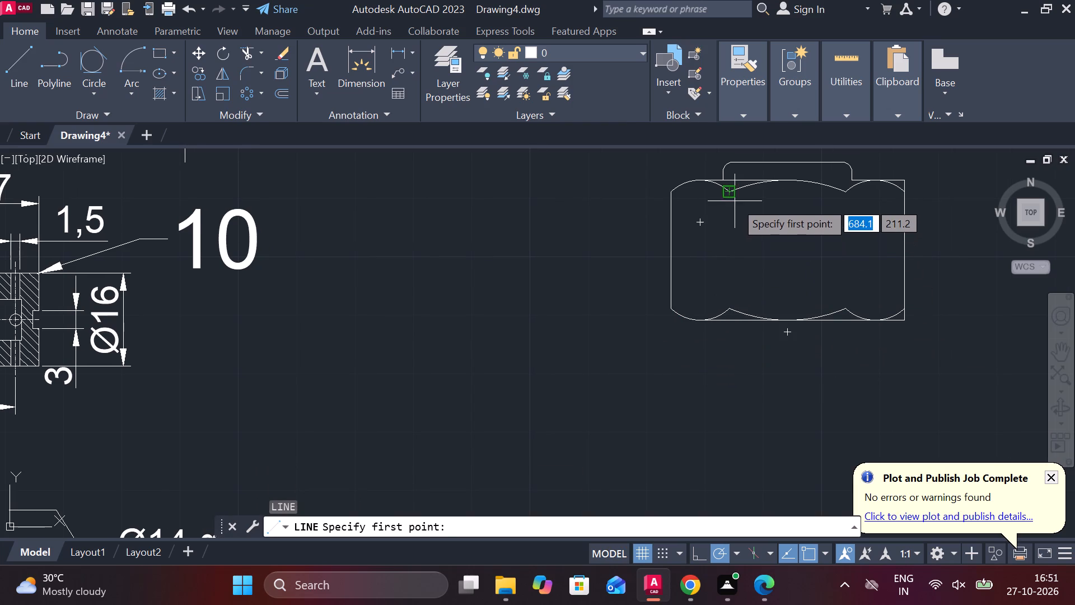
click(734, 199)
click(723, 304)
key(Escape)
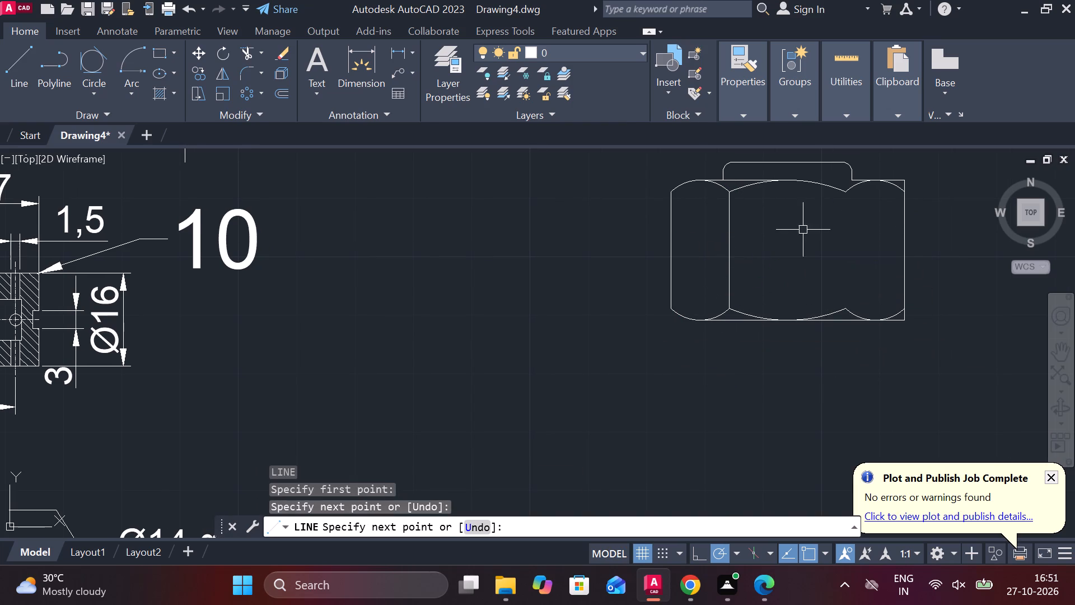
key(space)
click(857, 196)
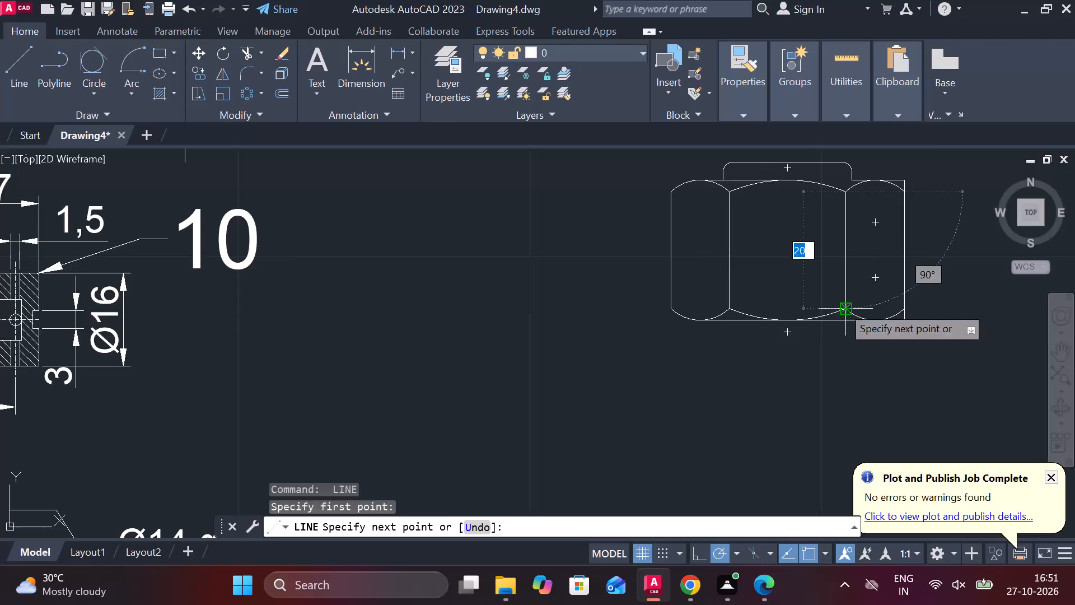
click(842, 306)
key(Escape)
Draw a horizontal line about 13.9 long extending outward from the rectangle's lower-right corner.
middle_drag(908, 260, 695, 316)
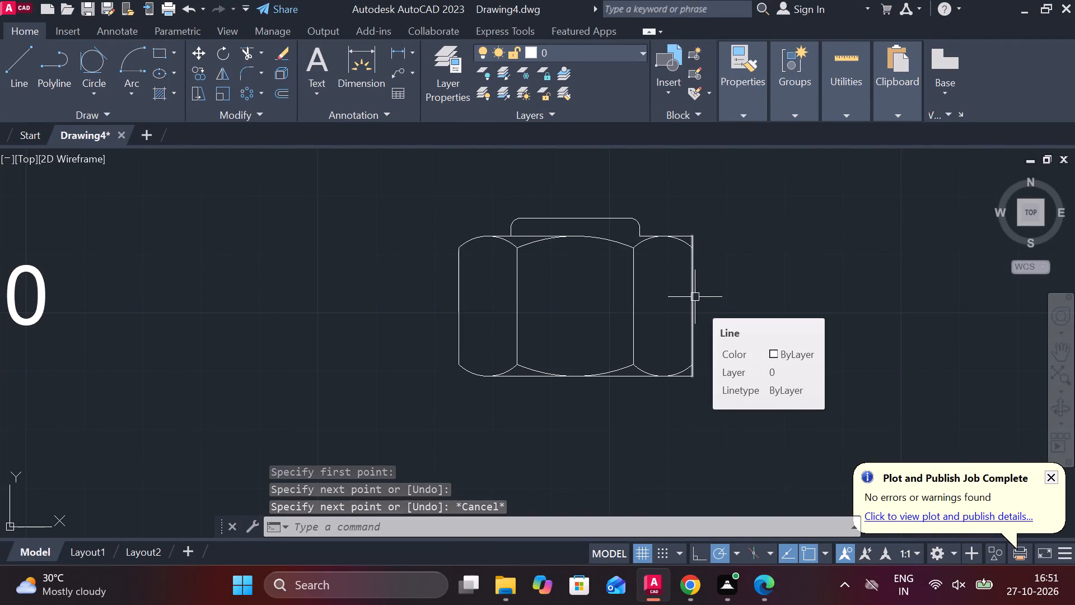
scroll(574, 232, up, 1)
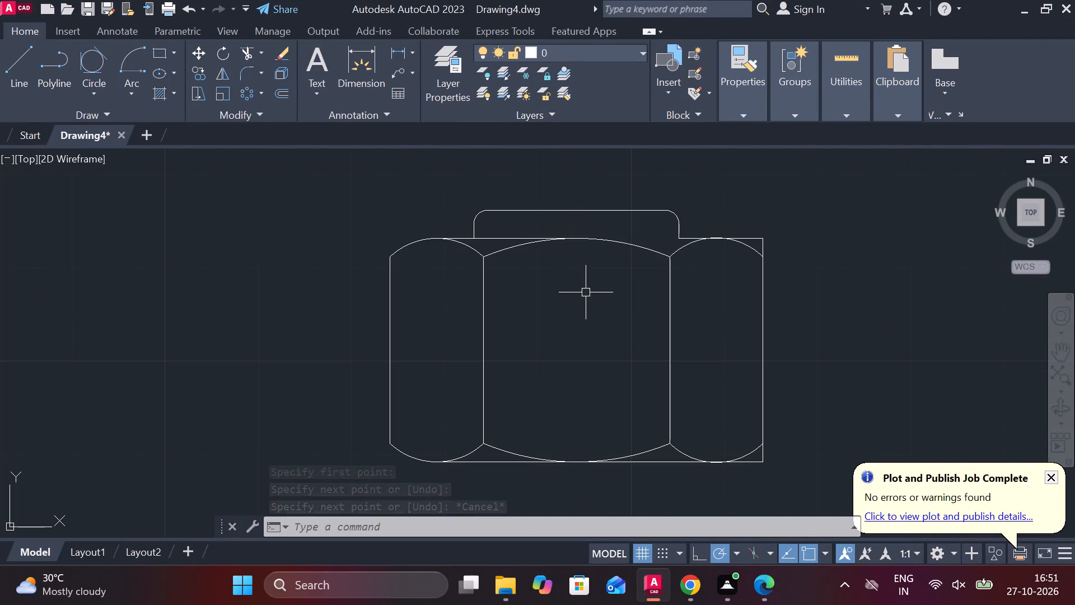
middle_drag(572, 290, 537, 249)
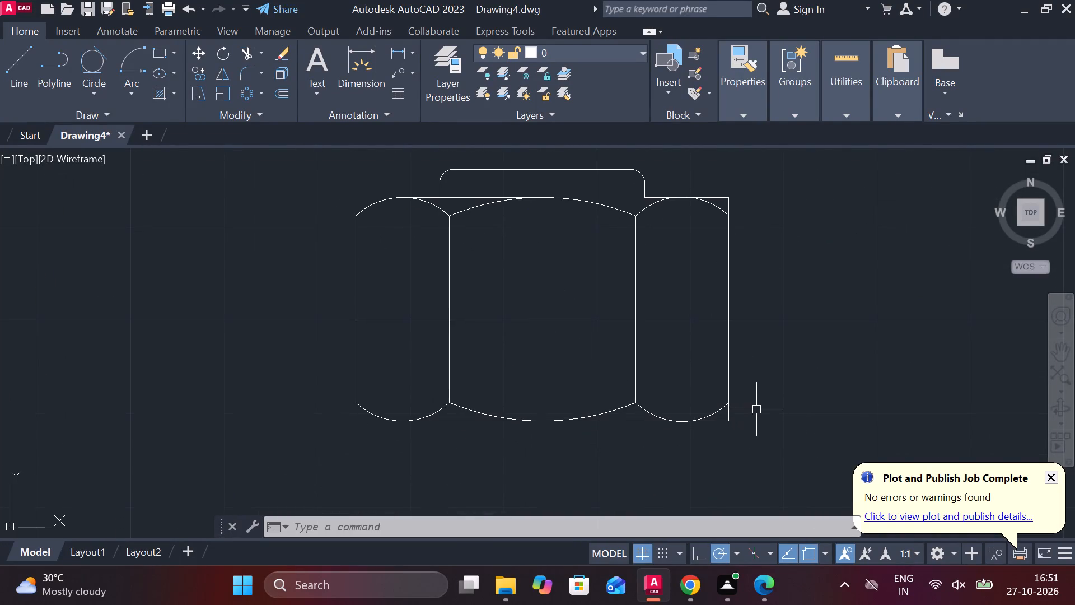
key(l)
key(Return)
click(730, 420)
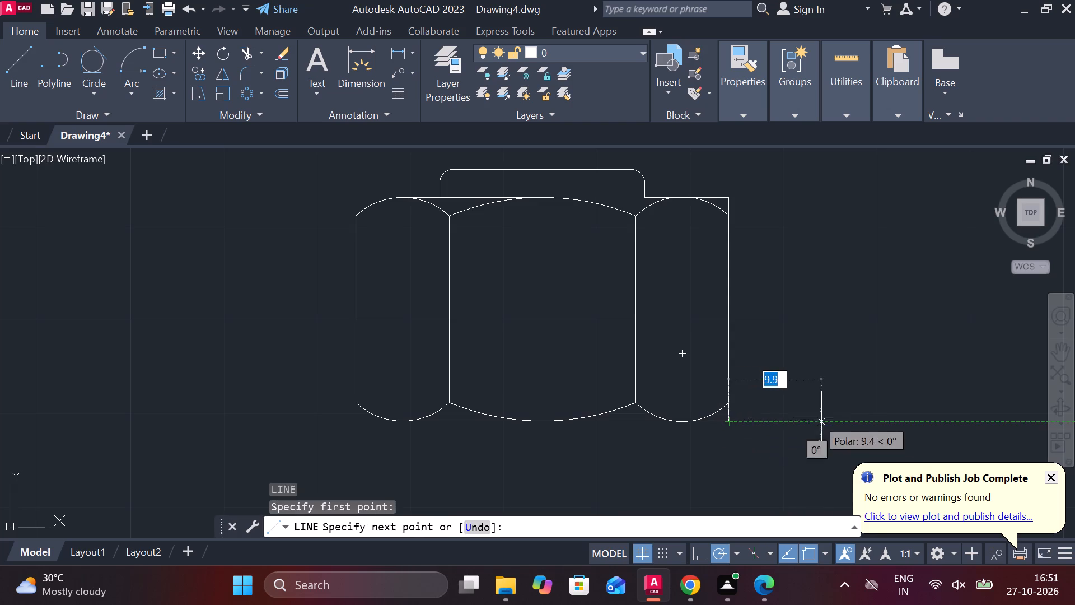
click(858, 418)
key(Escape)
Offset the new horizontal line upward by 19.
double_click(810, 422)
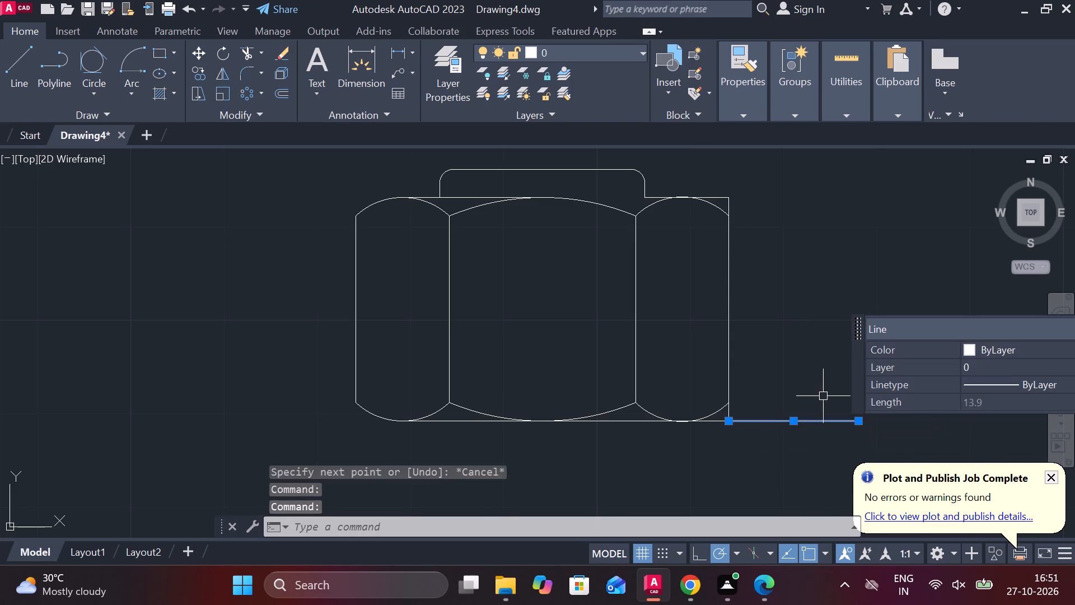
key(o)
key(Return)
key(Return)
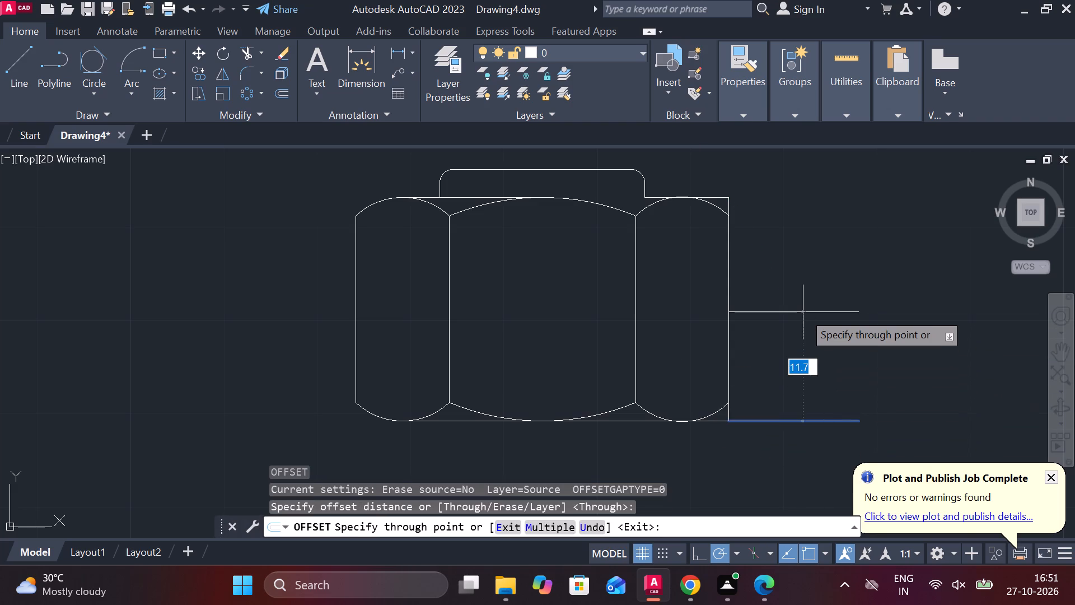
text(19)
key(Return)
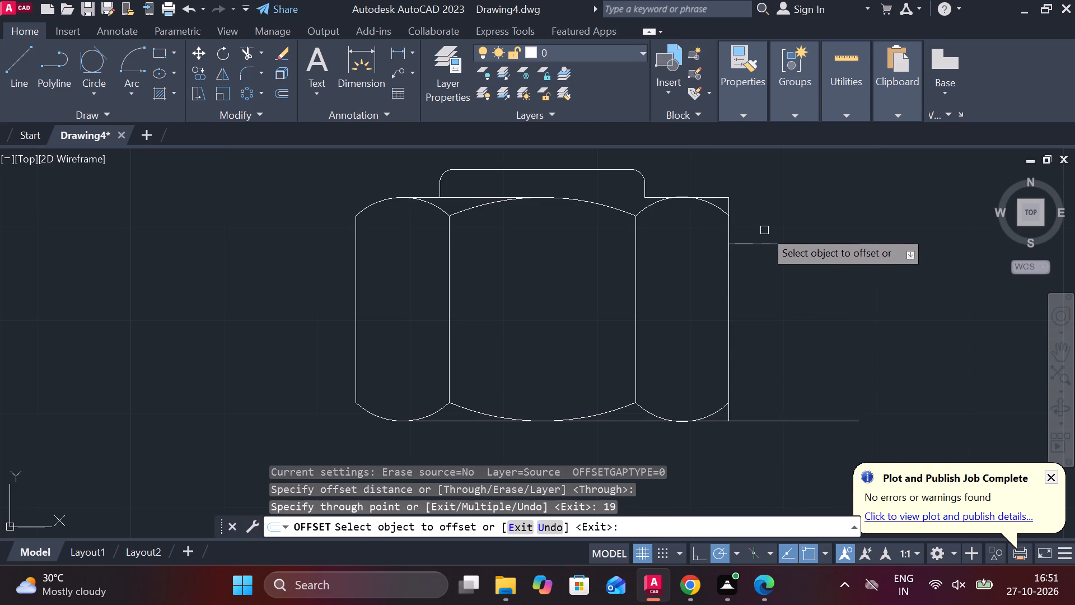
key(Escape)
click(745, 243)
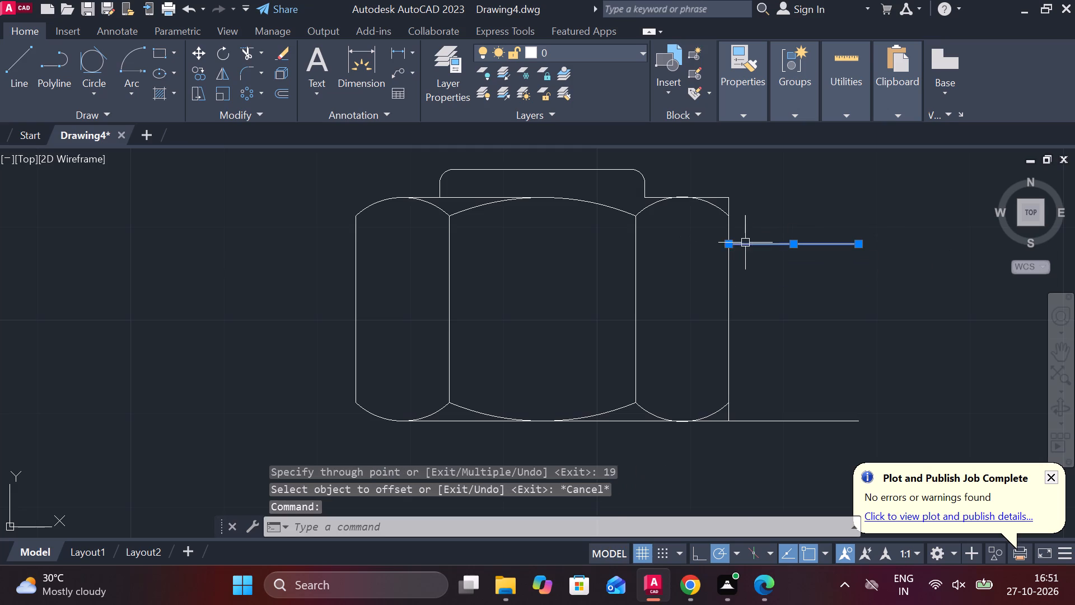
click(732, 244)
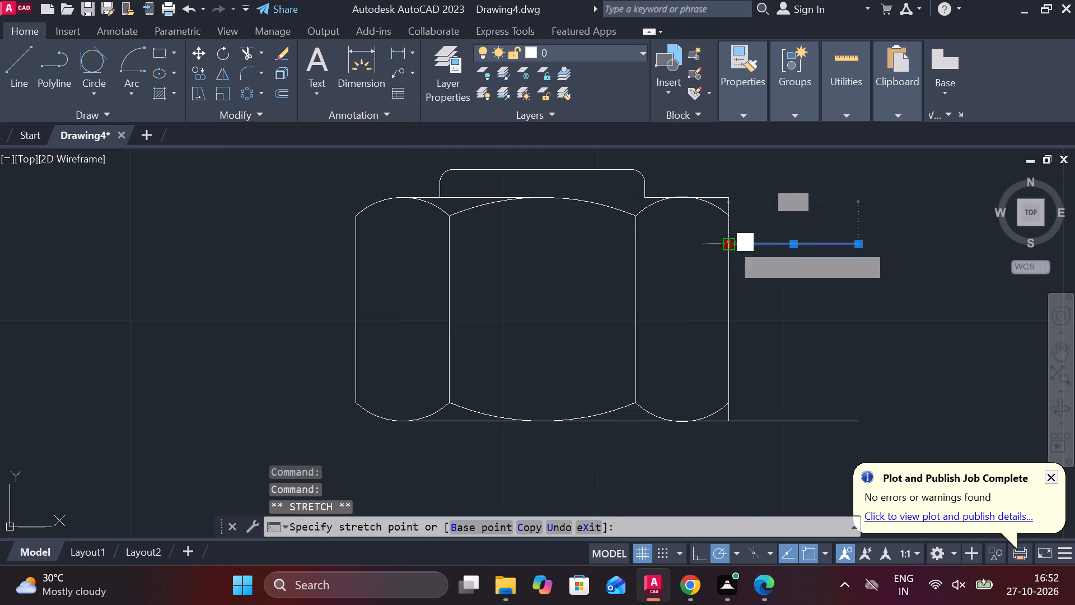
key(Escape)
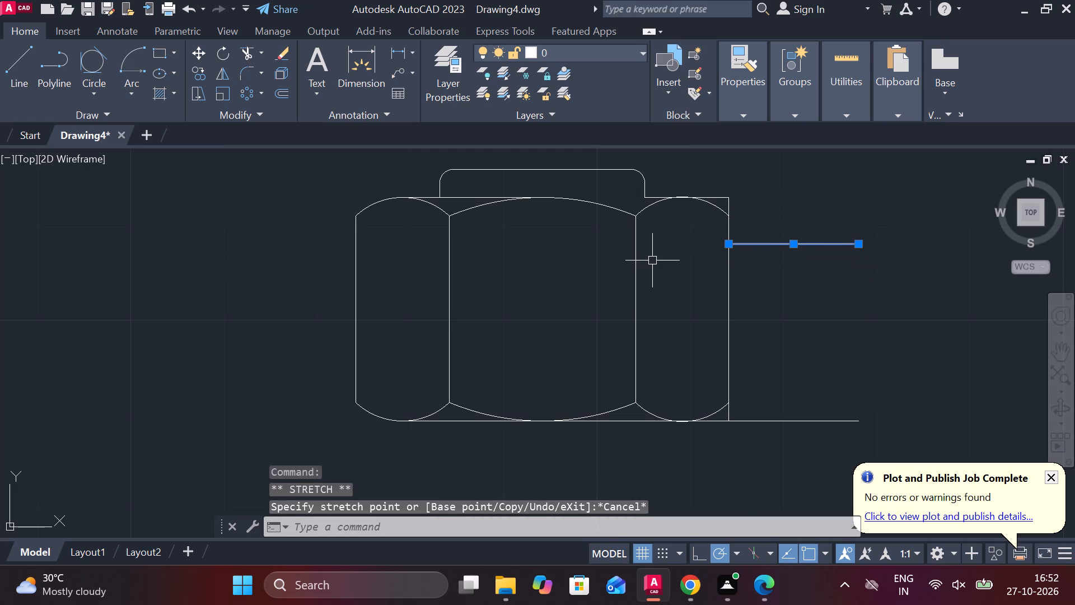
Draw a vertical centre line from the midpoint of the raised outline's top edge down to the midpoint of the bottom edge.
key(l)
key(Return)
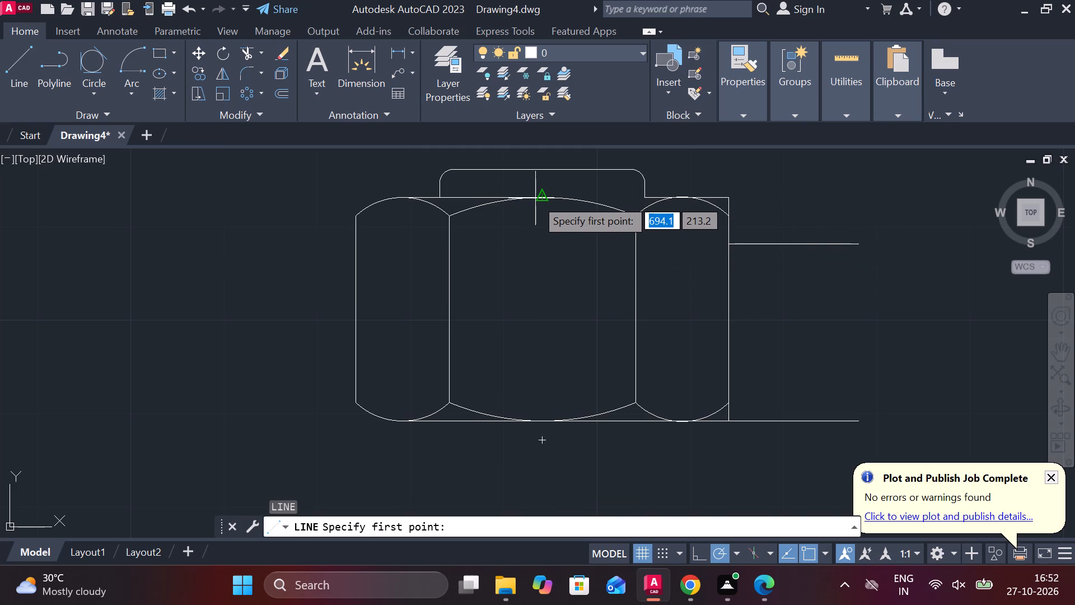
click(543, 169)
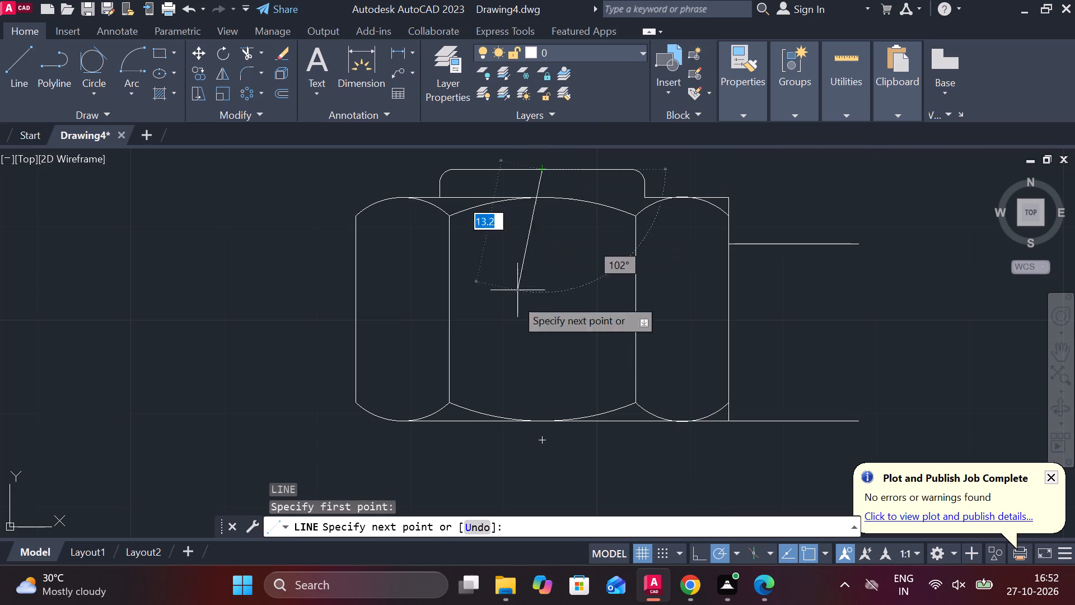
click(541, 420)
key(Escape)
Stretch the inner end of the upper offset line to the vertical centre line.
click(764, 247)
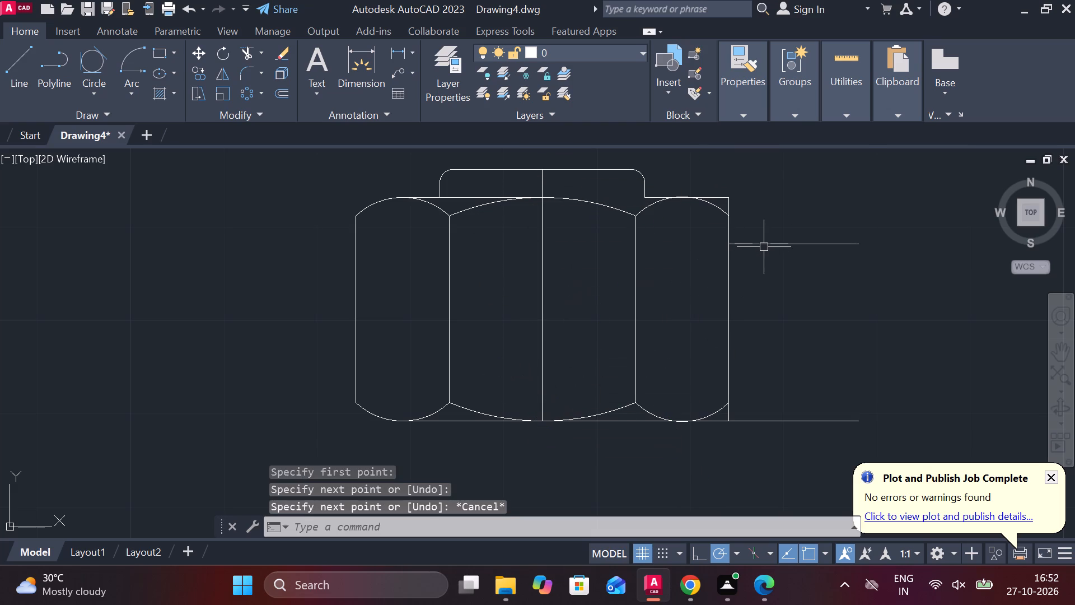
click(727, 244)
click(548, 245)
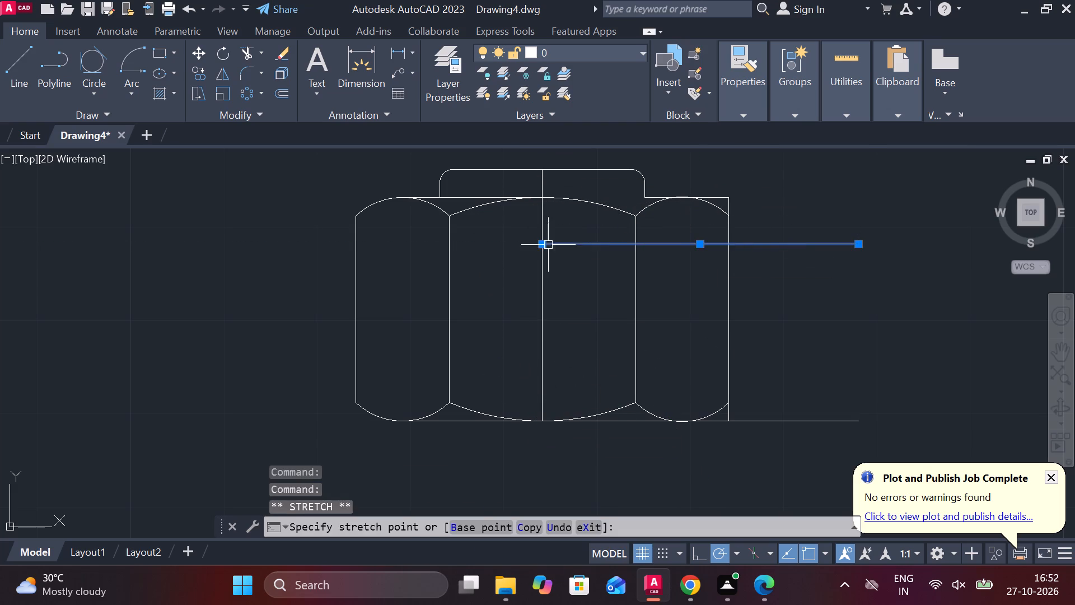
Trim the horizontal lines extending past the body's right edge, along with the bottom-edge stub outside the lower-right arc.
key(Escape)
text(TR)
key(space)
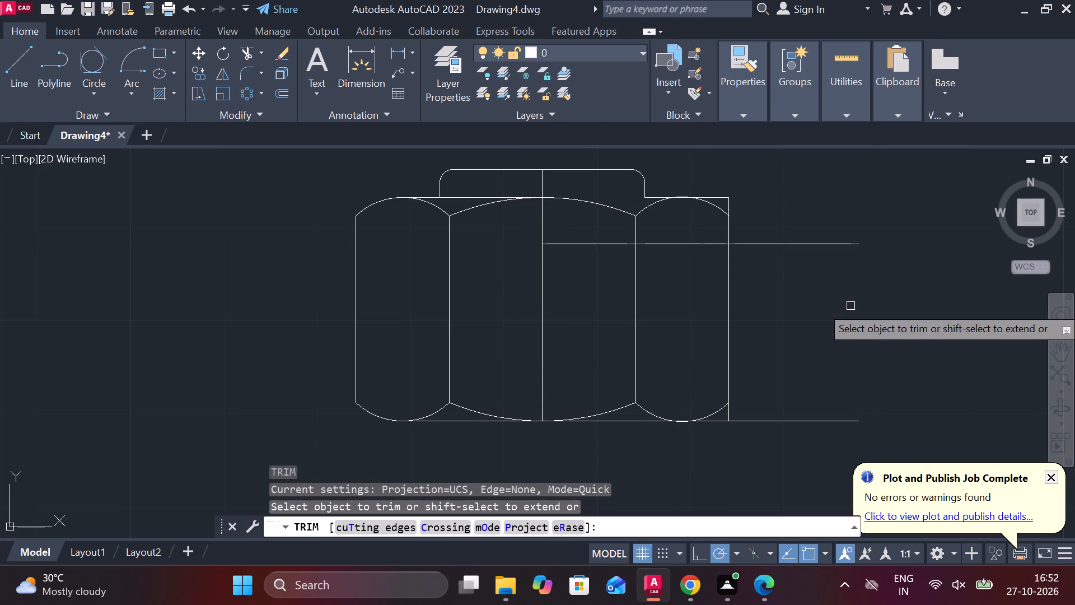
click(777, 241)
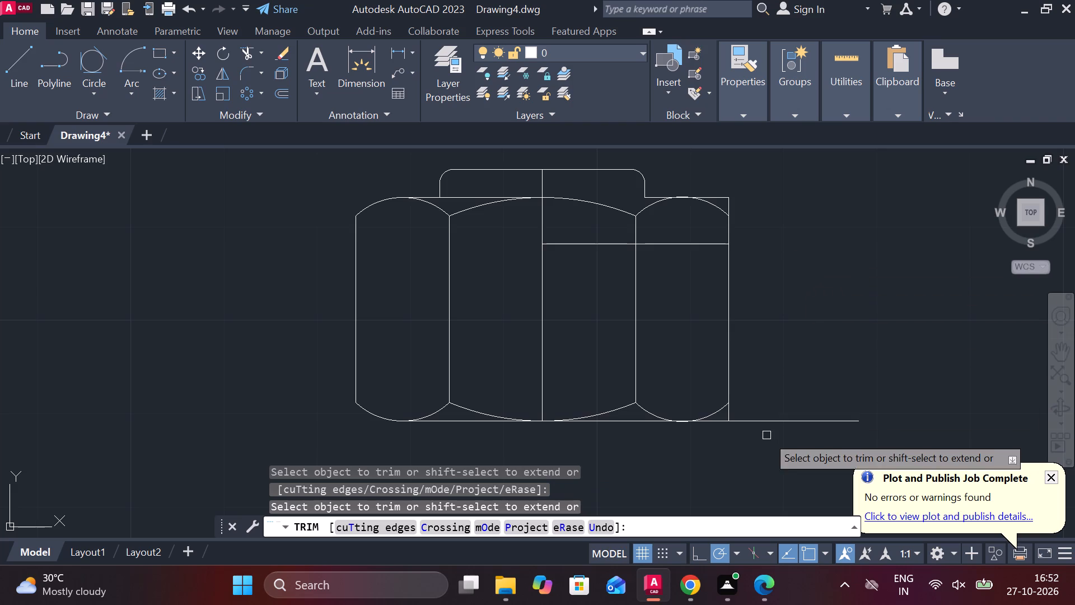
click(749, 422)
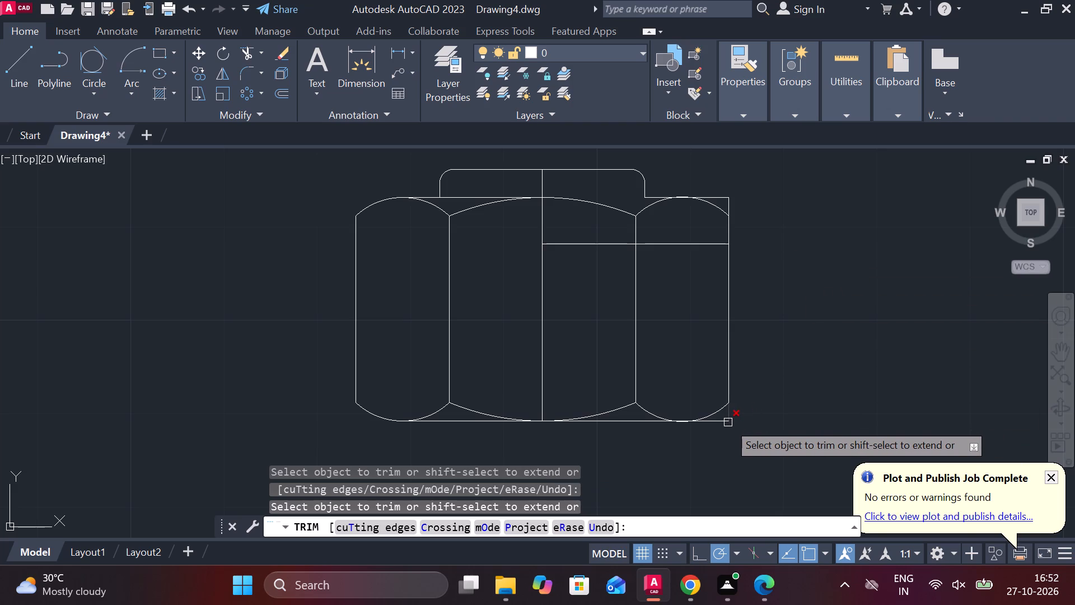
click(728, 422)
click(723, 422)
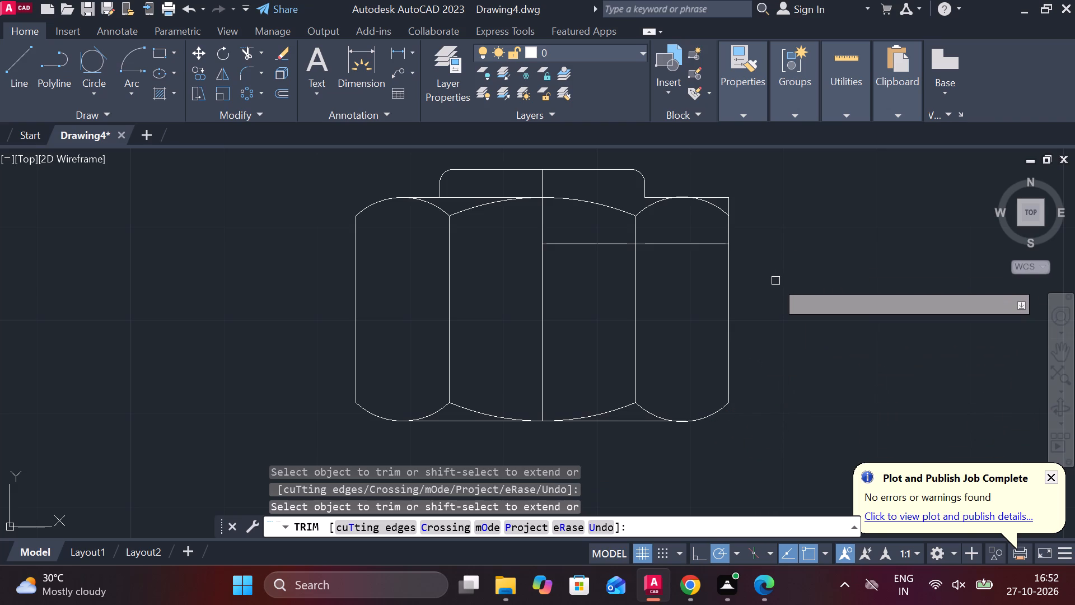
key(Escape)
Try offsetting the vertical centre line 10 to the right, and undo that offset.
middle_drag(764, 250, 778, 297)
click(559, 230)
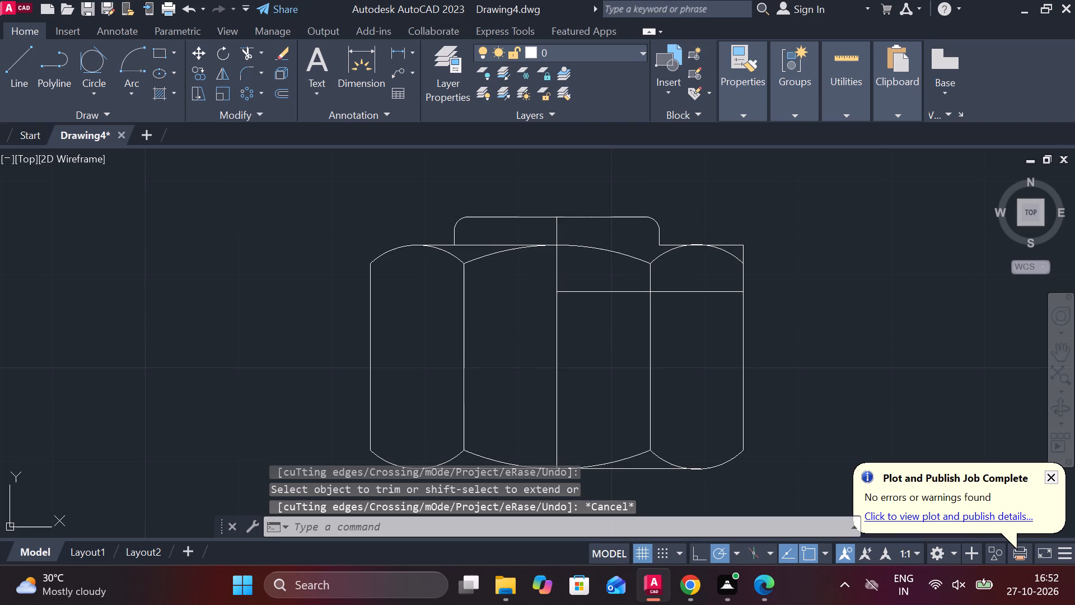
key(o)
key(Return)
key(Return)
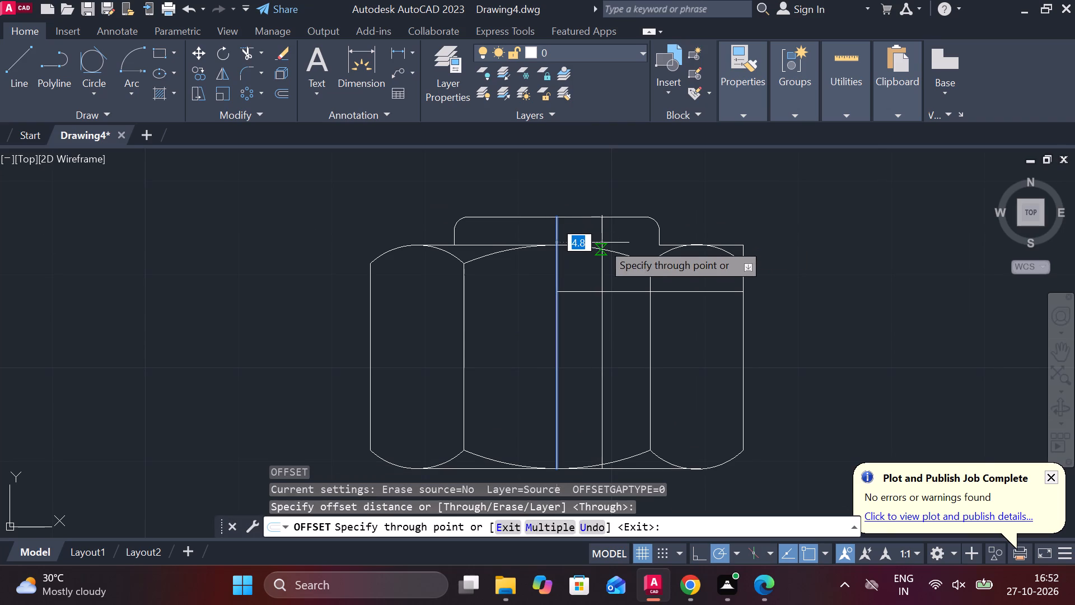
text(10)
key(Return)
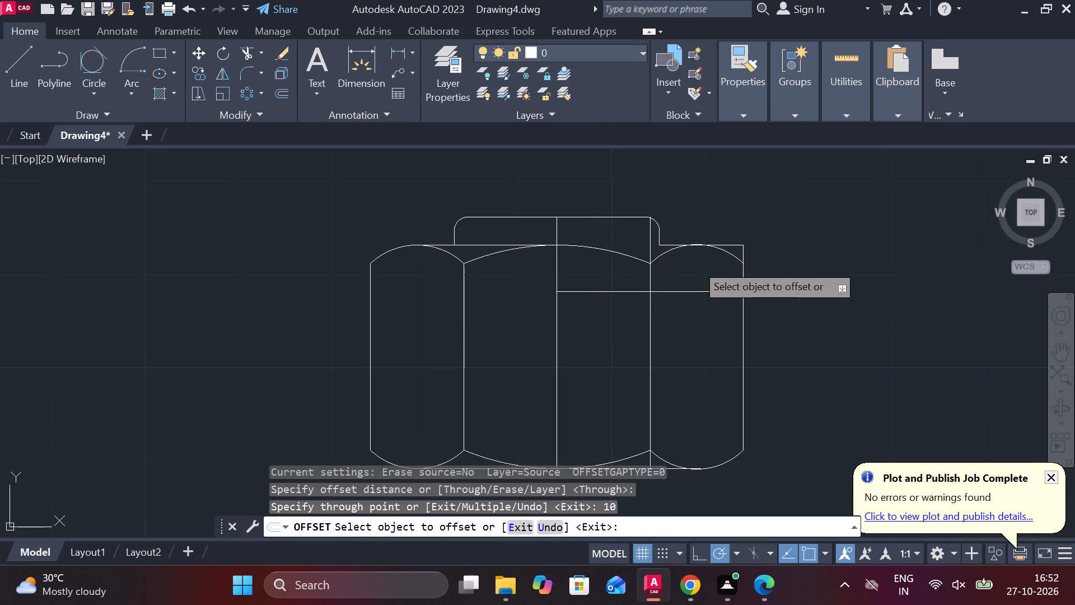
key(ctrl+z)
Offset the vertical centre line 5 to the right.
click(560, 267)
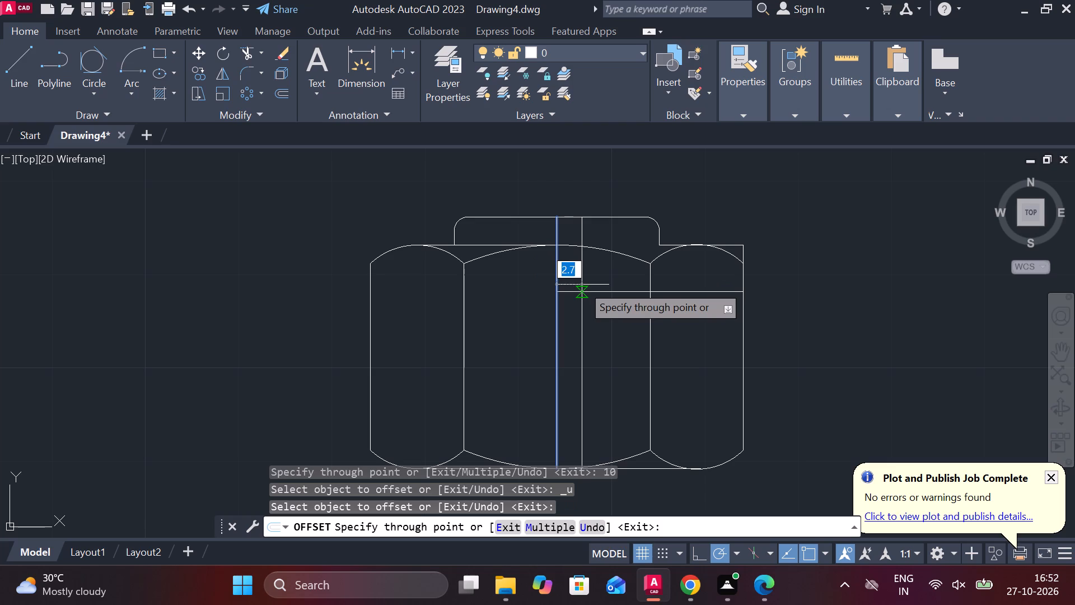
text(5)
key(space)
key(Escape)
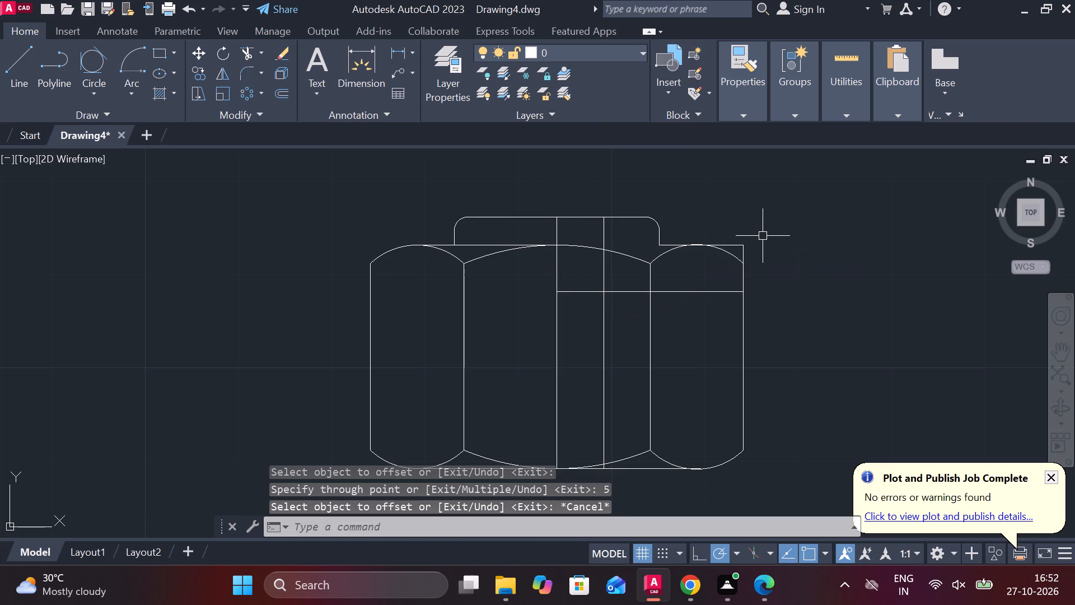
Trim away the inner vertical edge line right of centre and the lower arc segments on either side of its bottom end.
text(TR)
key(space)
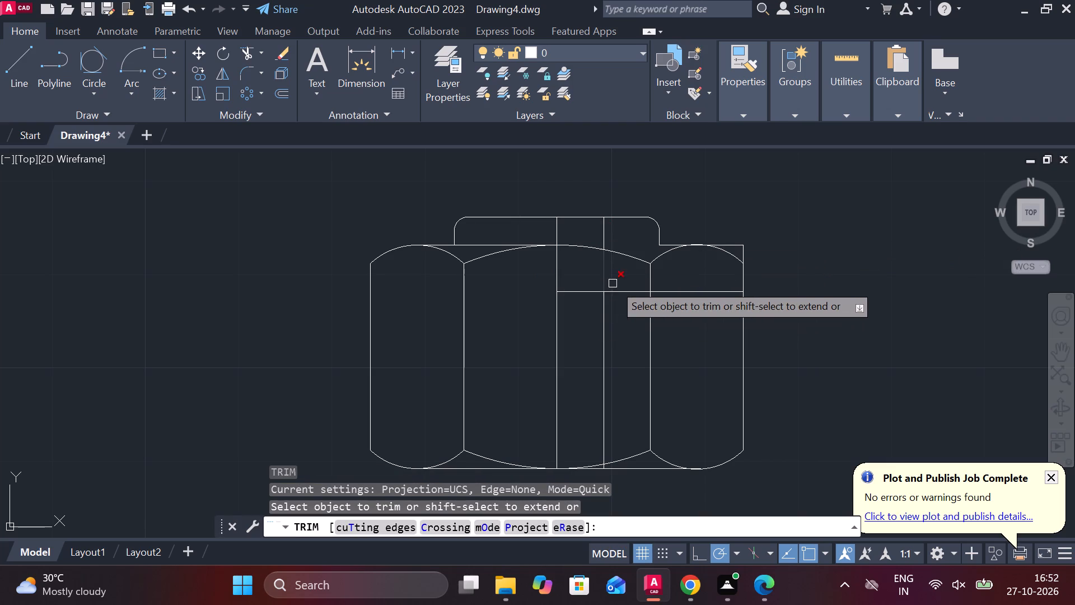
click(652, 284)
click(653, 311)
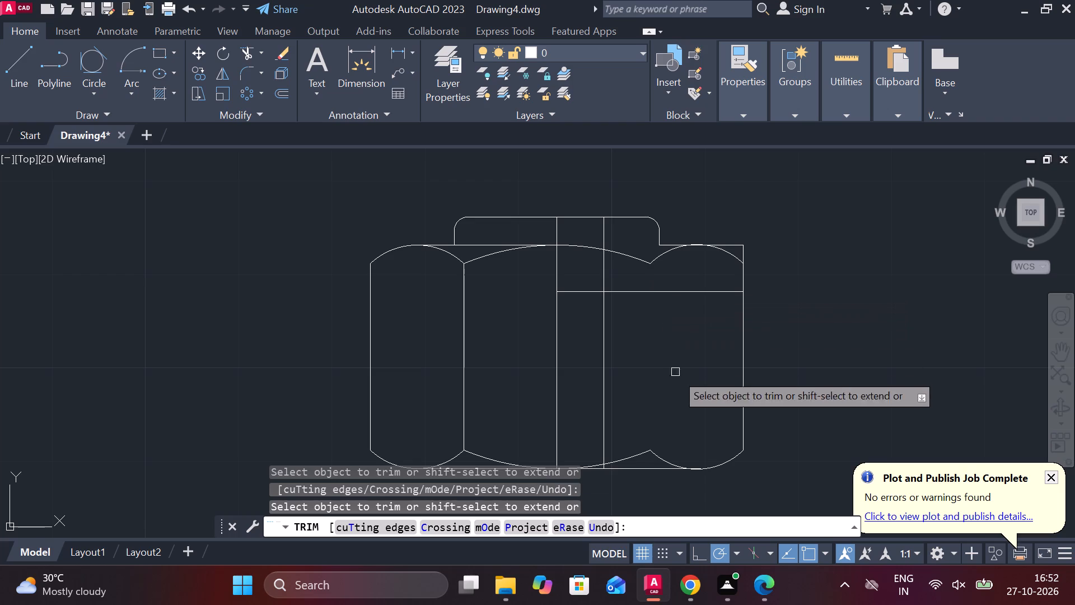
middle_drag(656, 396, 552, 330)
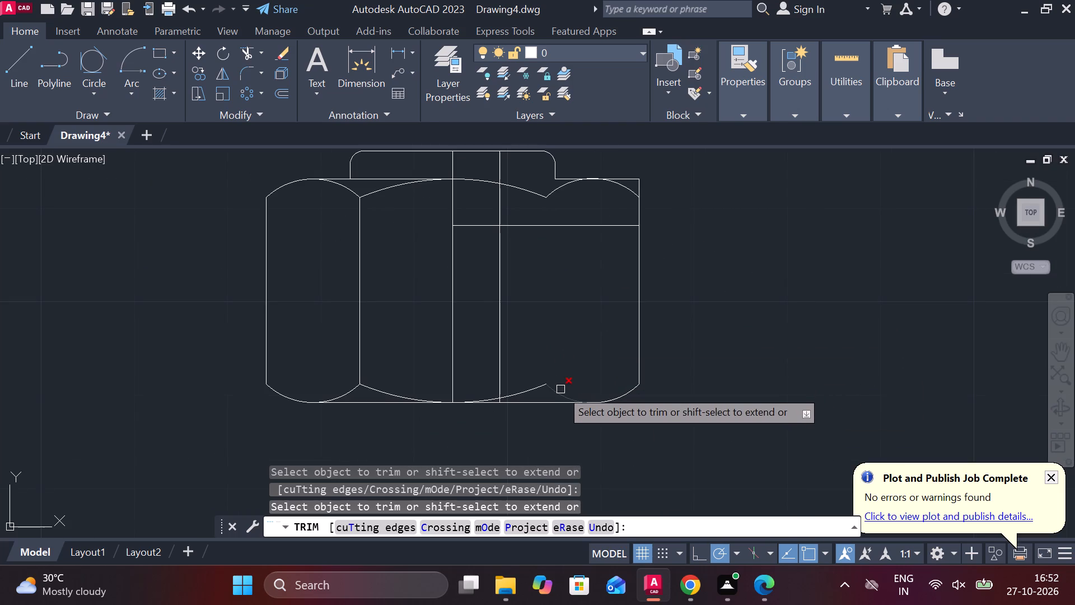
click(560, 389)
click(544, 388)
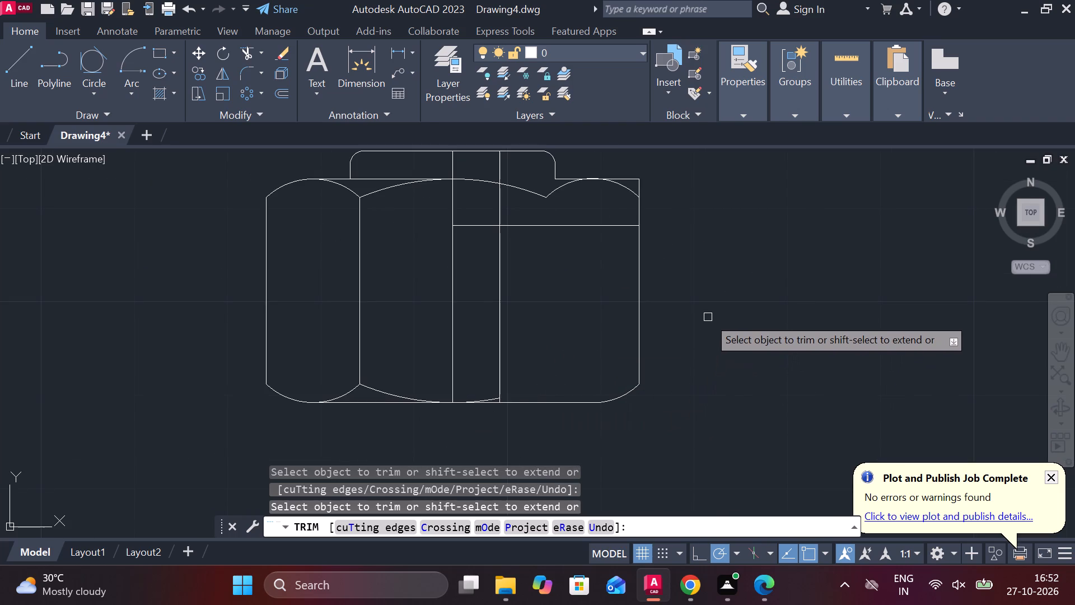
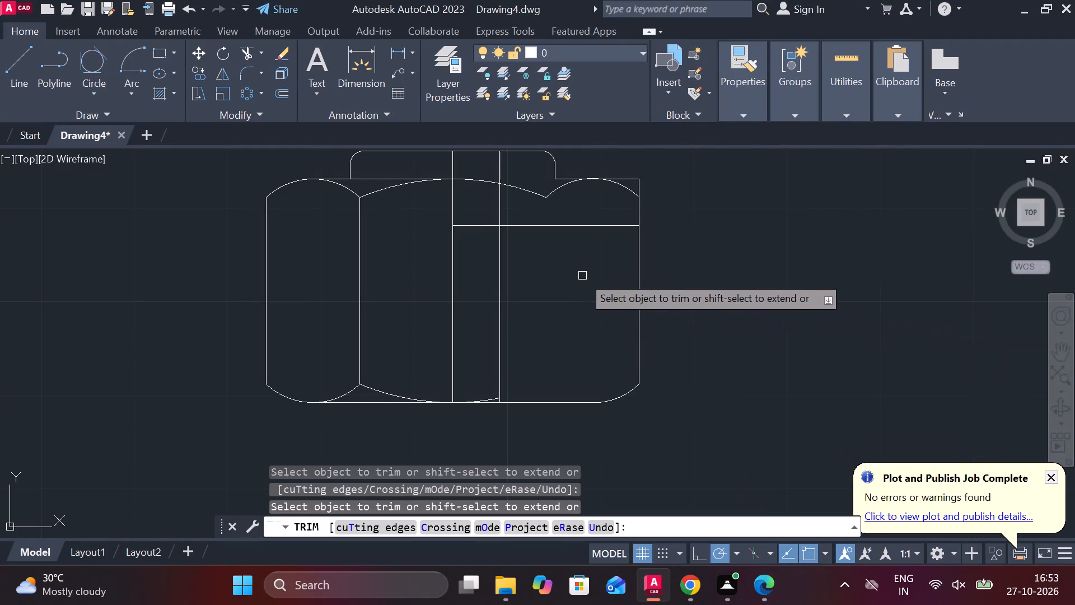
Copy the whole nut view to the free space beside the separate group of part drawings.
scroll(564, 259, down, 1)
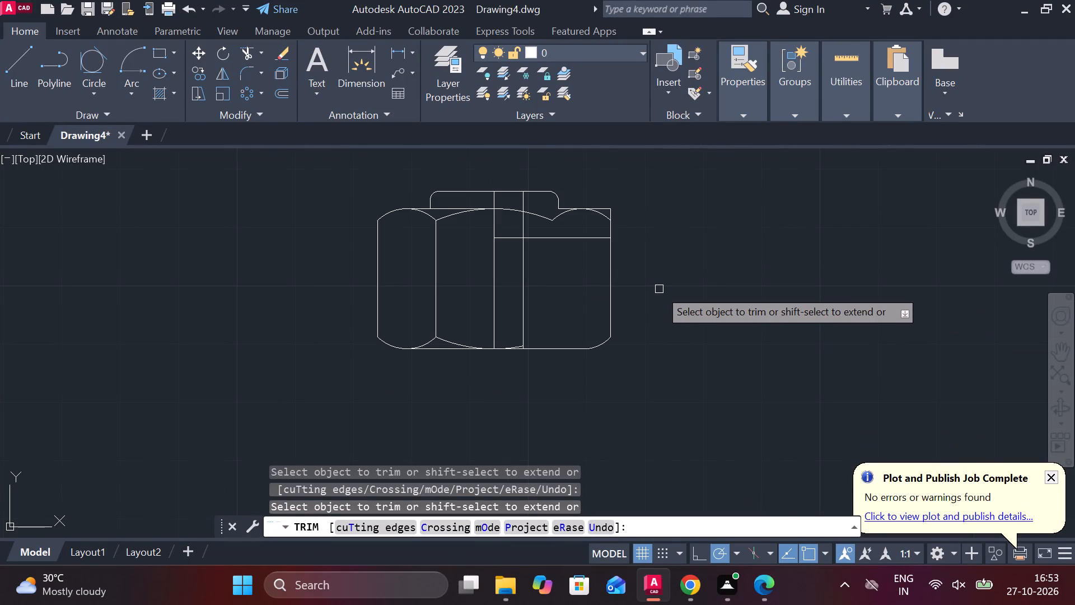
key(Escape)
click(352, 172)
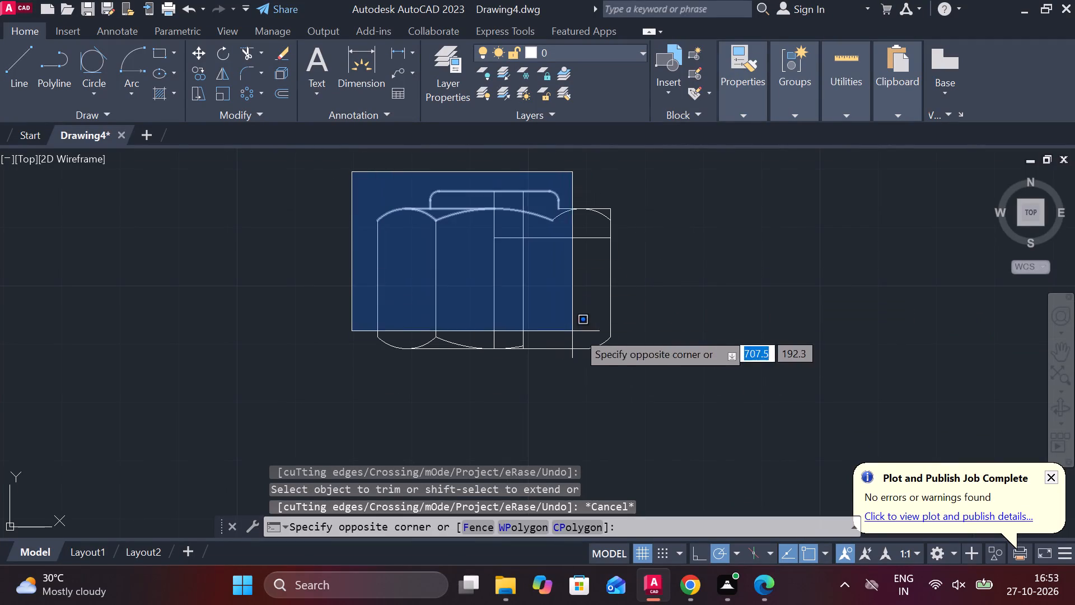
click(659, 369)
text(CO)
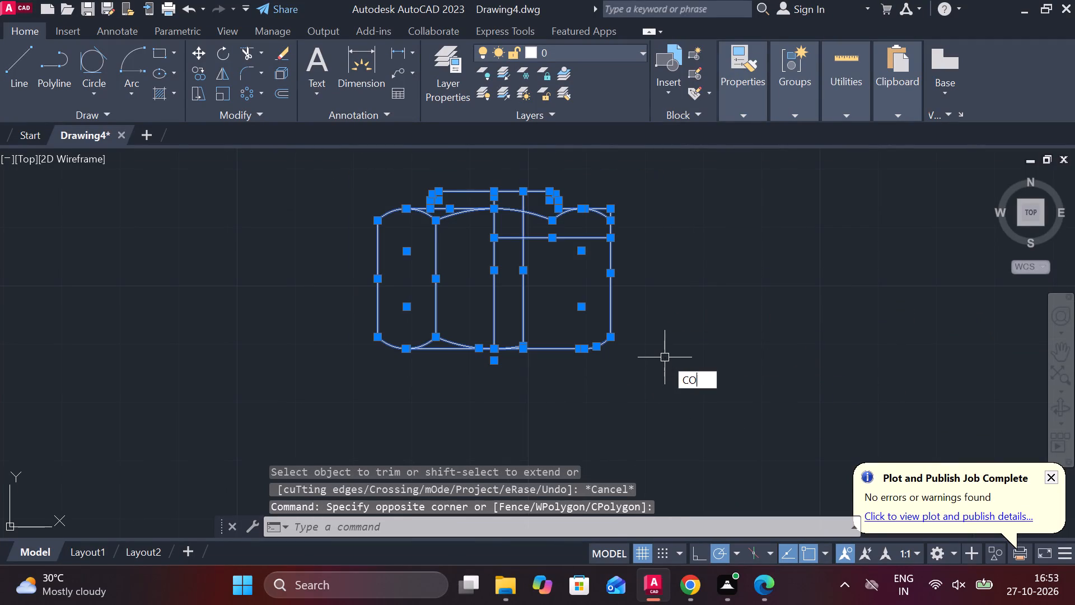
key(Return)
click(671, 356)
scroll(691, 355, down, 3)
middle_drag(462, 296, 583, 339)
middle_drag(357, 283, 571, 363)
scroll(551, 365, down, 1)
scroll(451, 301, down, 1)
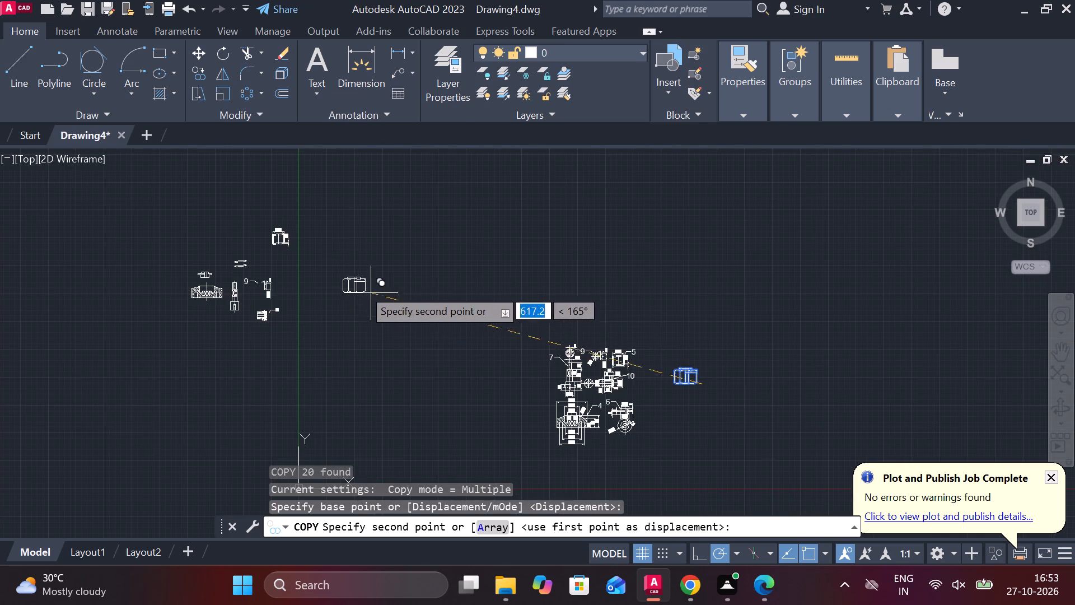
click(318, 278)
scroll(331, 284, up, 3)
key(Escape)
middle_drag(305, 266, 517, 355)
scroll(411, 291, up, 2)
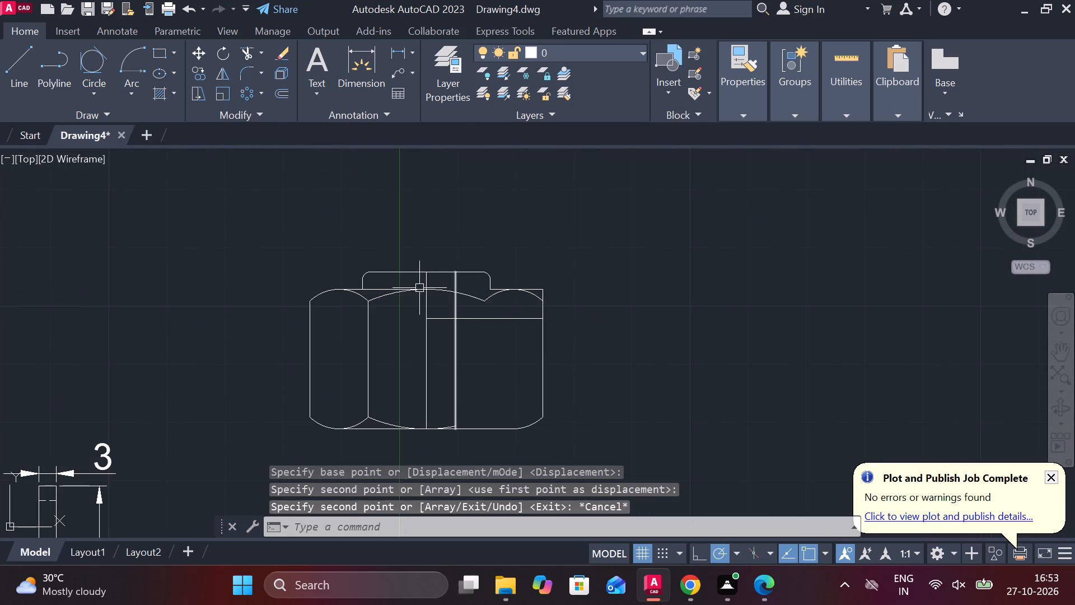
On the original nut view, trim away the upper middle arc right of the vertical centre line.
text(TR)
key(space)
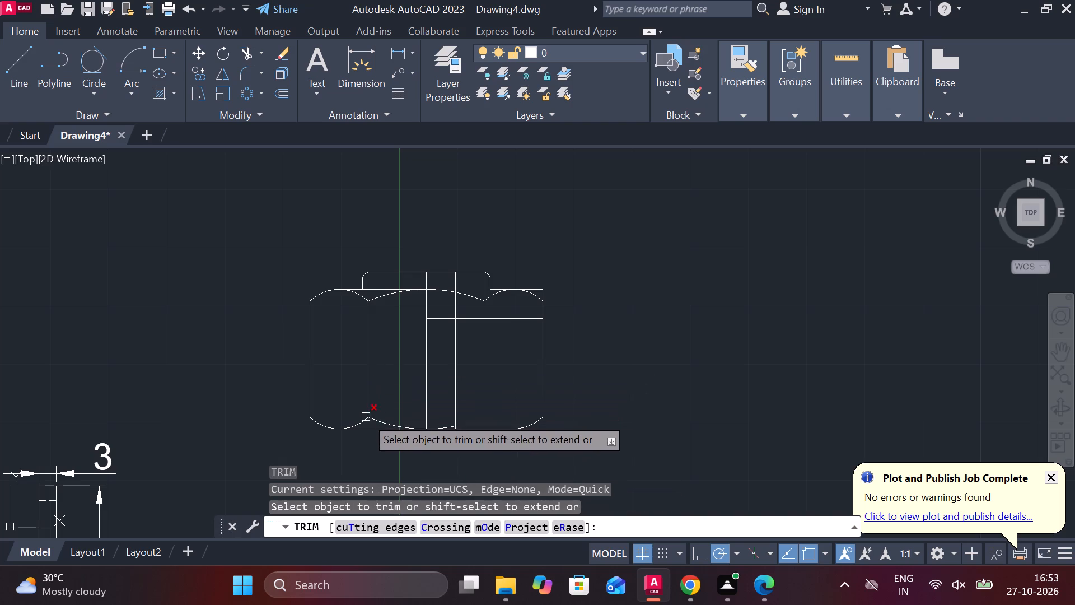
scroll(514, 339, down, 1)
scroll(602, 336, down, 4)
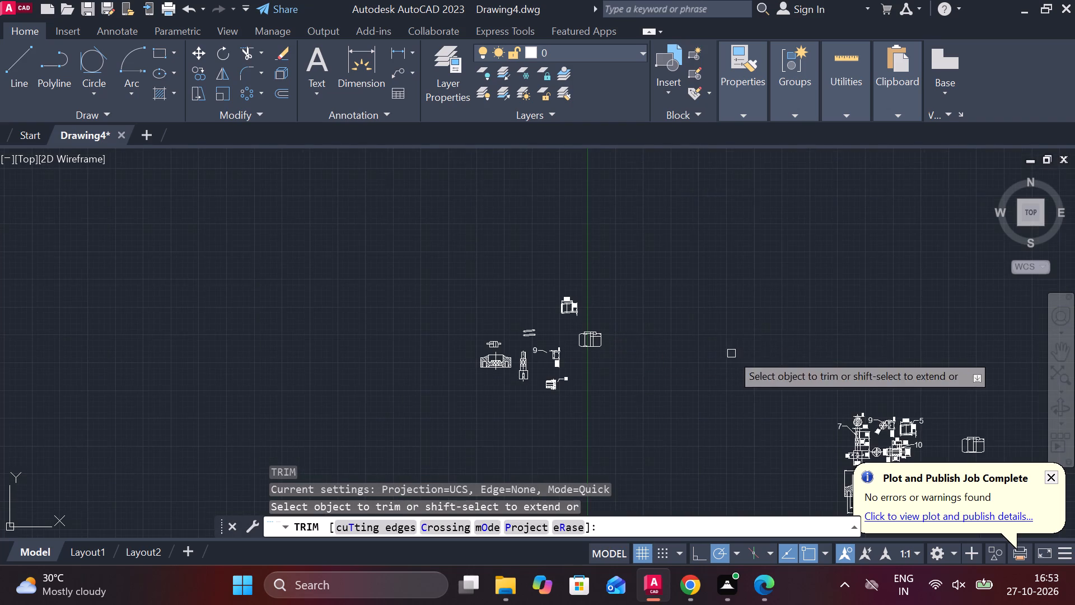
middle_drag(731, 353, 474, 212)
scroll(750, 288, up, 3)
scroll(655, 345, up, 2)
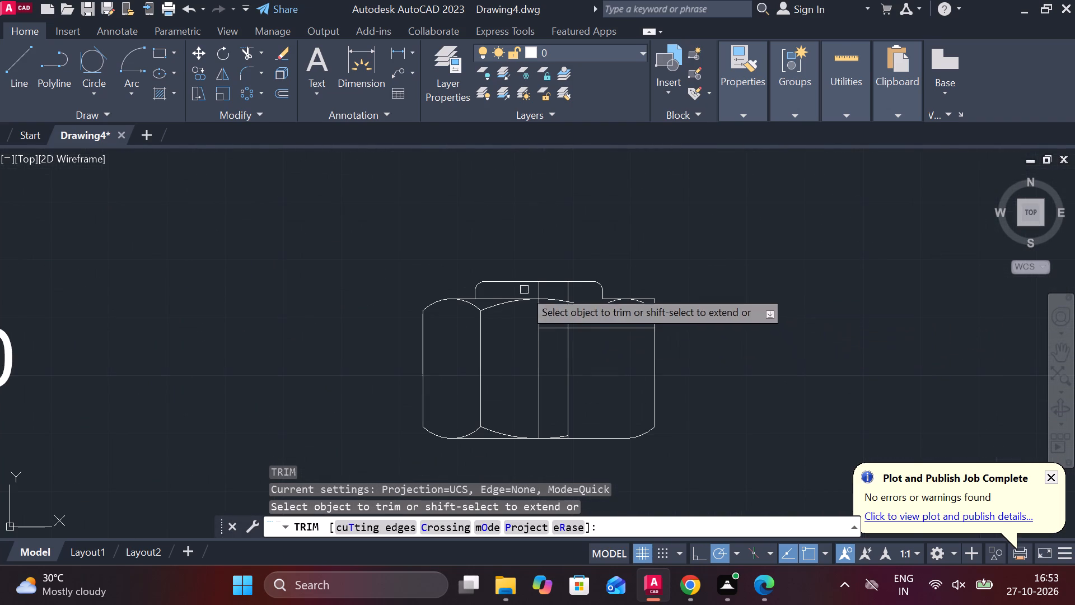
scroll(574, 295, up, 3)
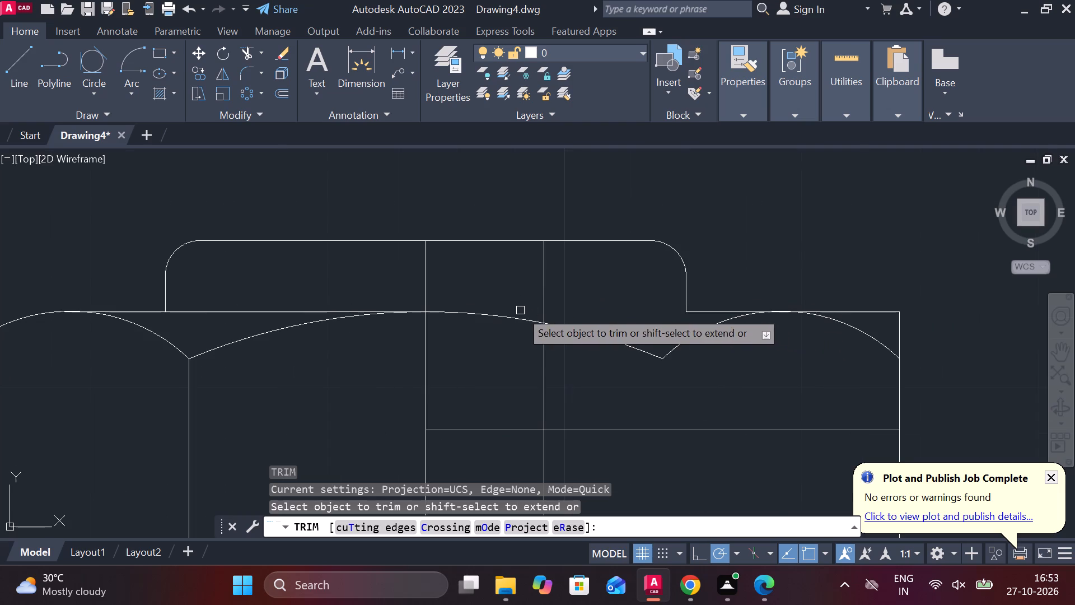
click(510, 319)
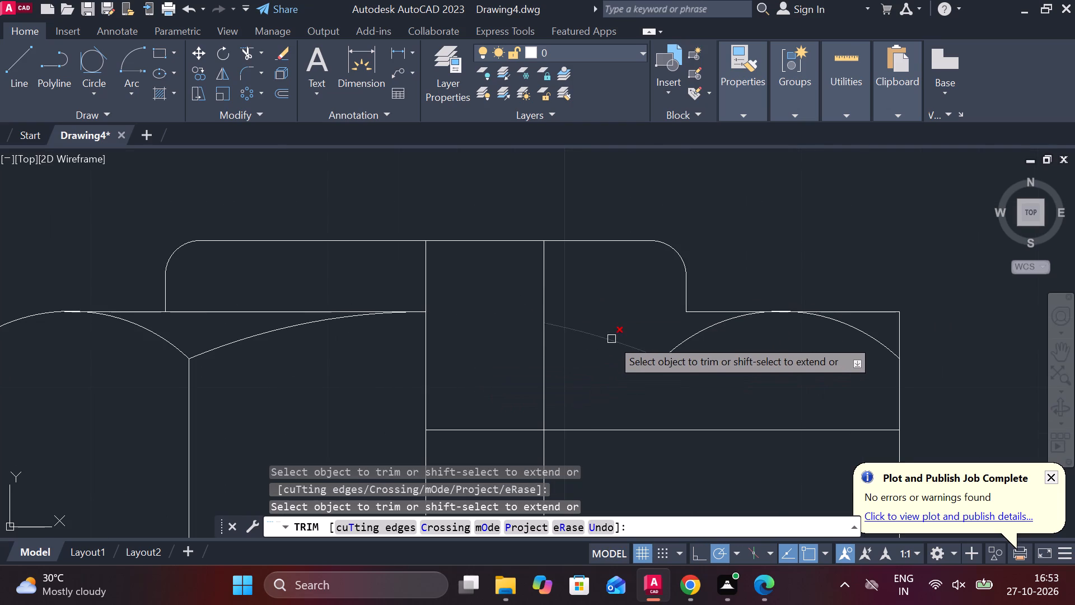
click(611, 336)
click(691, 345)
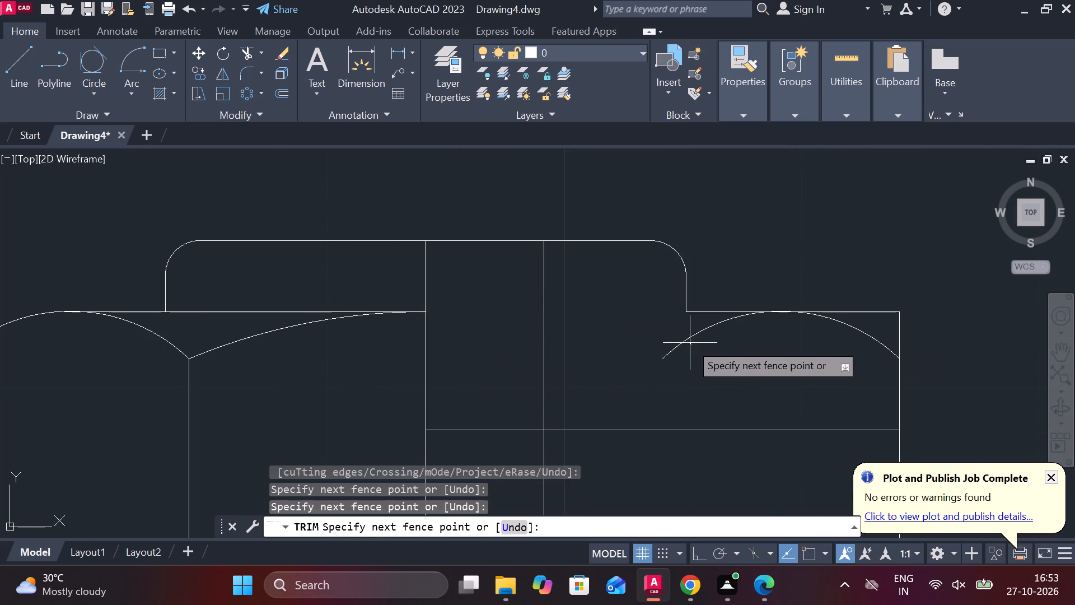
click(690, 343)
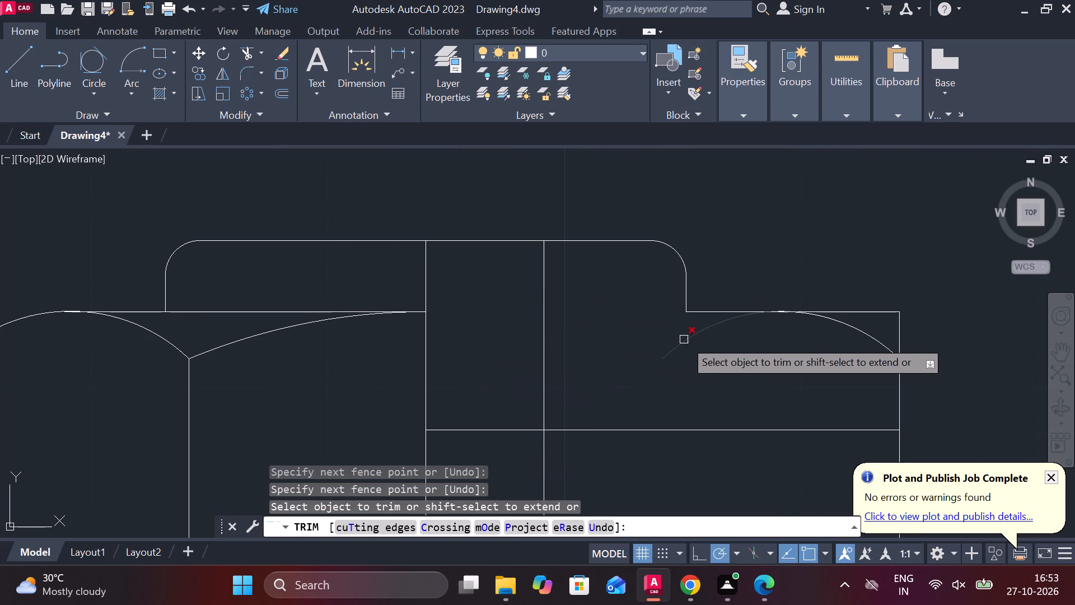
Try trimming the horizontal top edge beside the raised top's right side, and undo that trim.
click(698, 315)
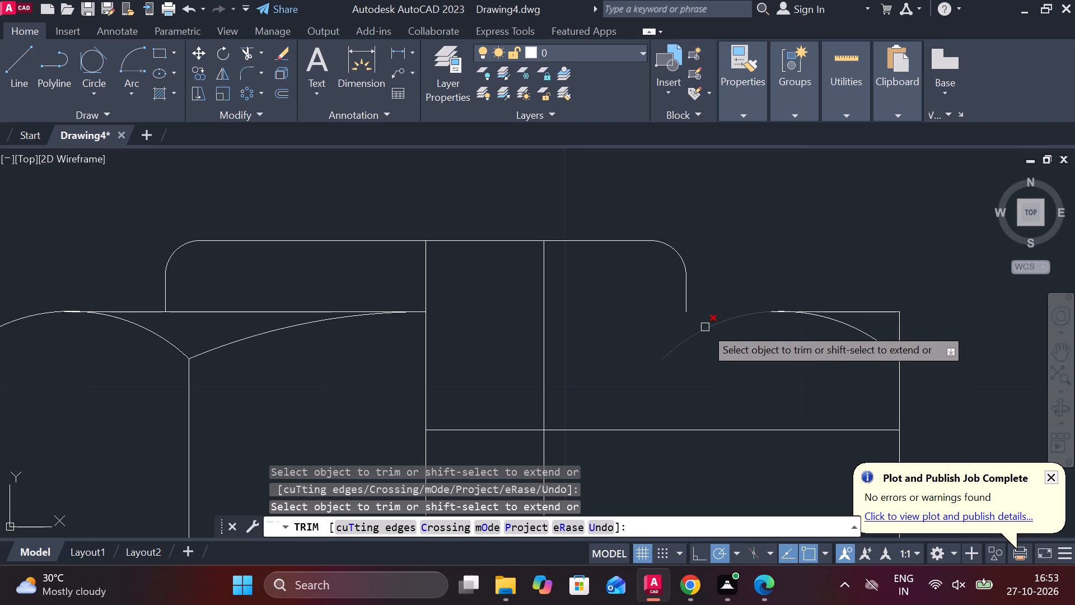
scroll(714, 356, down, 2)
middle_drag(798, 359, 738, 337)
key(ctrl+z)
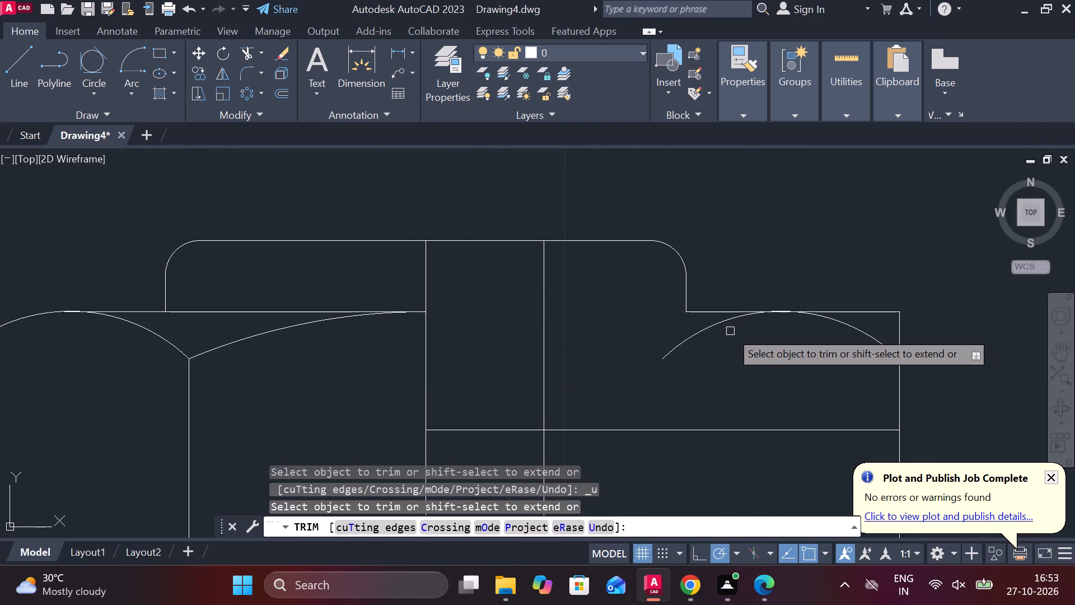
Trim the inner half of the upper-right arc and the square corner lines outside its outer half.
click(694, 329)
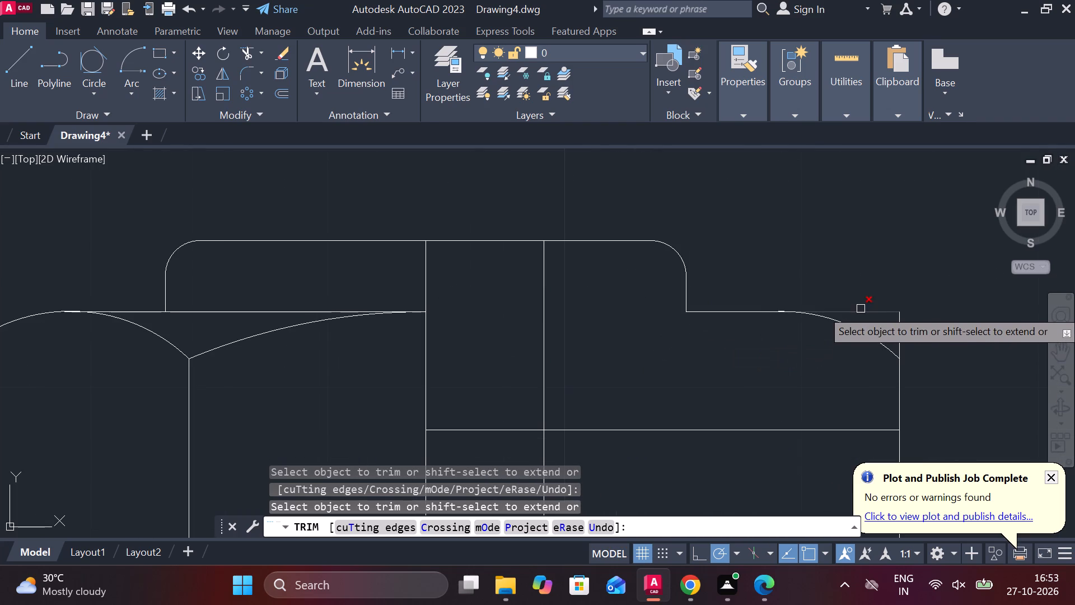
click(861, 309)
click(903, 326)
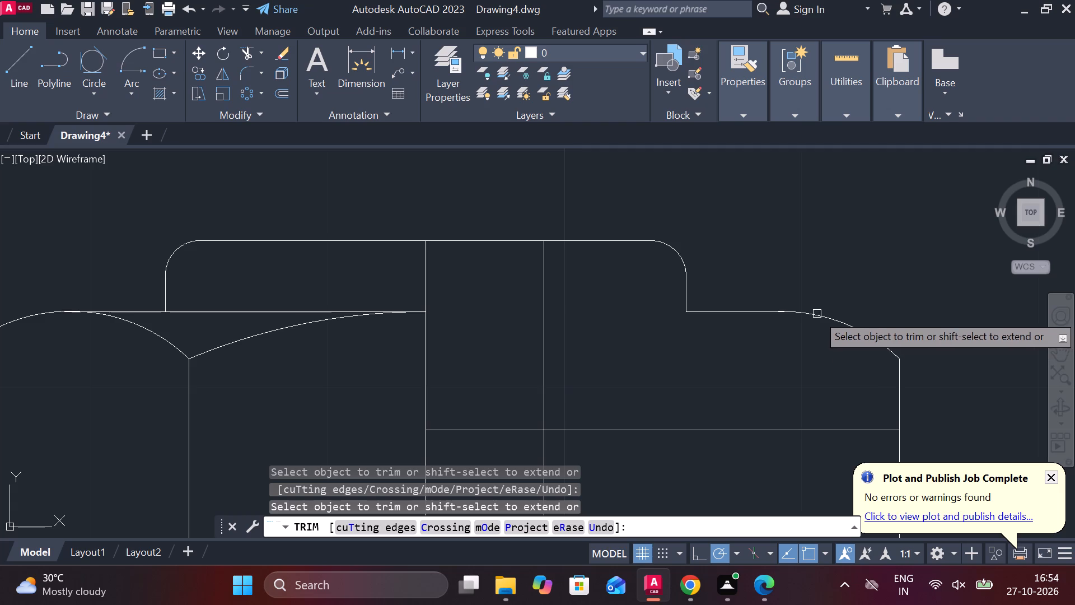
scroll(788, 311, up, 3)
click(758, 310)
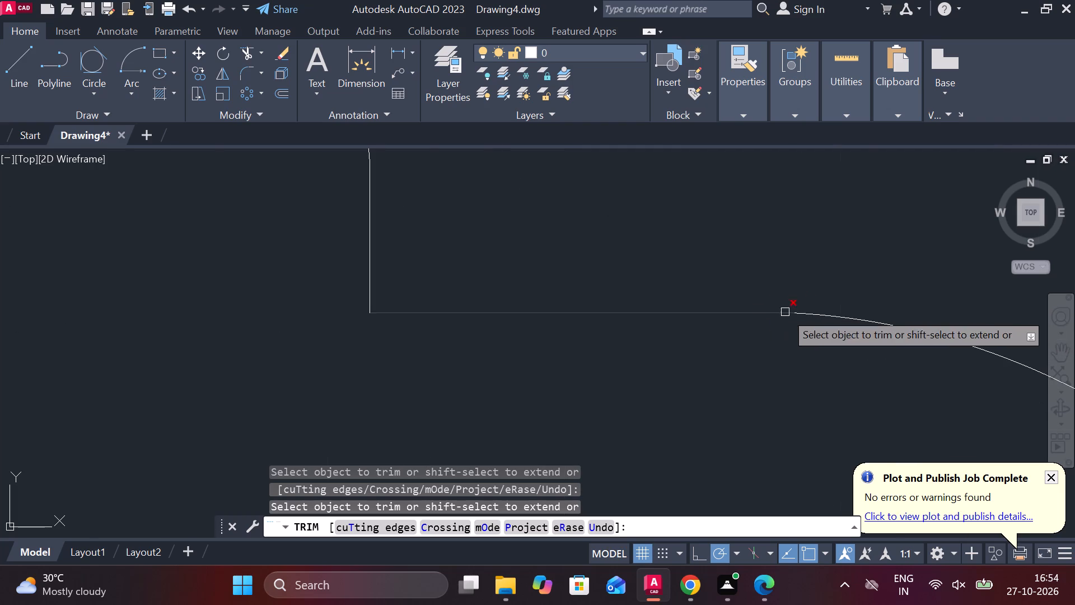
Trim the offset vertical line below the internal horizontal line, plus the leftover lower arc and stub at its bottom end.
scroll(798, 297, down, 5)
middle_drag(899, 349, 766, 226)
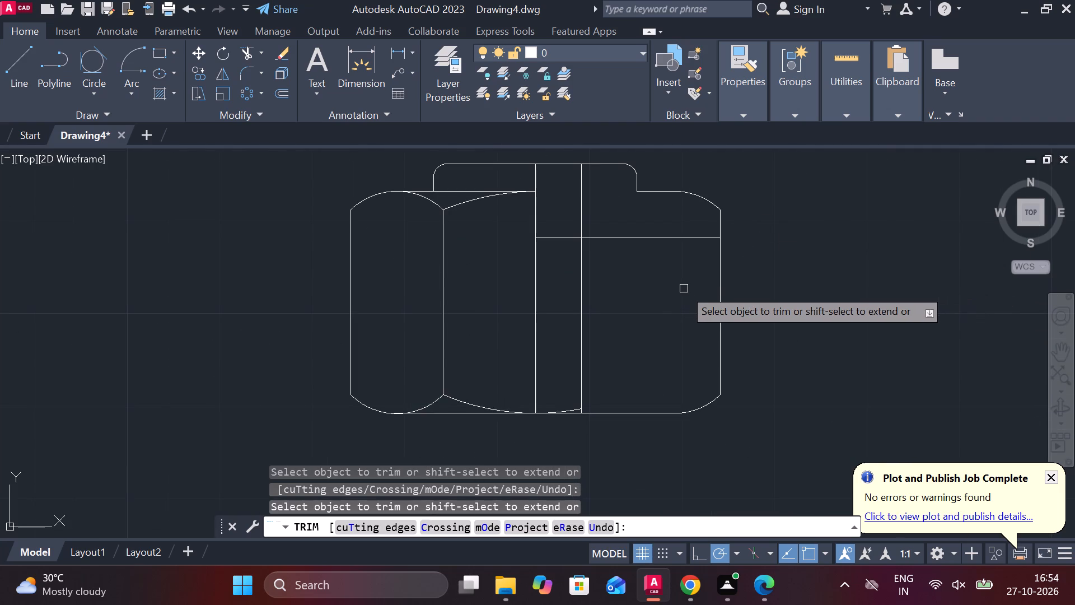
click(578, 257)
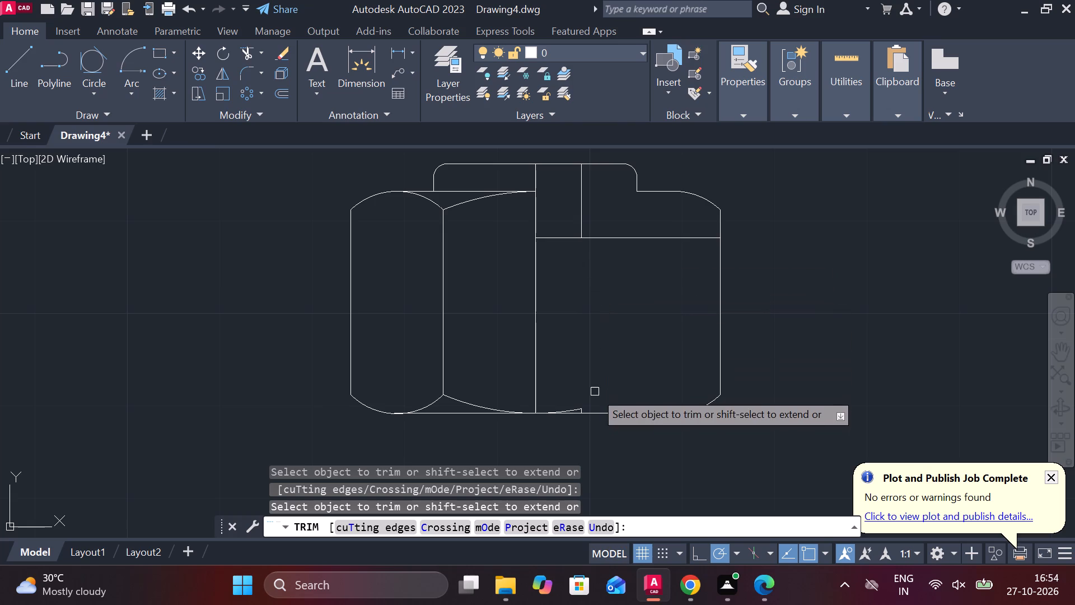
scroll(574, 409, up, 3)
click(590, 415)
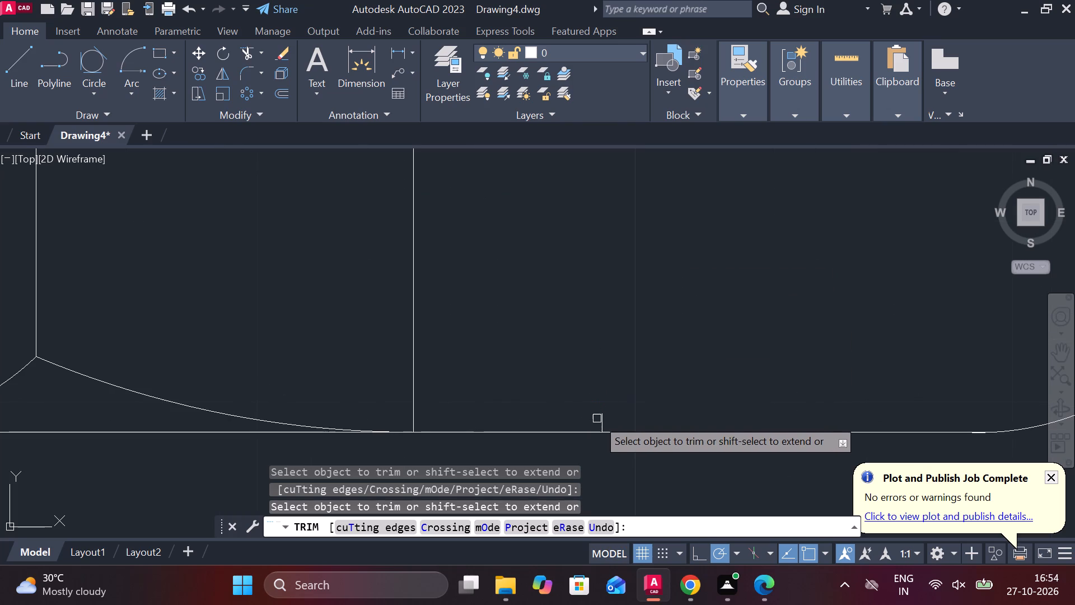
click(600, 421)
scroll(610, 369, down, 4)
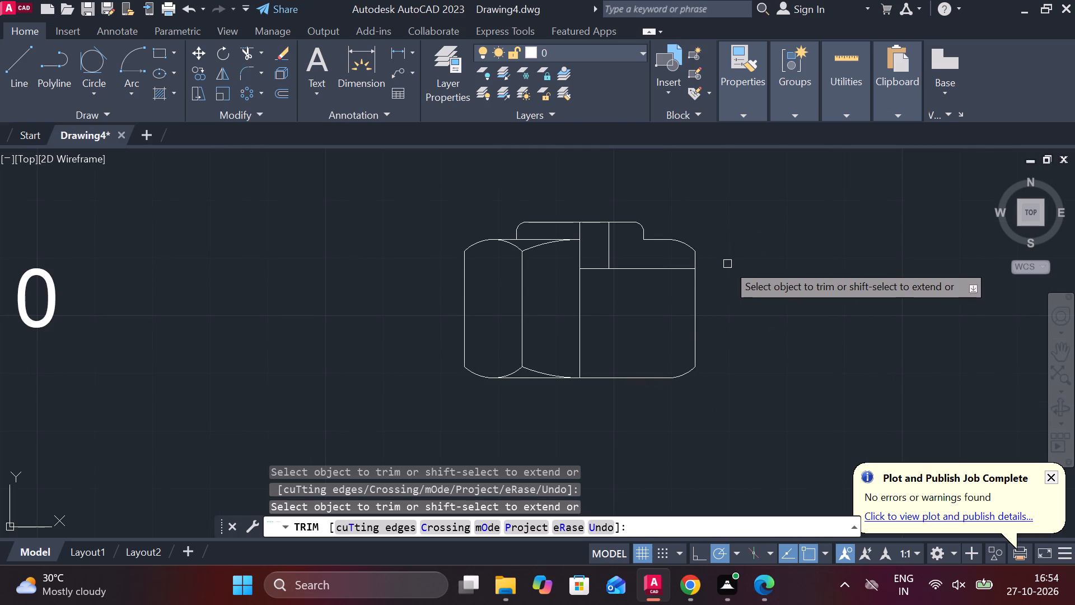
key(Escape)
middle_drag(723, 264, 698, 262)
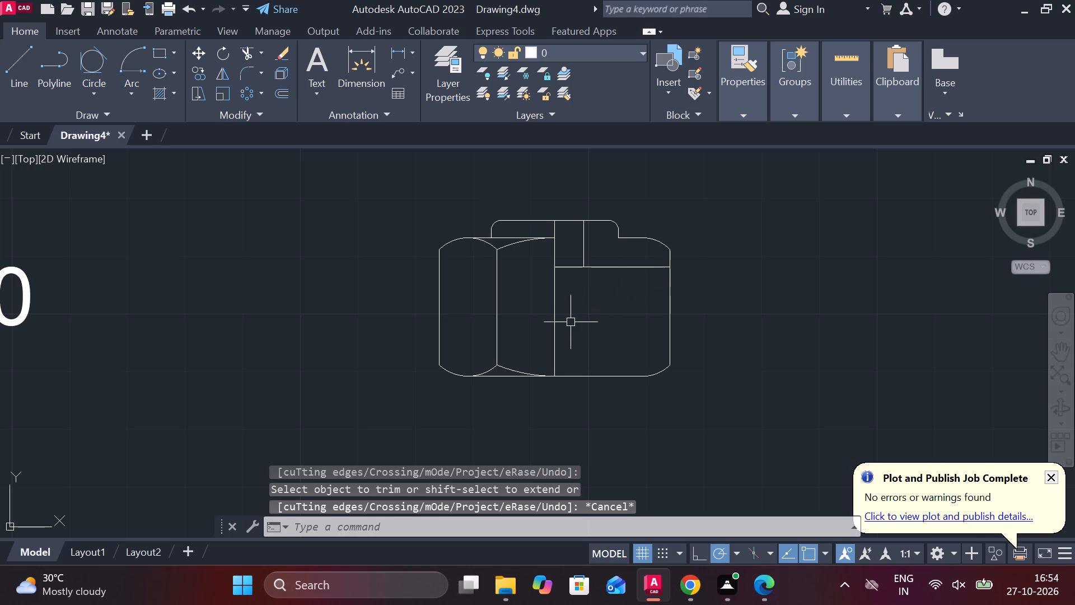
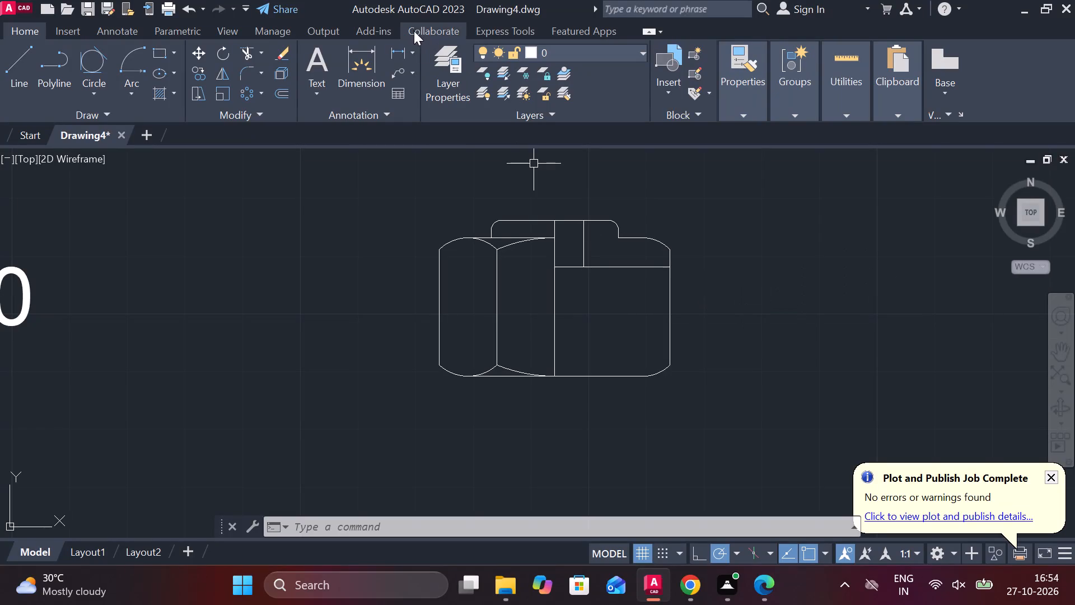
Offset the nut view's vertical centre line 11 to the right.
middle_drag(412, 76, 374, 76)
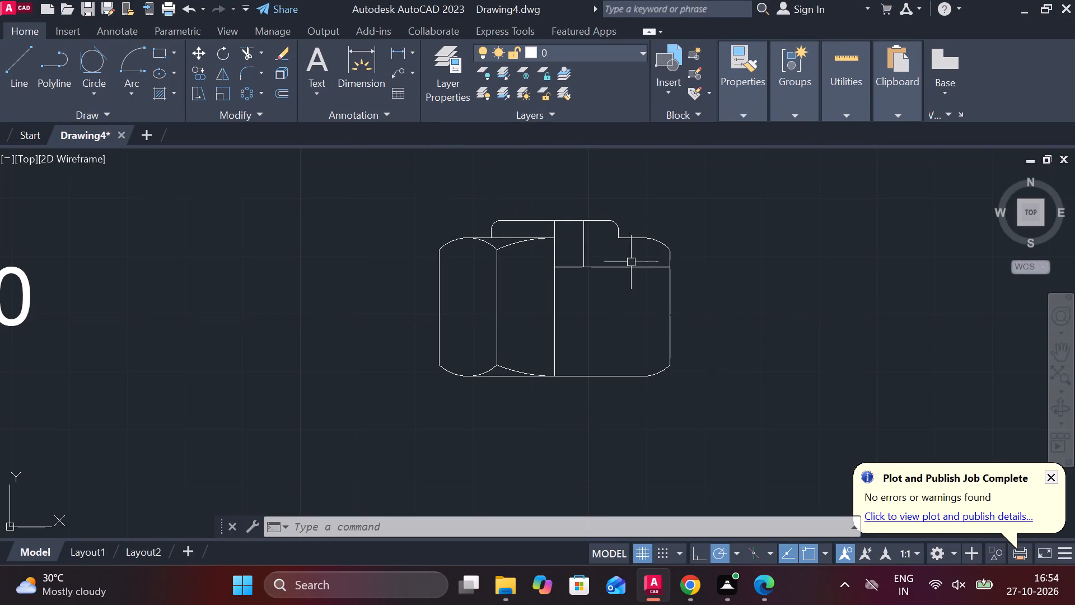
scroll(643, 266, up, 1)
scroll(562, 322, down, 1)
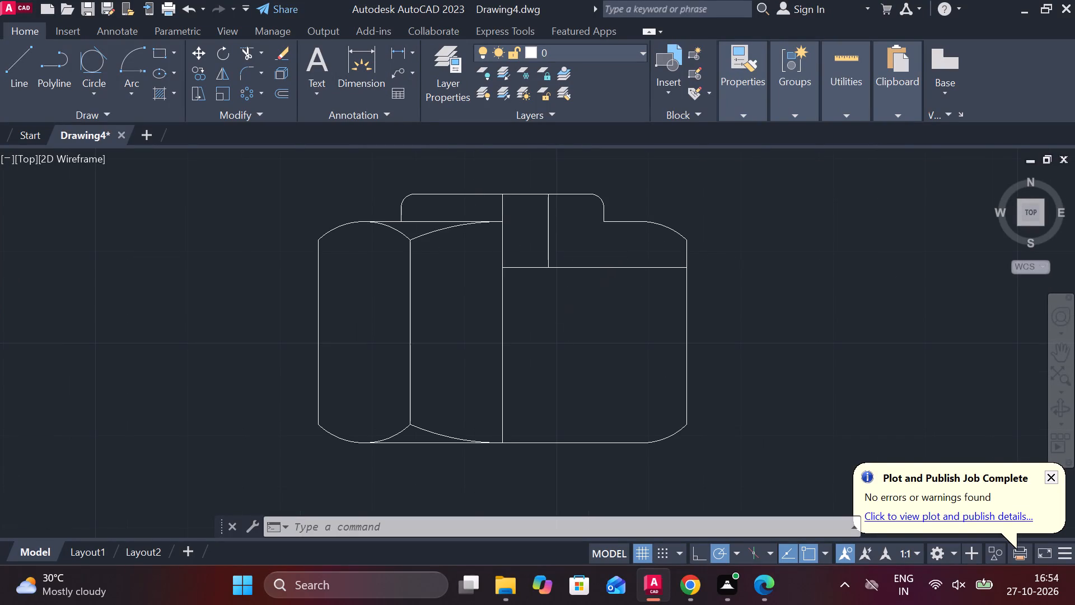
click(526, 361)
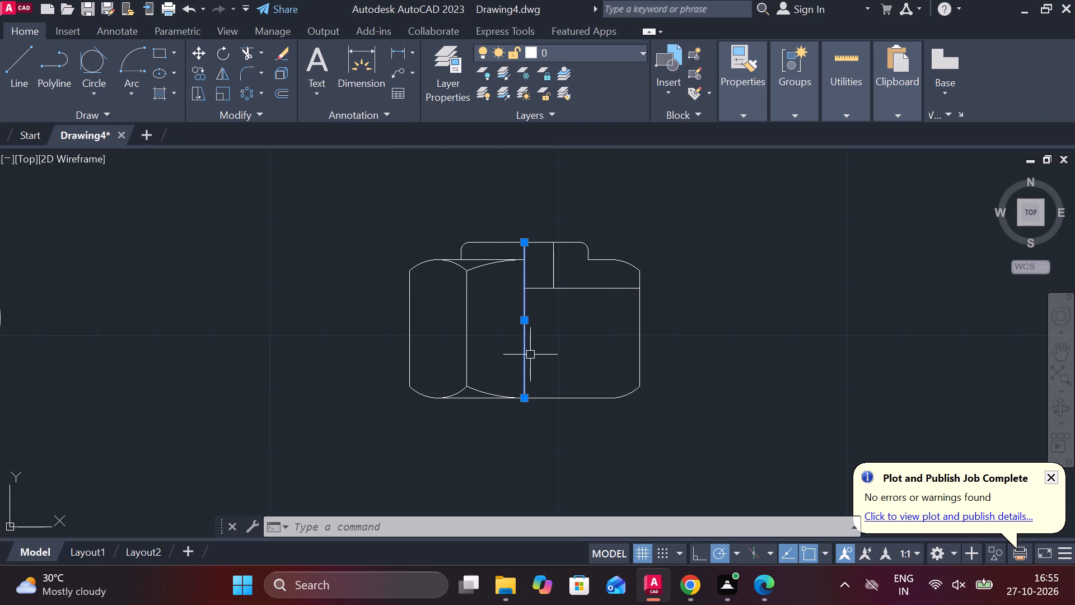
key(o)
key(Return)
key(Return)
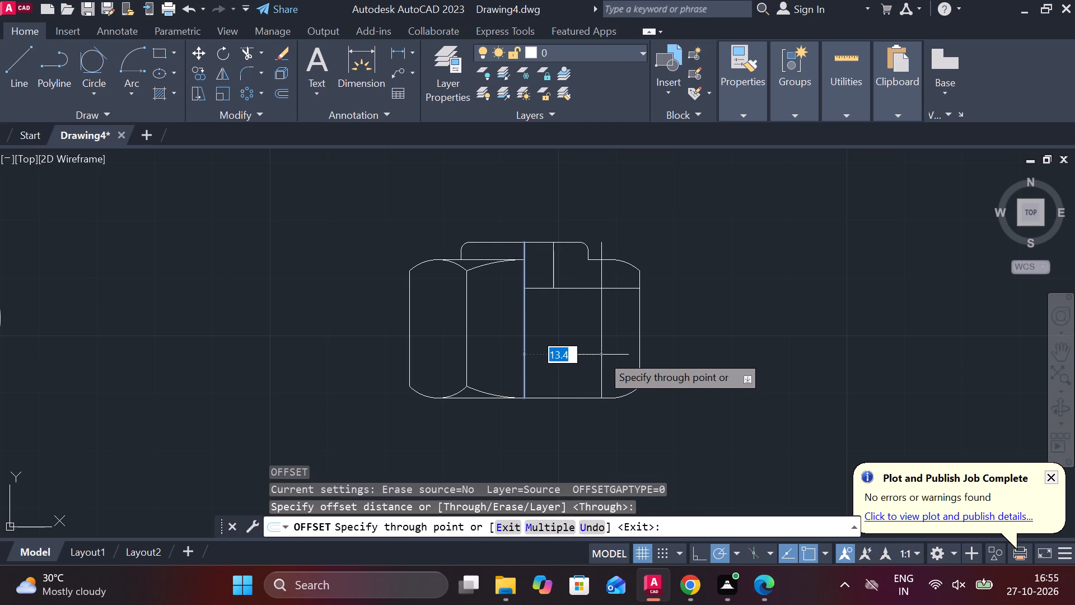
text(11)
key(space)
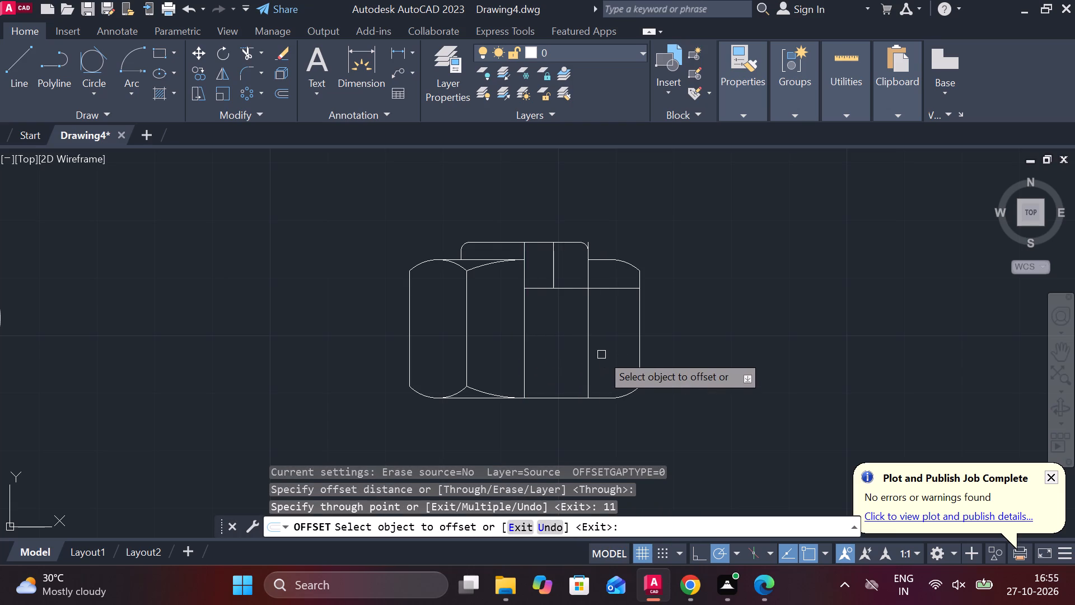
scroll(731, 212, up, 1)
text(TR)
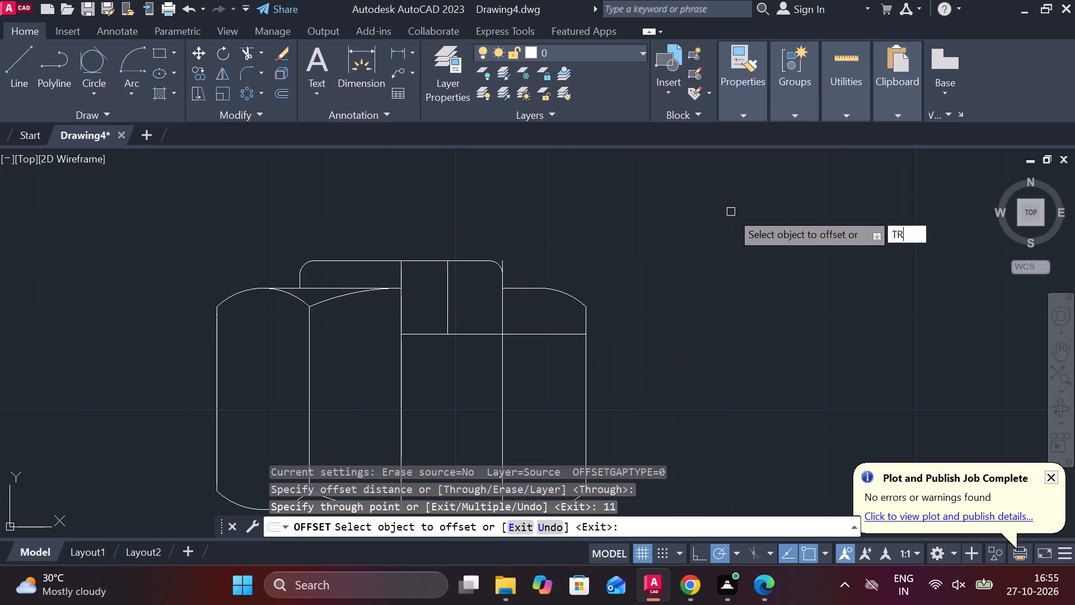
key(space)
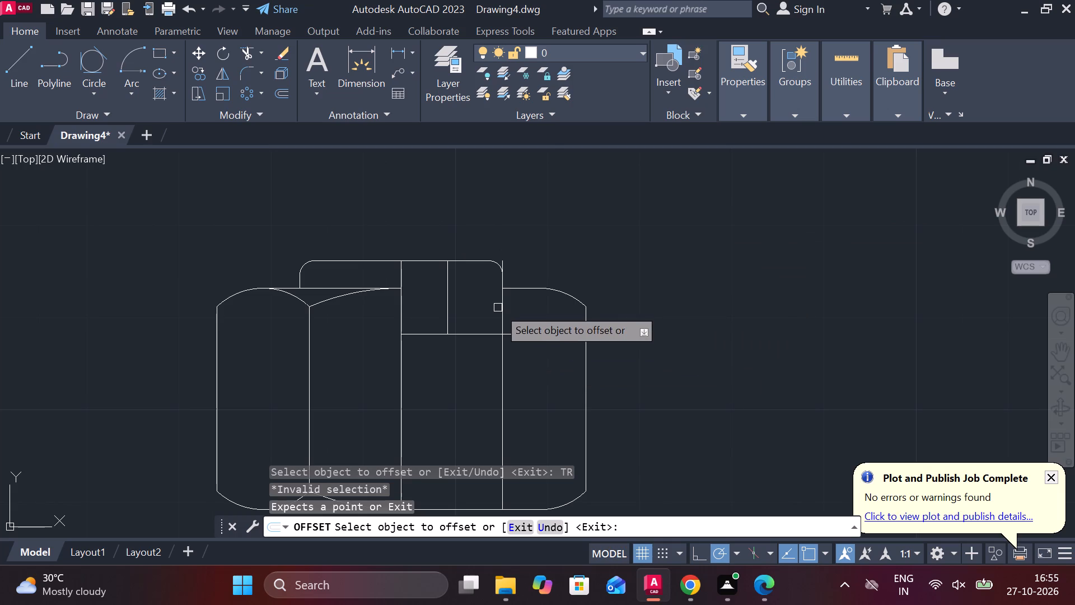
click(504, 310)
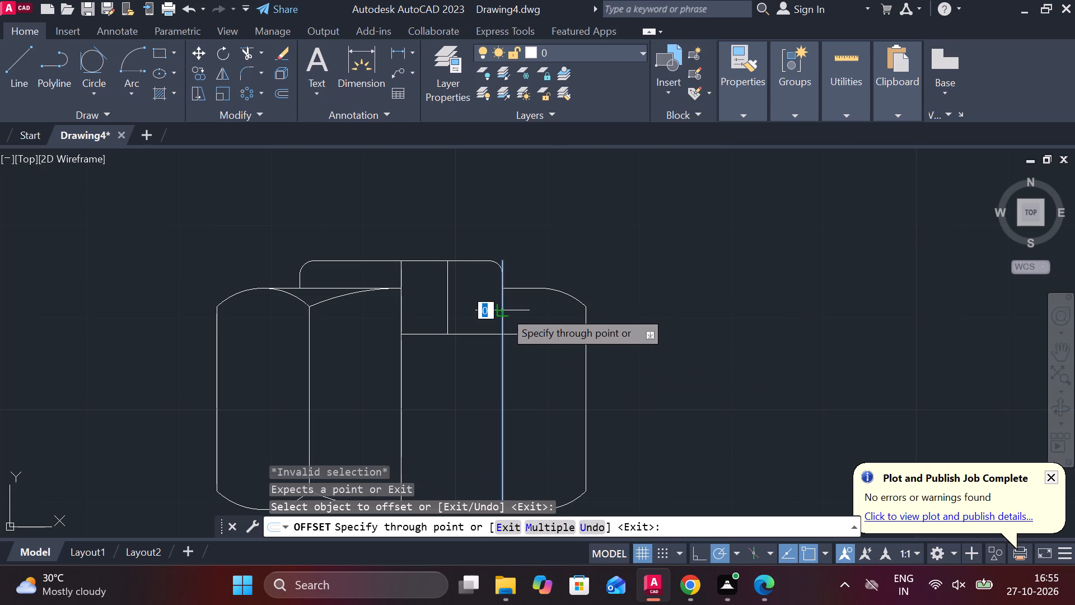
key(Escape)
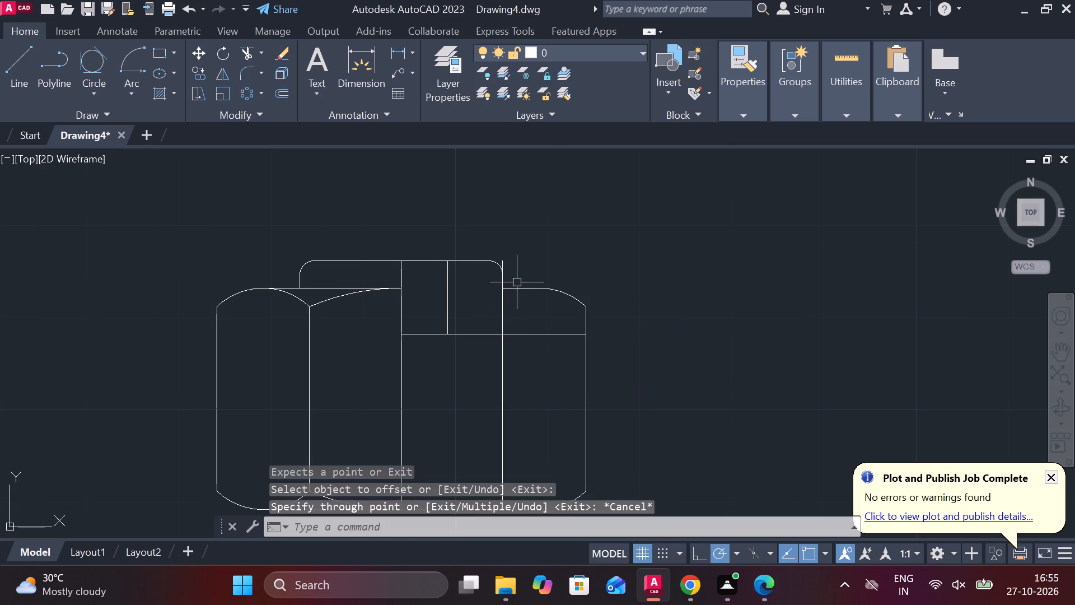
Trim the offset vertical line above the internal horizontal line, and the internal horizontal line beyond the offset line.
text(TR)
key(space)
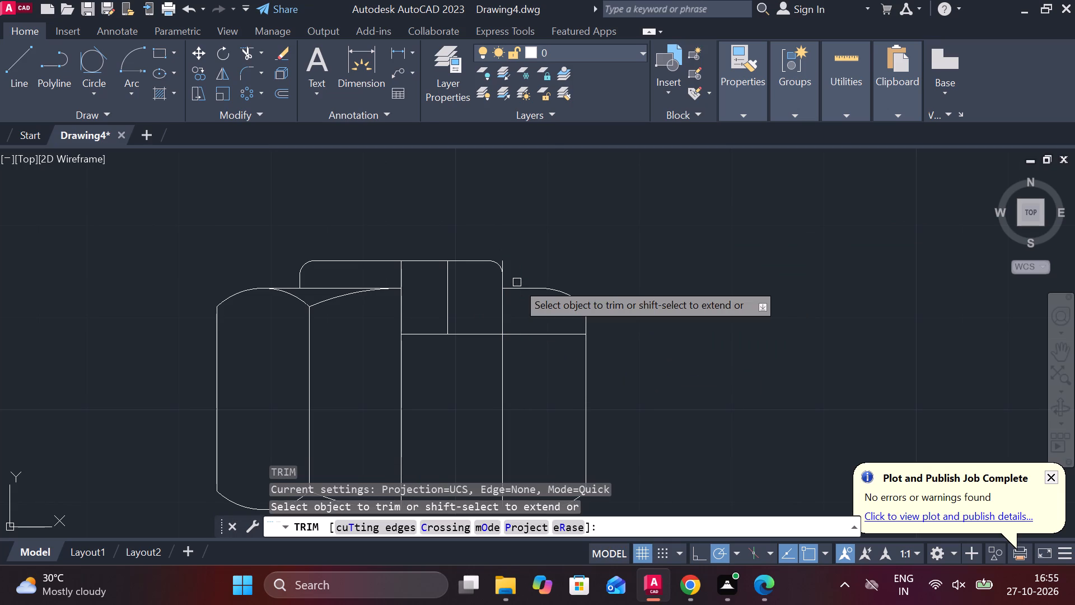
click(505, 313)
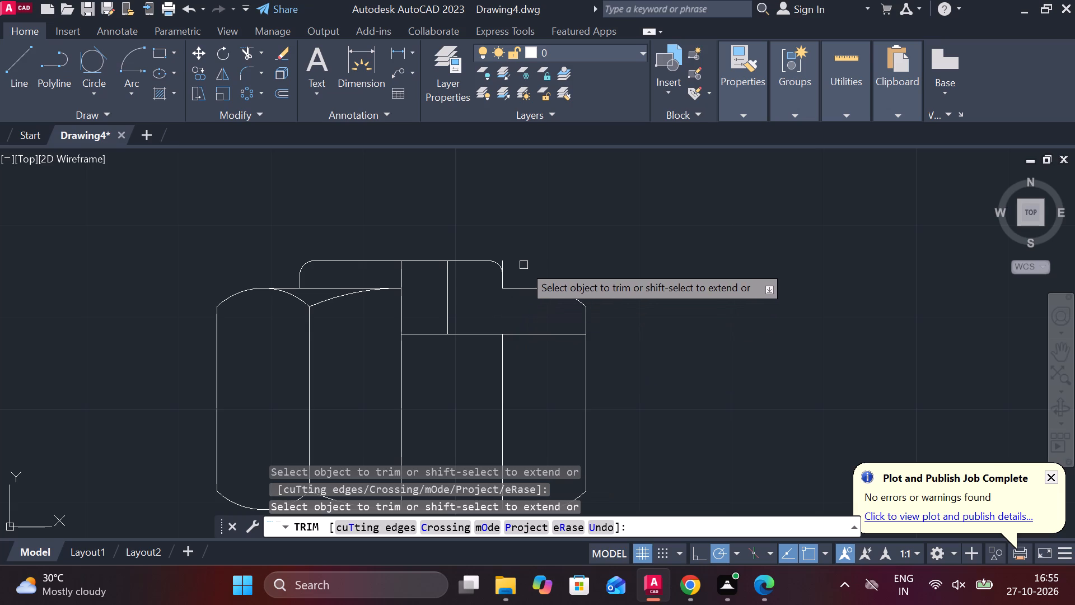
click(502, 262)
middle_drag(624, 351, 596, 283)
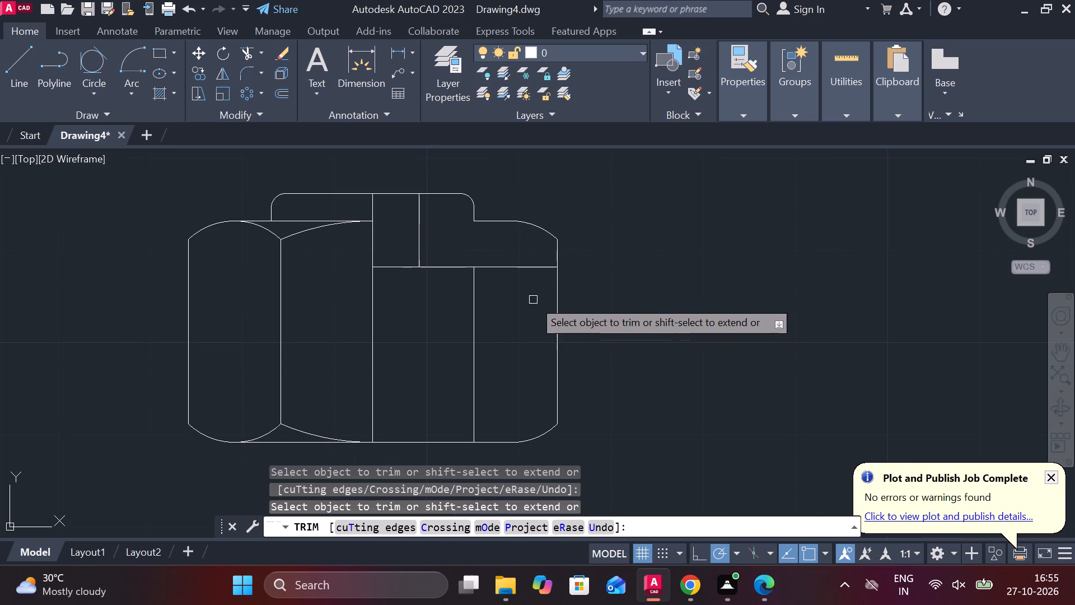
click(500, 264)
scroll(578, 254, down, 1)
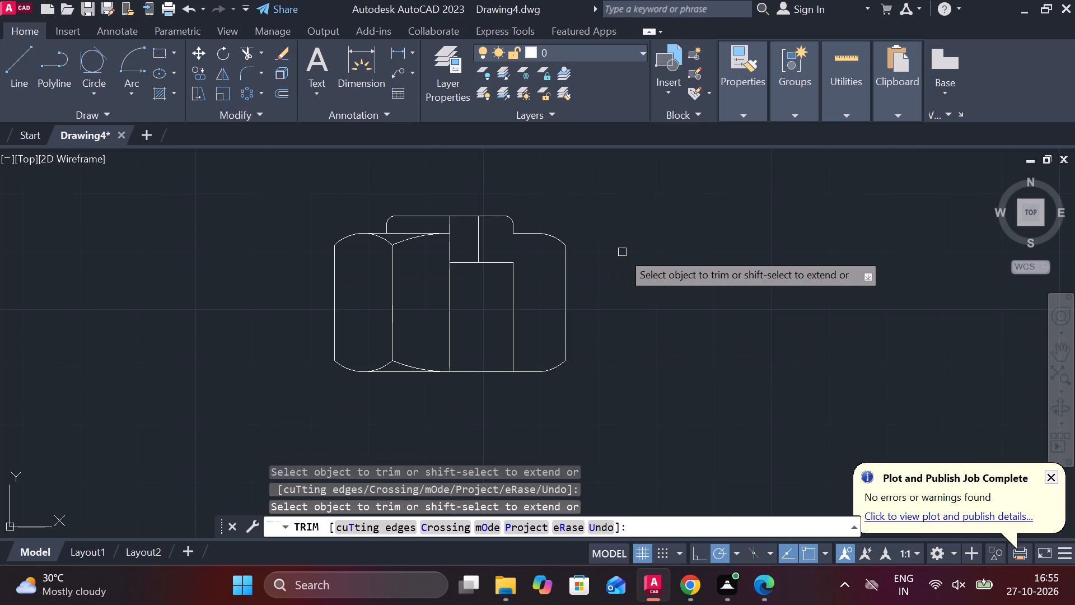
key(Escape)
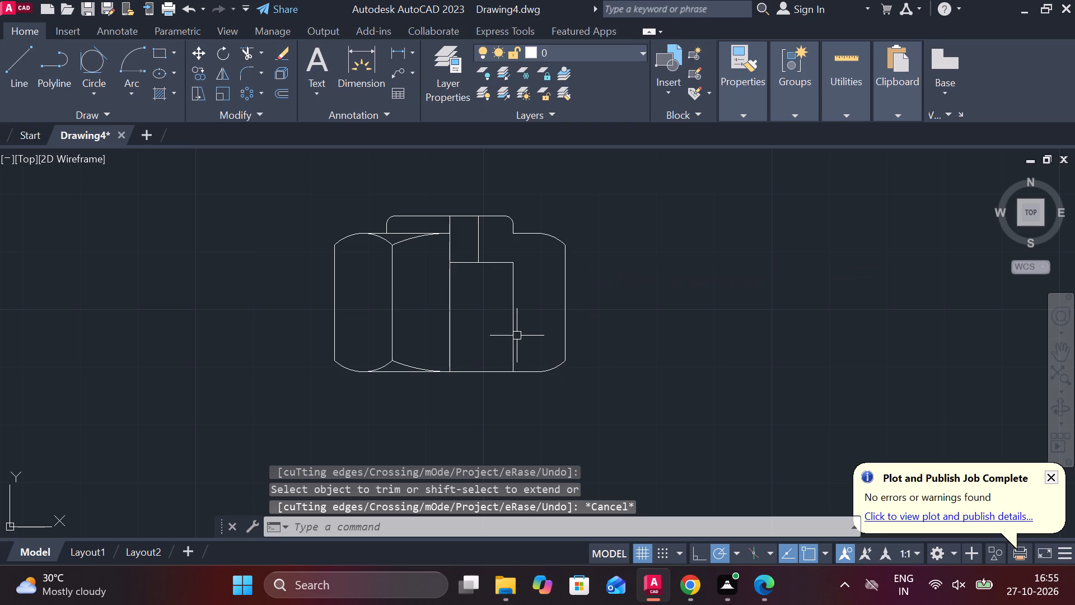
Offset the trimmed vertical bore line 0.5 outward, toward the nut's right side.
click(517, 326)
key(o)
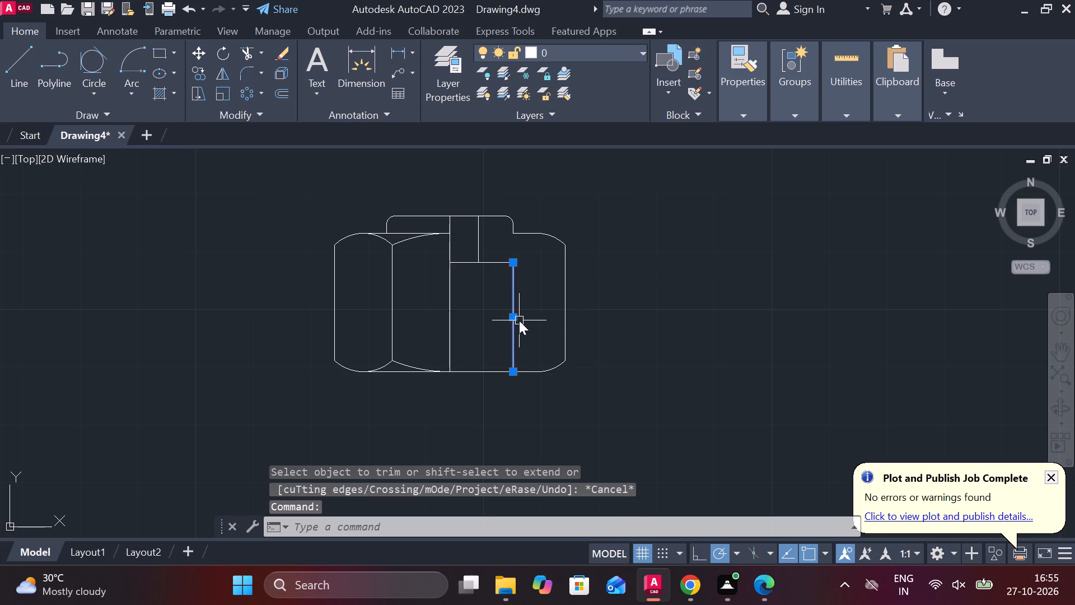
key(Return)
key(Return)
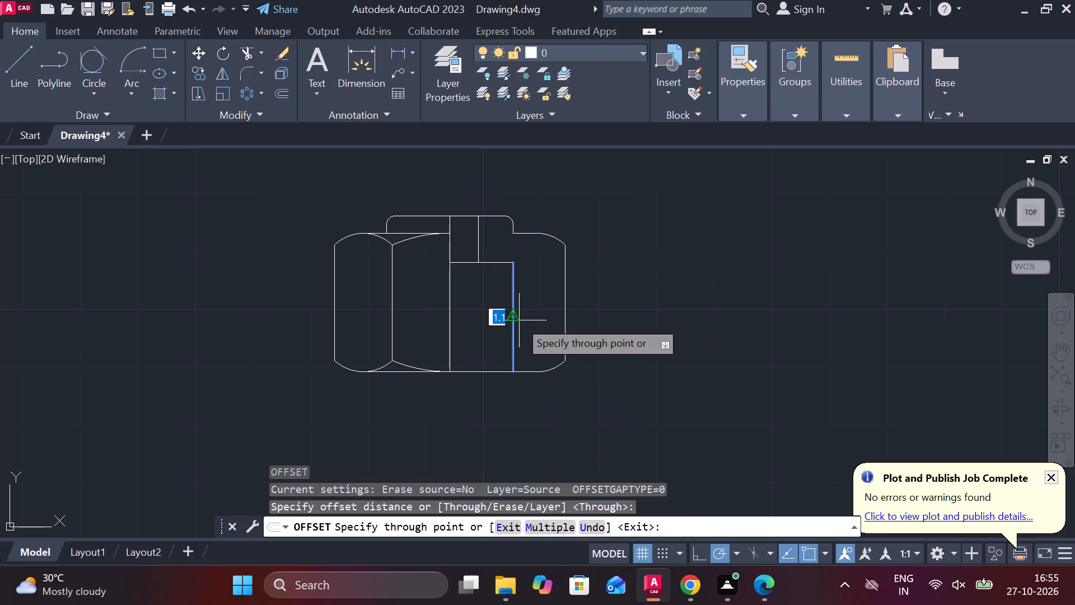
text(.5)
key(Return)
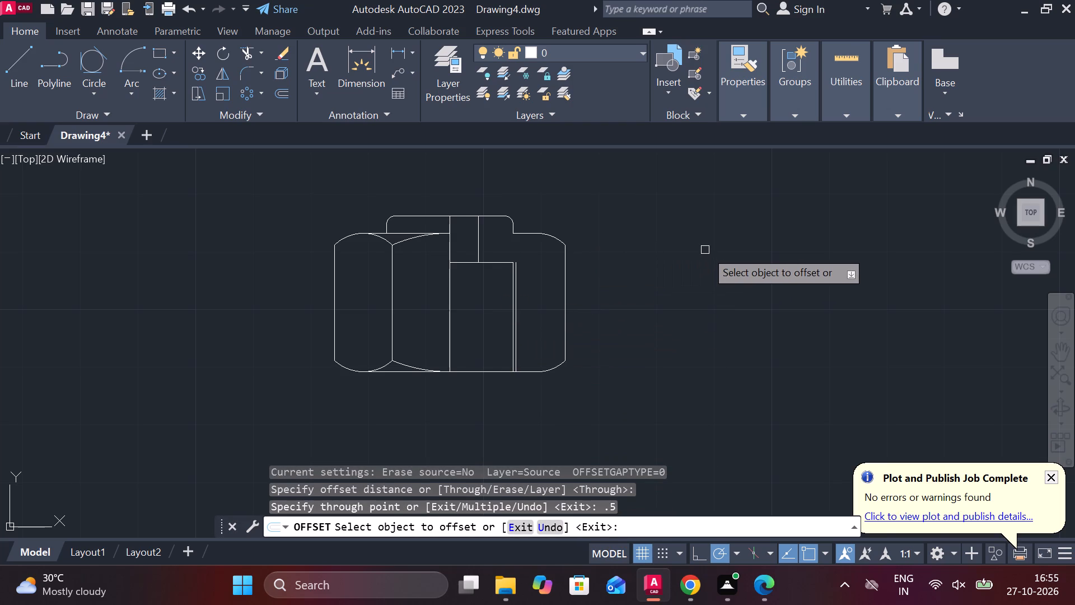
key(Escape)
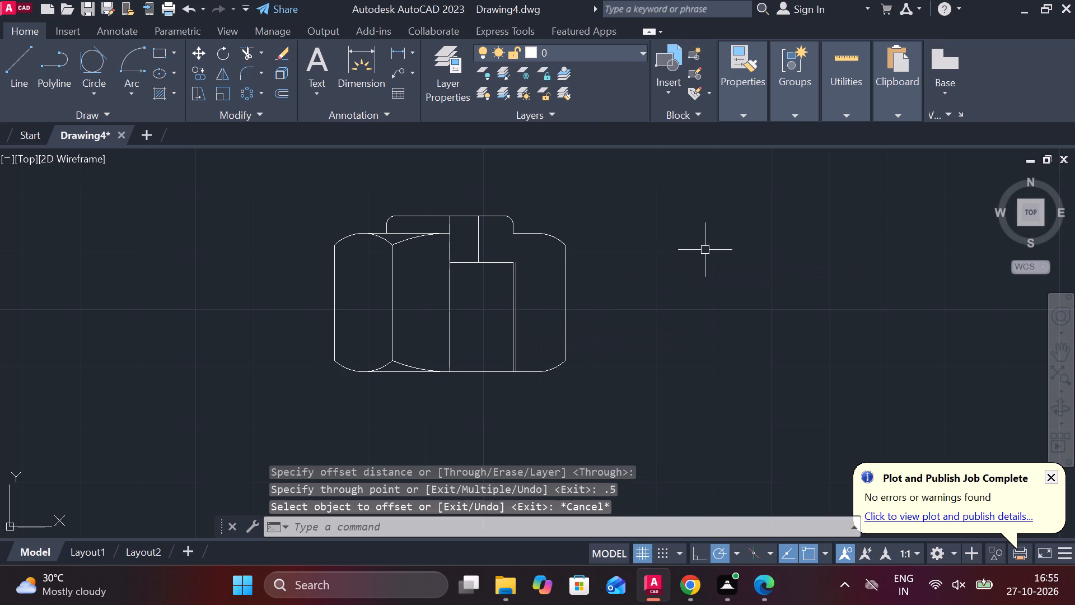
Extend the internal horizontal line to the outer of the two closely spaced vertical bore lines.
scroll(546, 244, up, 2)
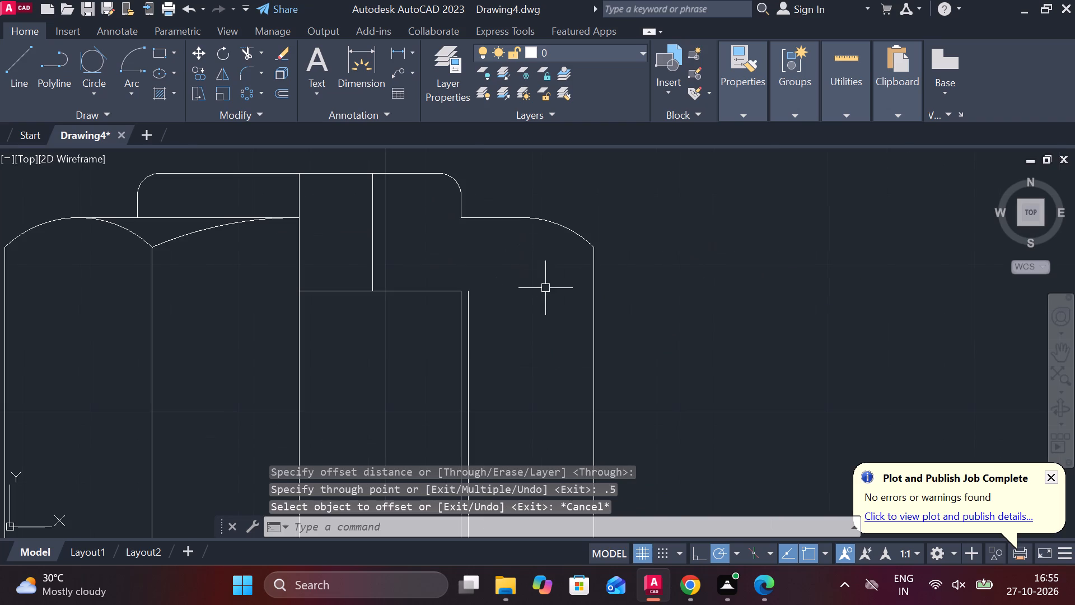
text(EX)
key(space)
click(448, 291)
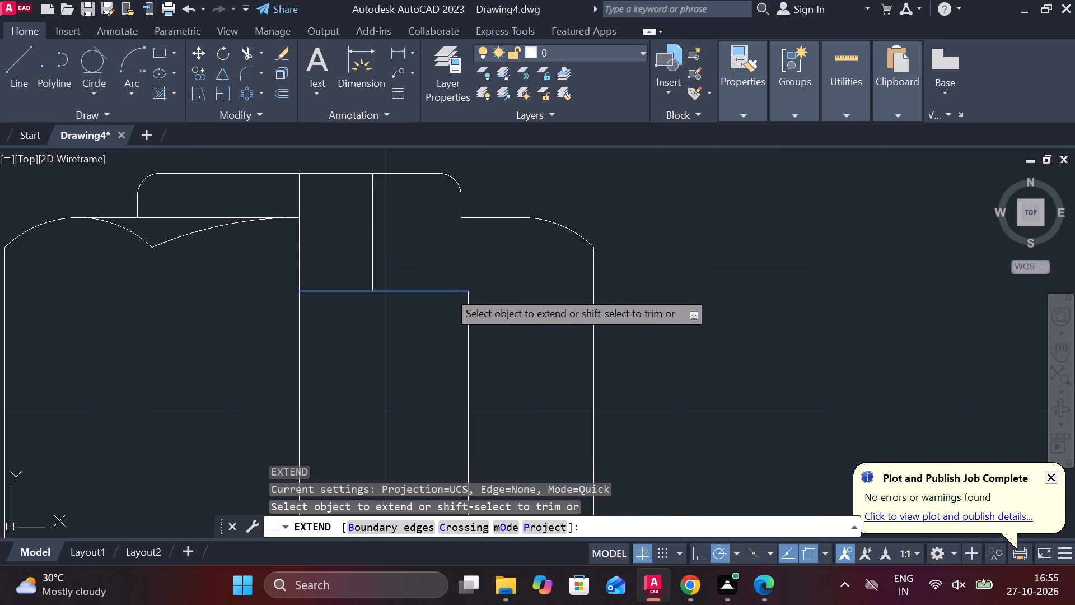
scroll(476, 278, down, 1)
scroll(645, 273, down, 1)
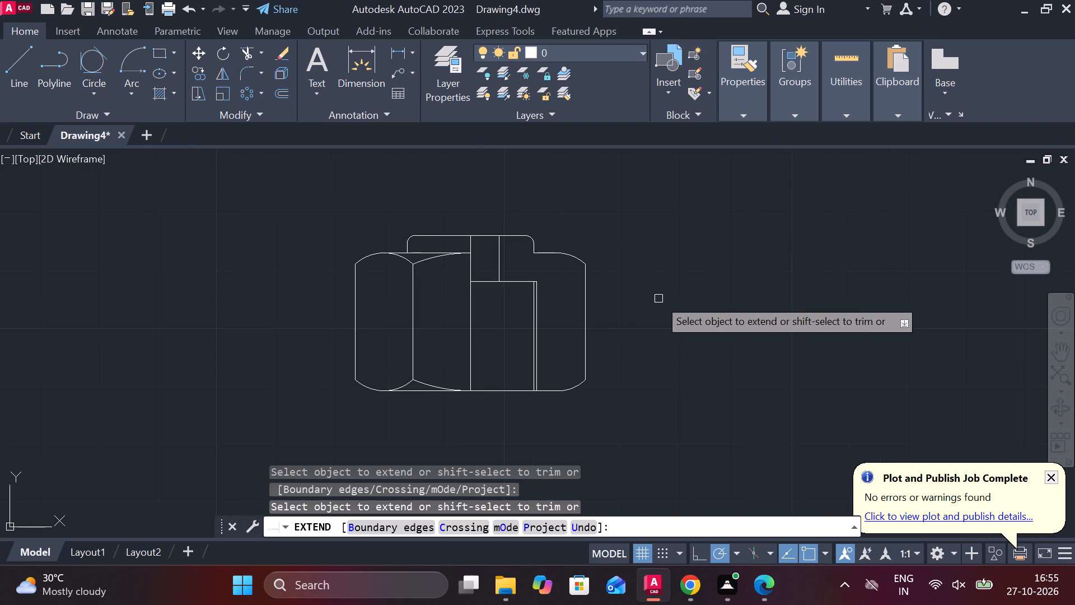
key(Escape)
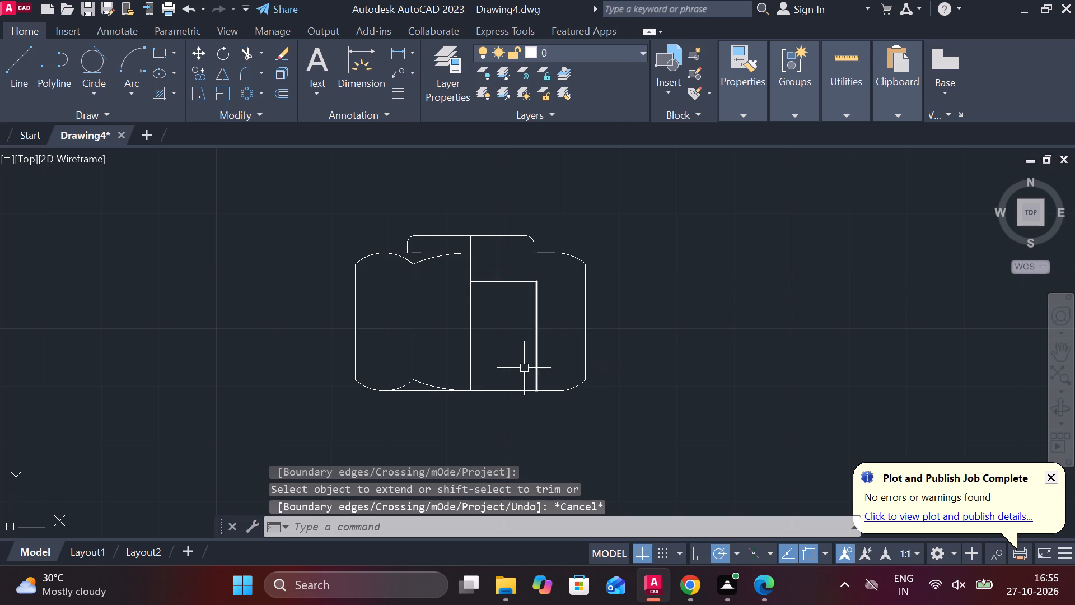
Set the linetype of the nut view's vertical centre line to DASHED.
click(472, 317)
click(740, 117)
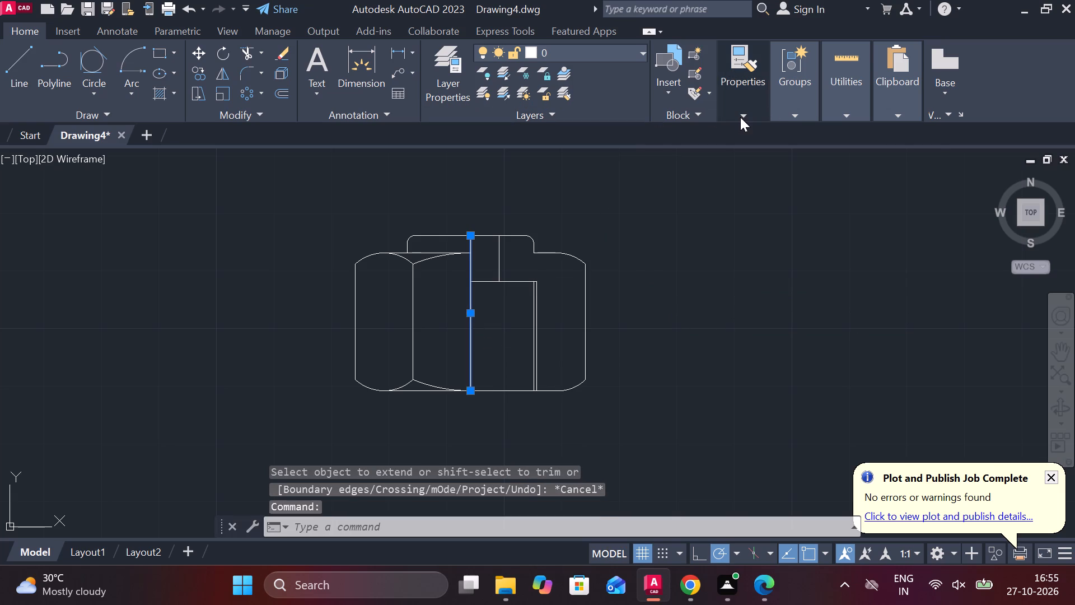
click(850, 174)
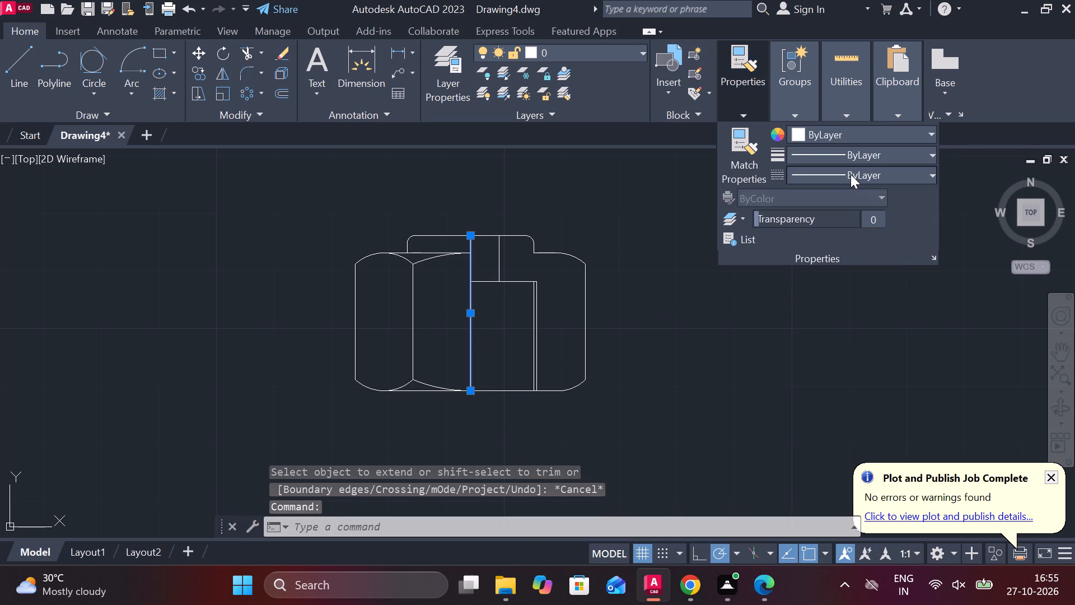
click(819, 274)
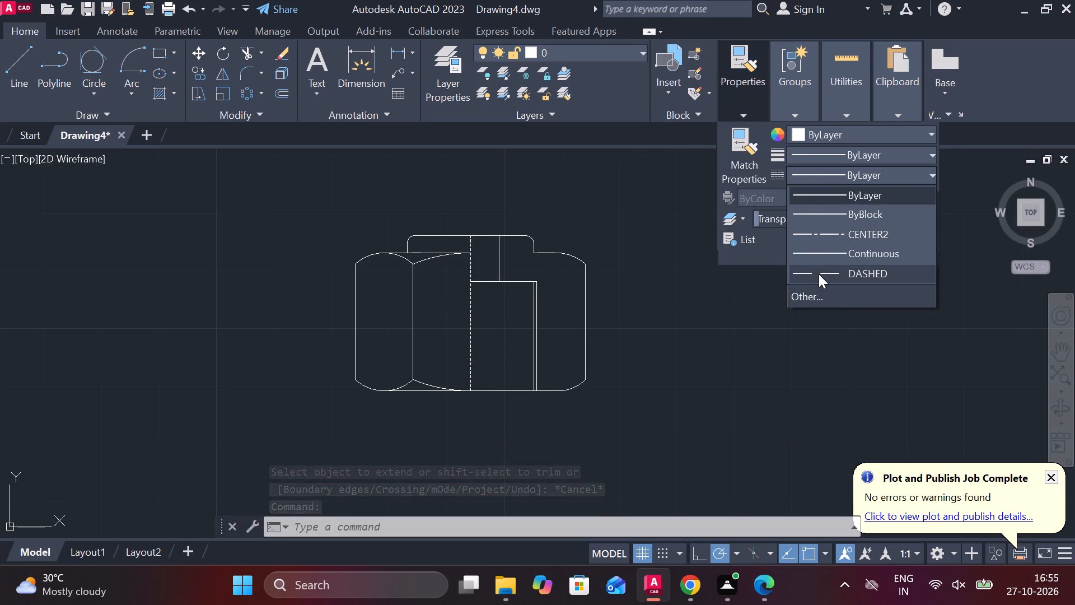
key(Escape)
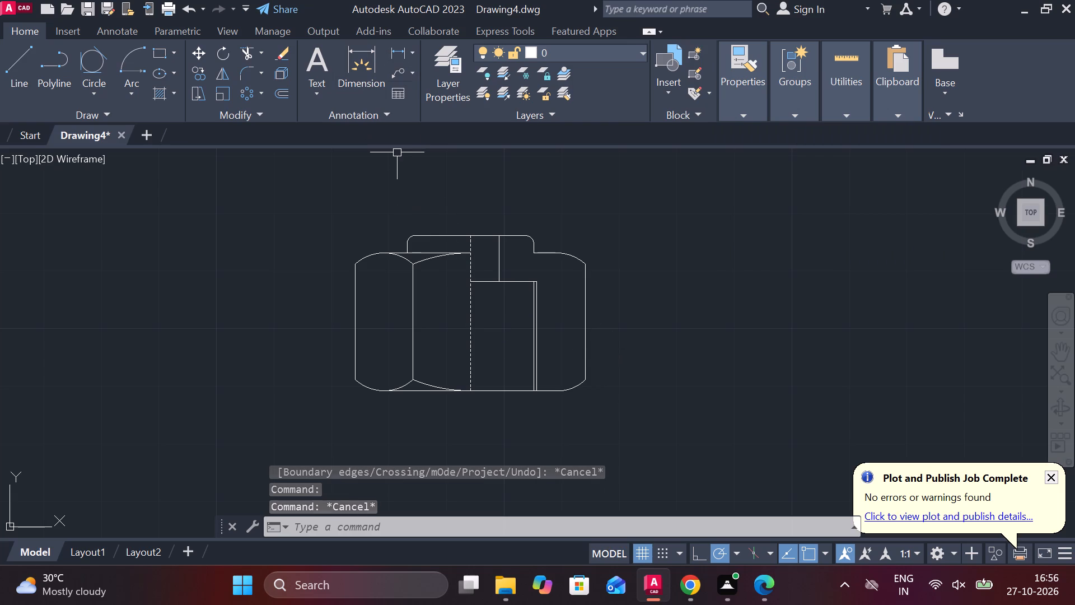
Hatch the closed wall region in the nut view's right half, with the hatch angle set to 8.
click(149, 91)
click(162, 95)
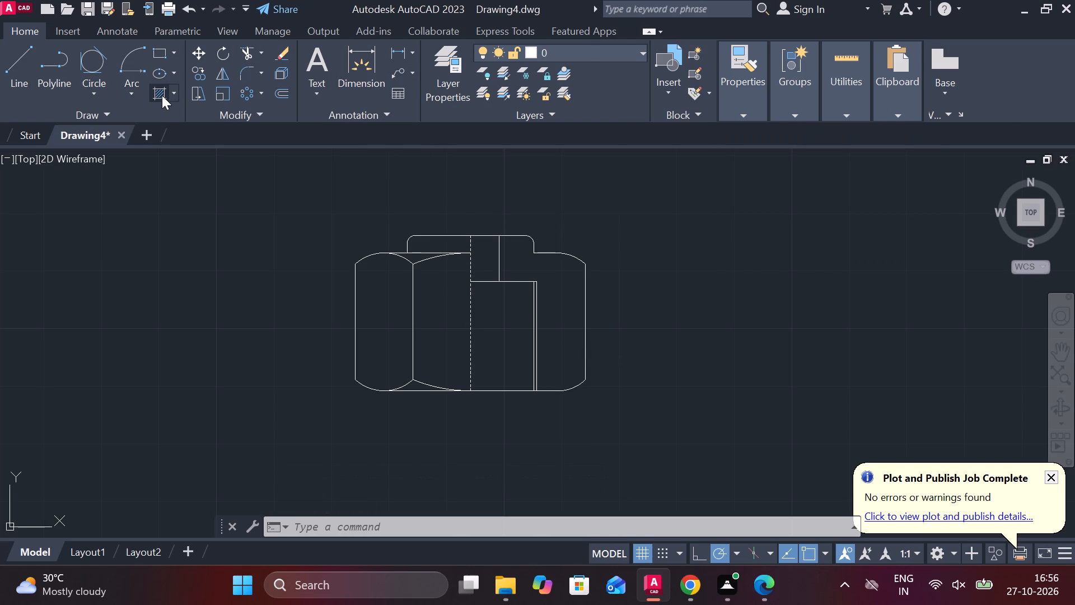
double_click(562, 312)
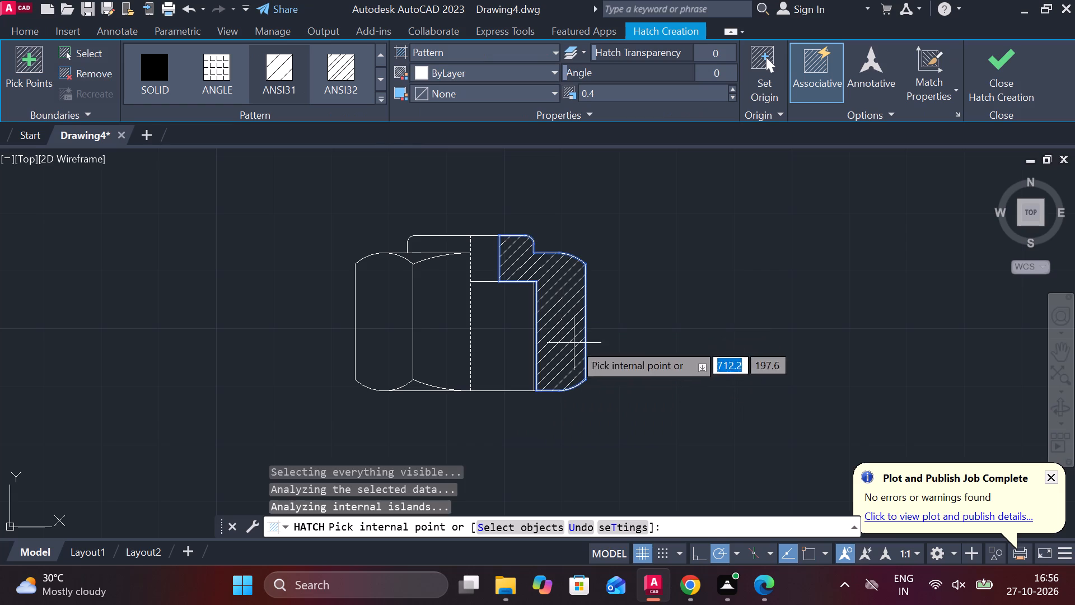
drag(713, 73, 736, 75)
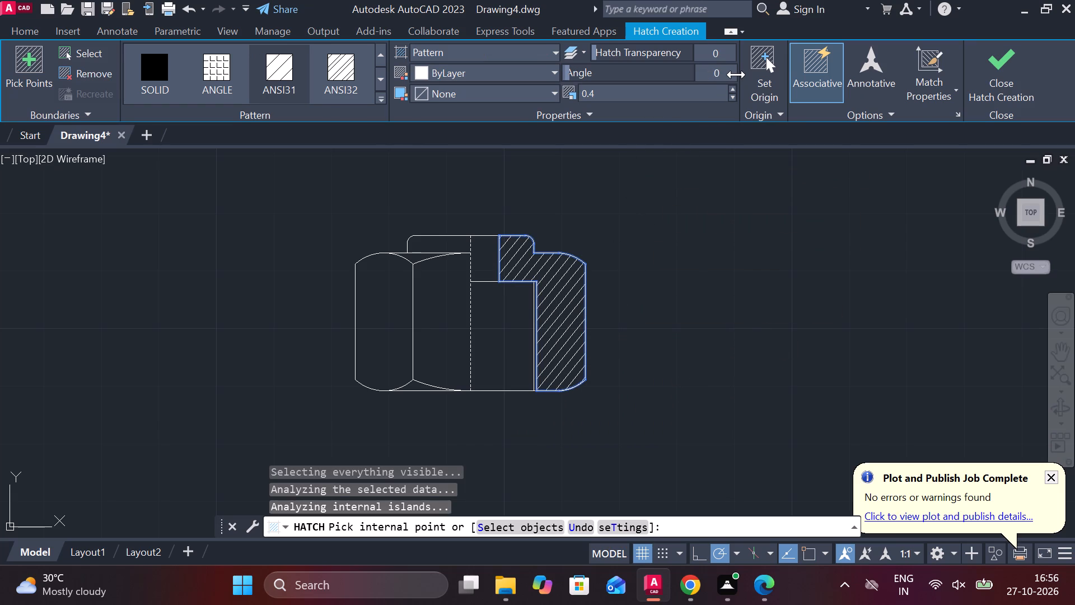
drag(736, 75, 732, 66)
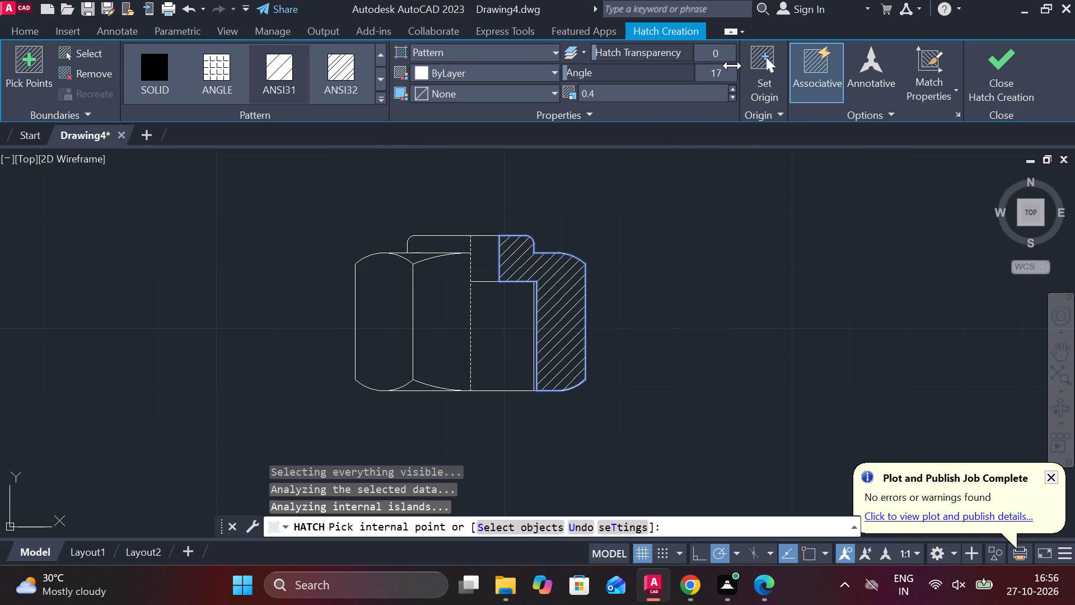
drag(732, 66, 737, 66)
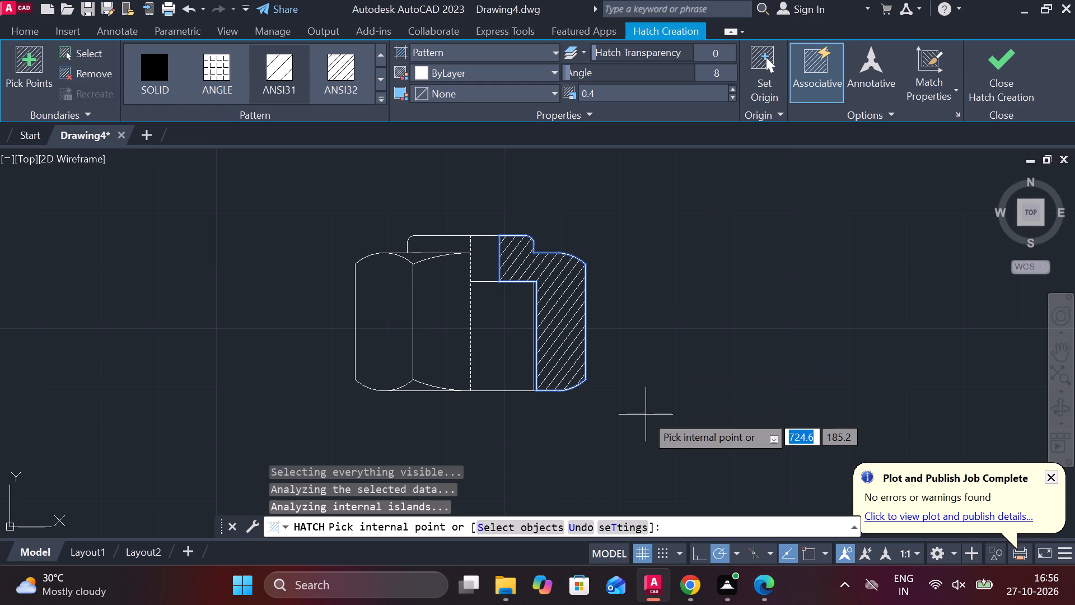
click(1020, 86)
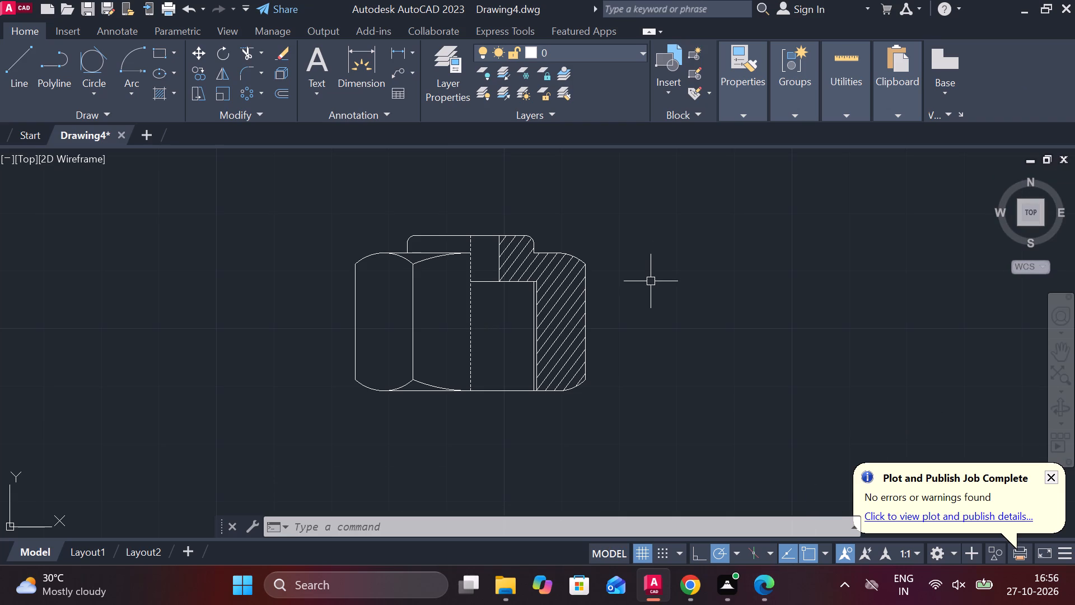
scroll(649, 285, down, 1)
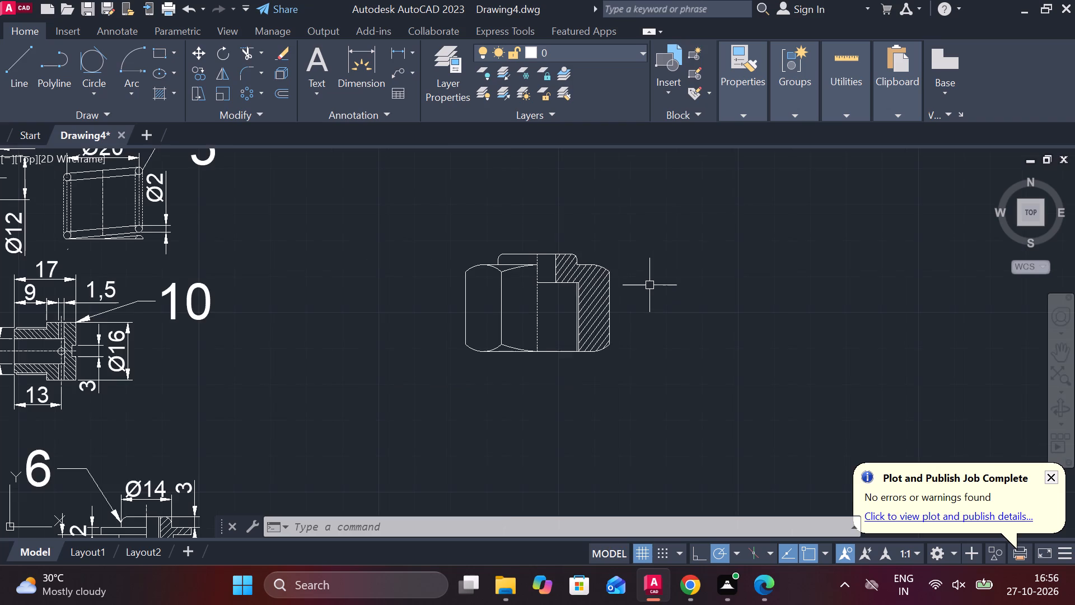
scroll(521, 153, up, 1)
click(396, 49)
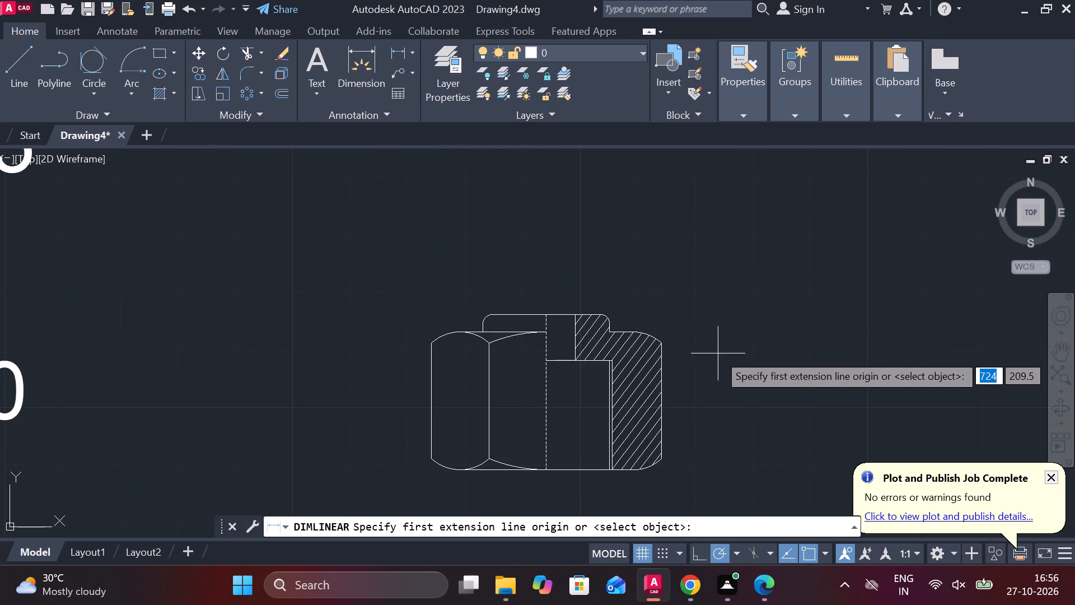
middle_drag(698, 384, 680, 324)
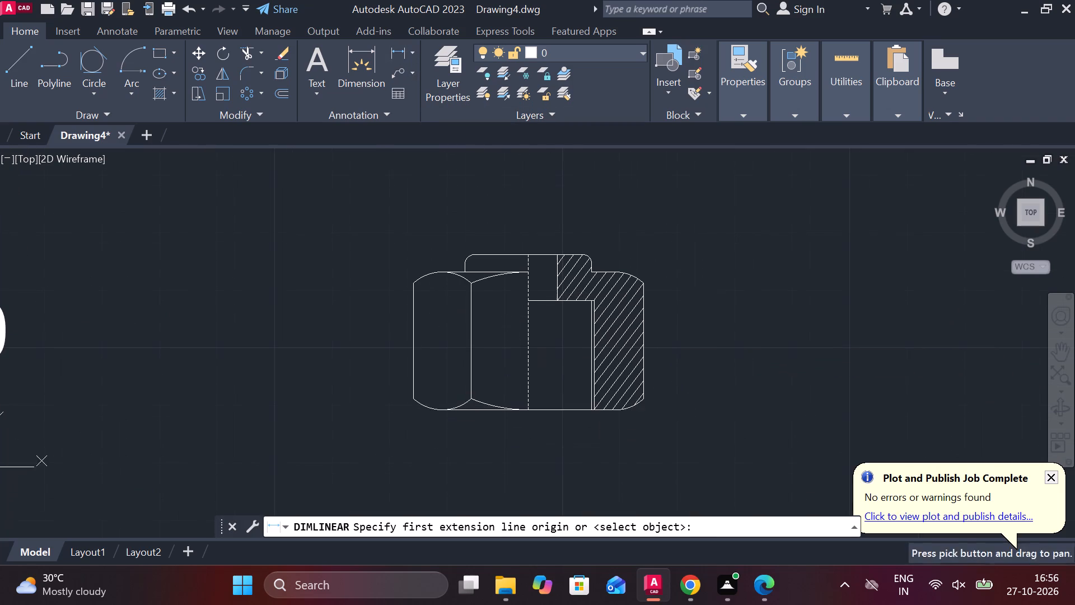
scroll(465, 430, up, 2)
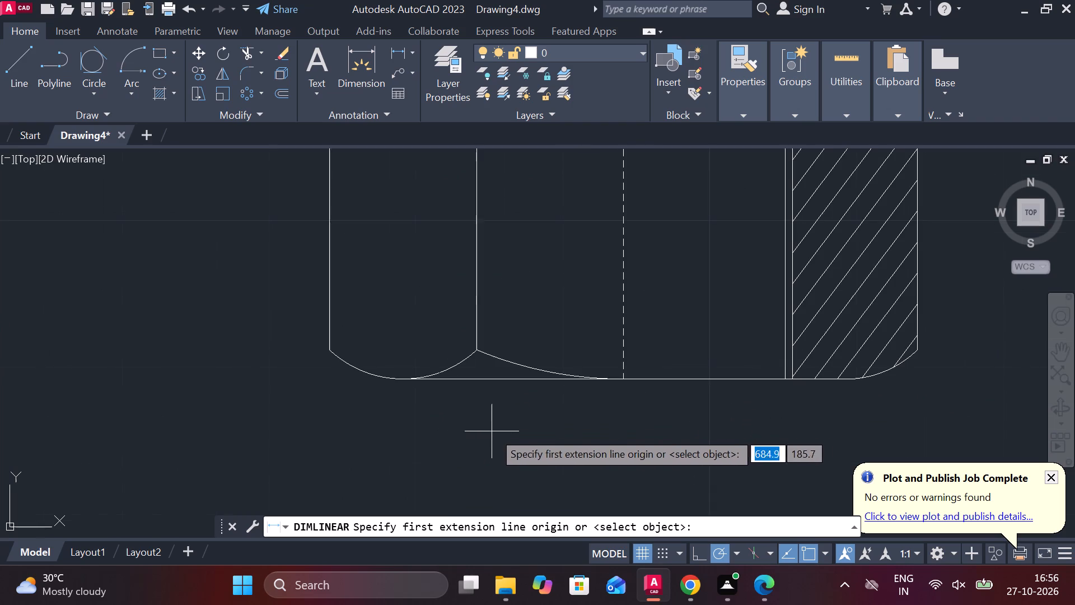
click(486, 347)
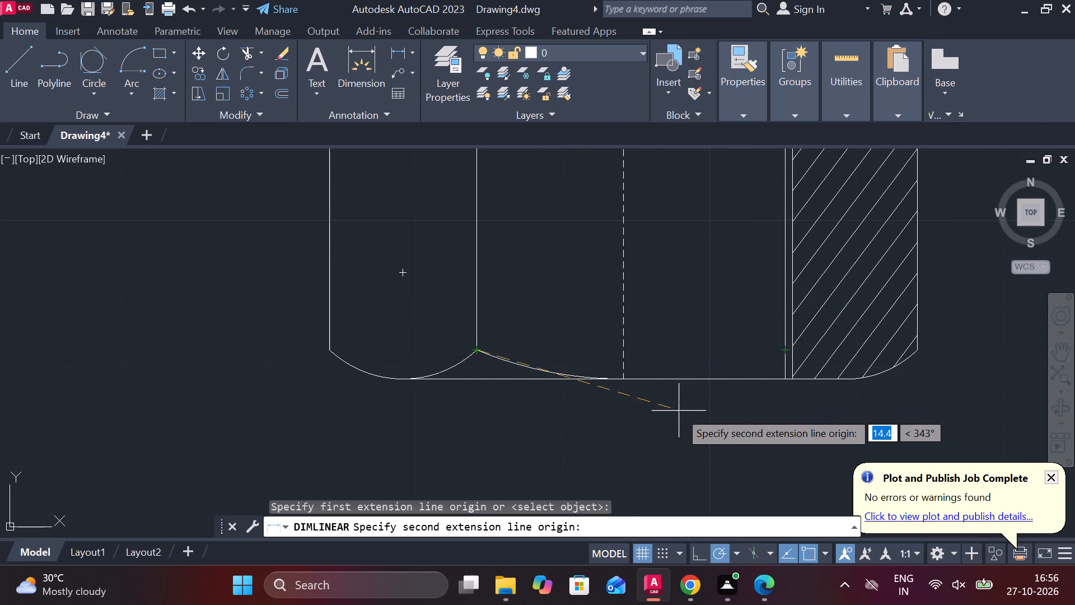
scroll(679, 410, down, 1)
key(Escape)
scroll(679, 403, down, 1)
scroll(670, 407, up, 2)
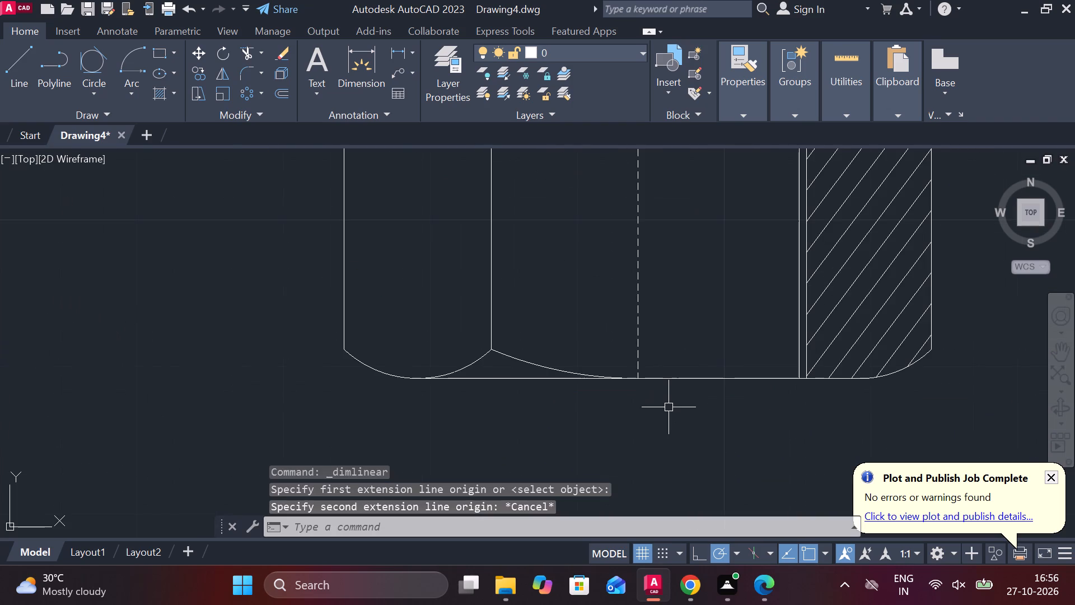
Add a linear dimension below the nut view from the dashed centre line to the outer vertical bore line.
middle_drag(669, 407, 605, 409)
key(space)
click(583, 388)
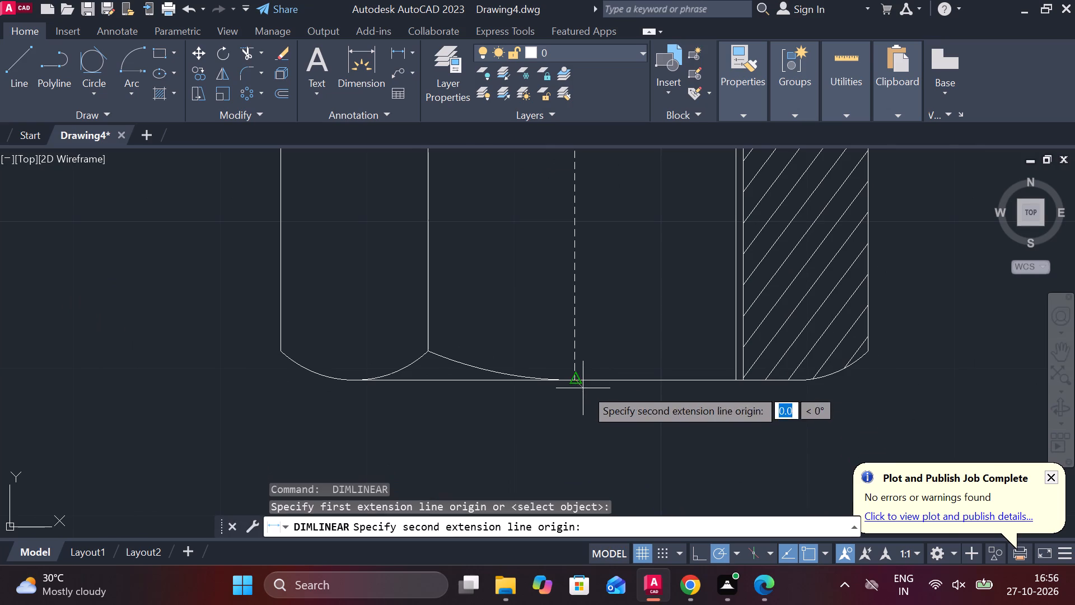
click(740, 379)
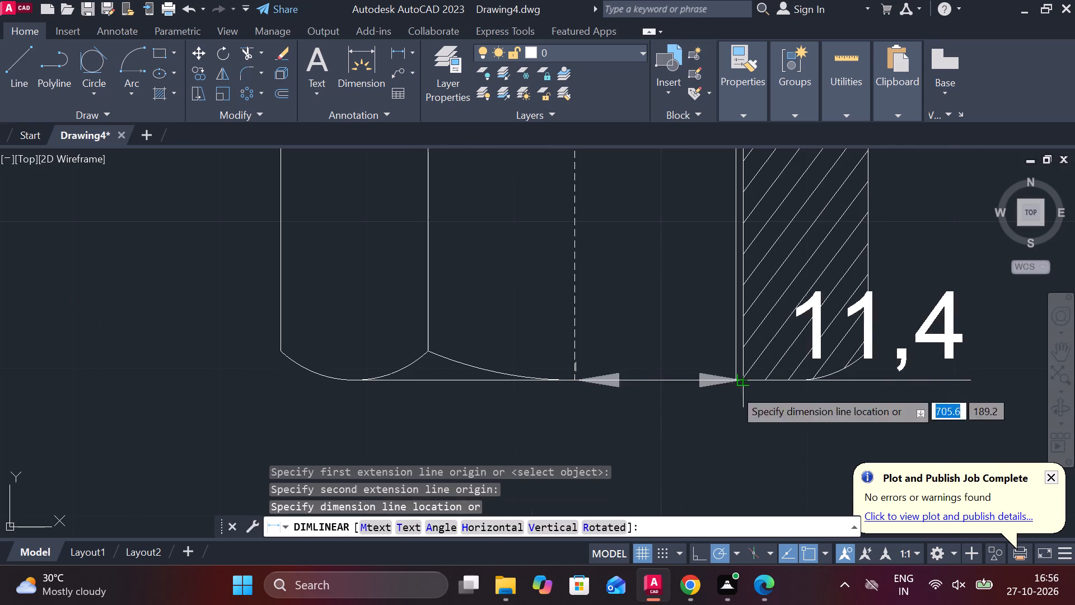
middle_drag(676, 423, 670, 381)
scroll(648, 440, down, 1)
middle_drag(644, 430, 594, 385)
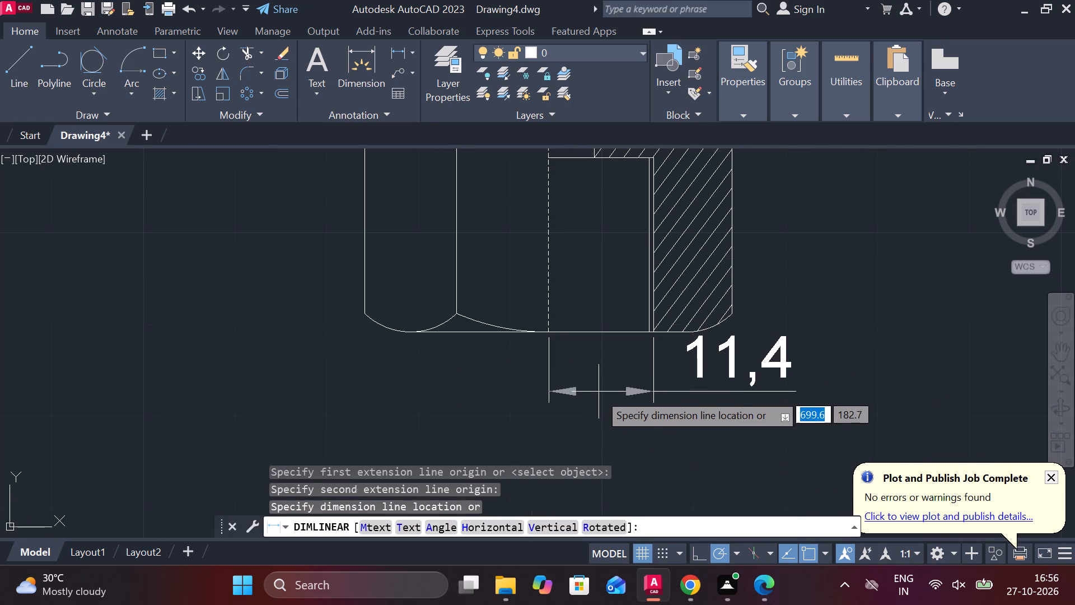
click(596, 399)
click(749, 374)
key(grave)
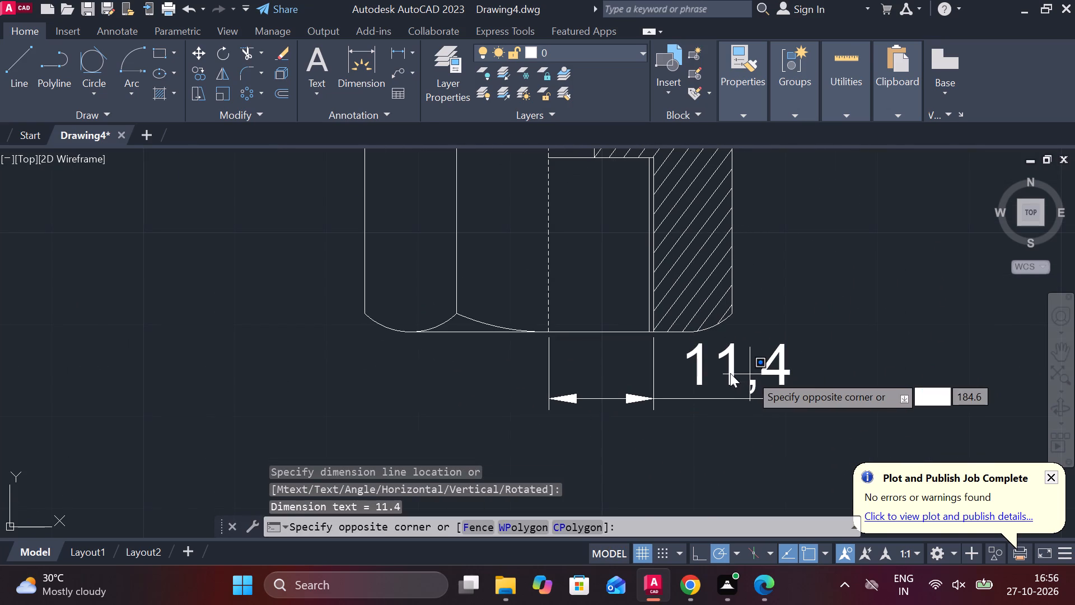
key(Escape)
Add a linear dimension for the nut's overall width, placed below the centre-to-bore dimension.
key(space)
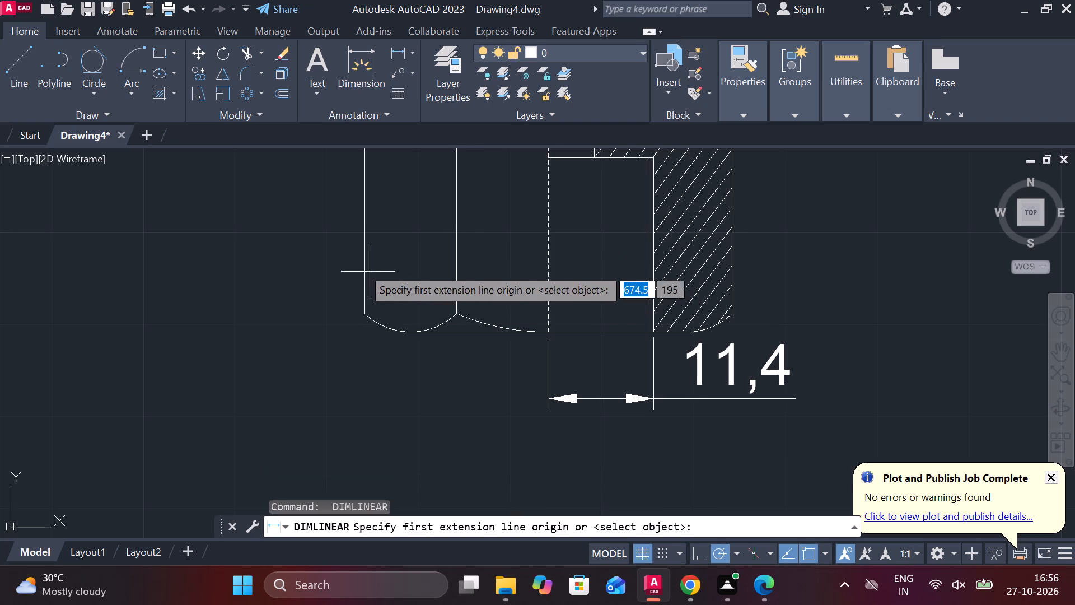
click(370, 259)
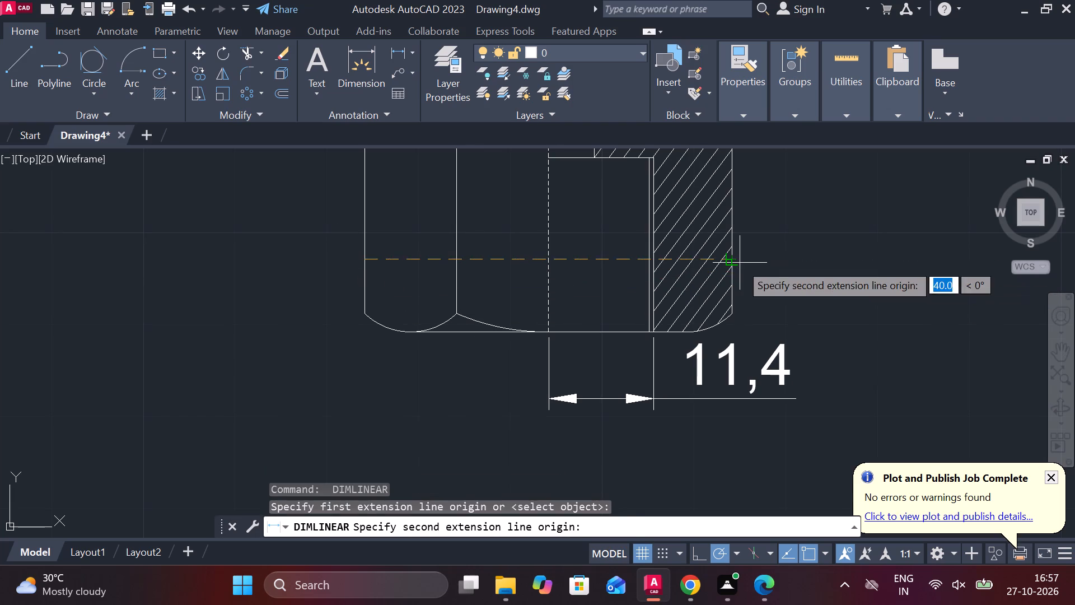
click(740, 263)
middle_drag(729, 343, 730, 295)
middle_drag(746, 380, 745, 352)
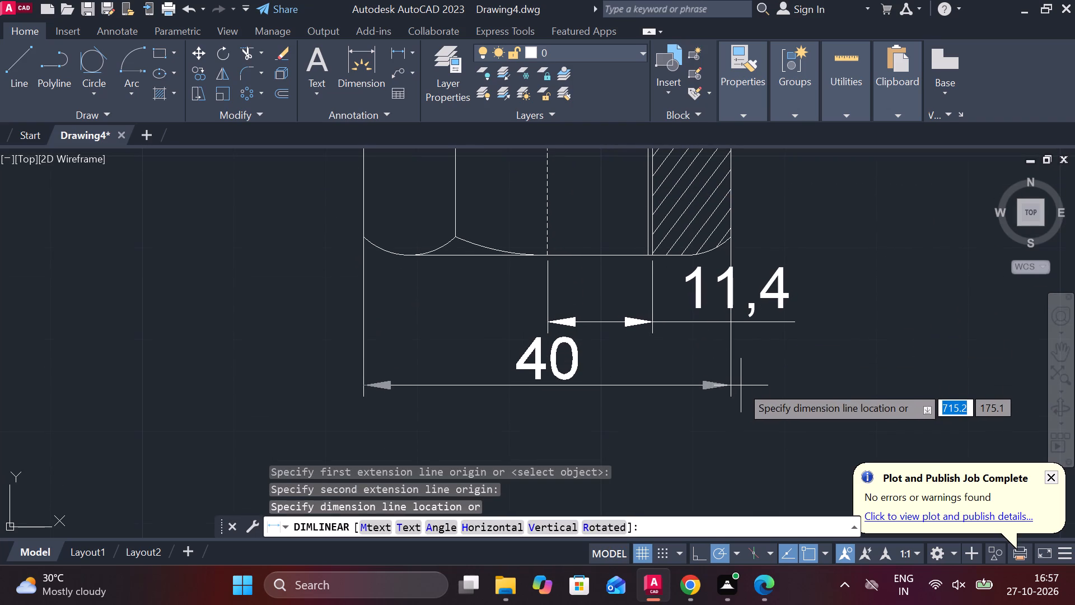
click(745, 399)
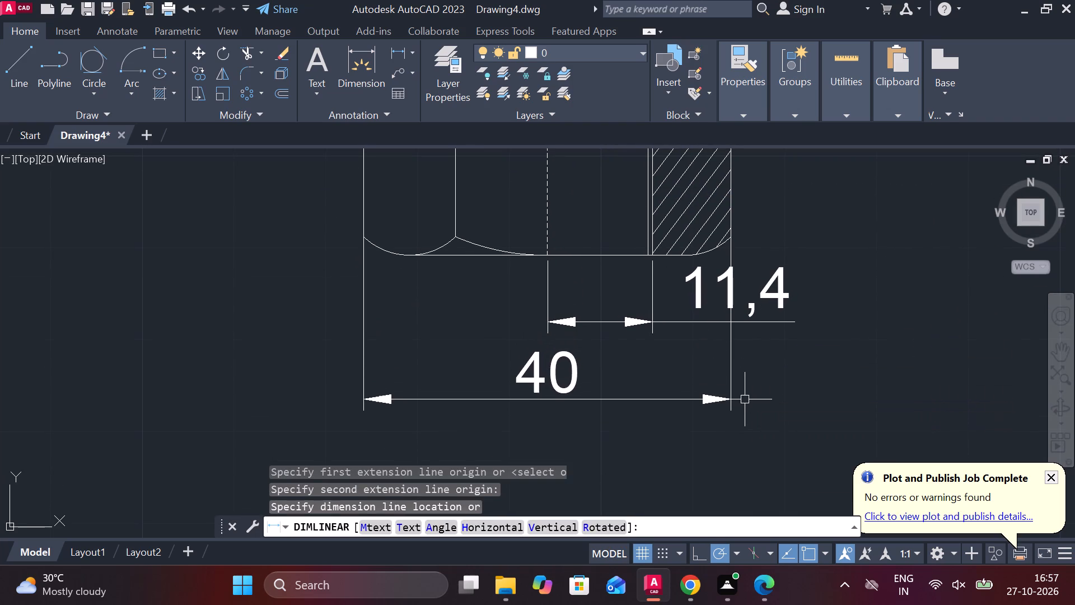
Dimension the depth of the wide bore from the internal horizontal line to the nut's base, on the hatched side.
scroll(772, 365, down, 1)
middle_drag(766, 343, 730, 372)
key(space)
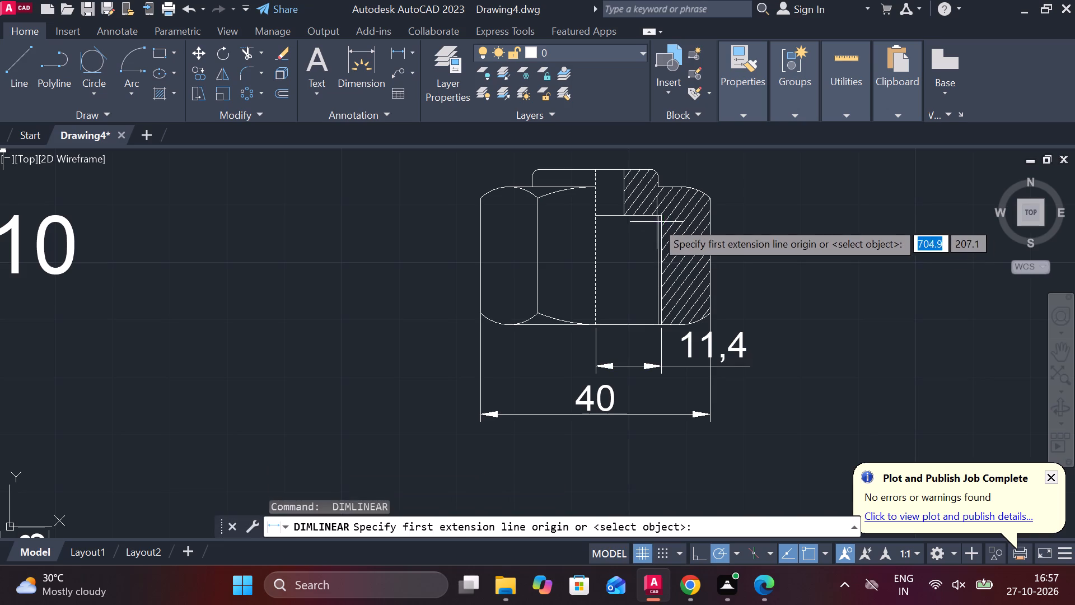
click(652, 220)
click(656, 319)
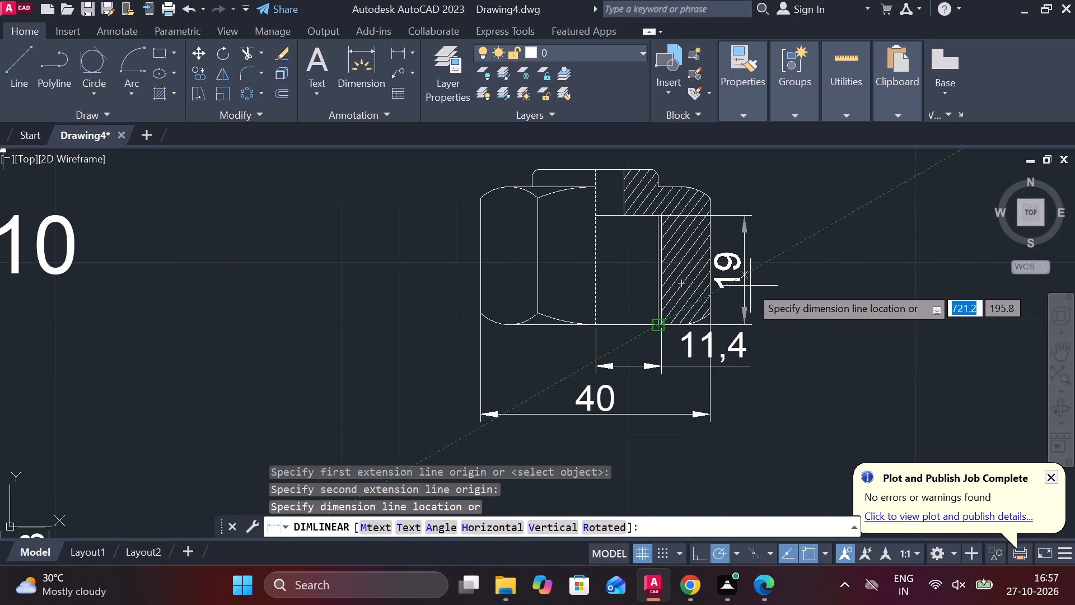
click(757, 288)
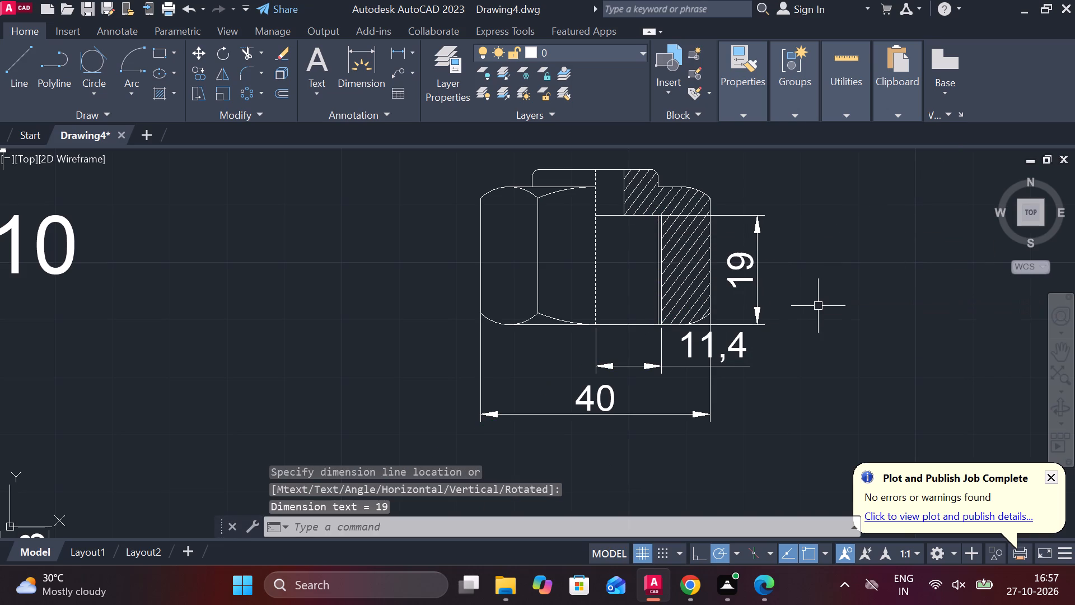
Dimension the height of the hexagonal body from its top edge to the base, outside the unhatched half.
key(space)
click(531, 192)
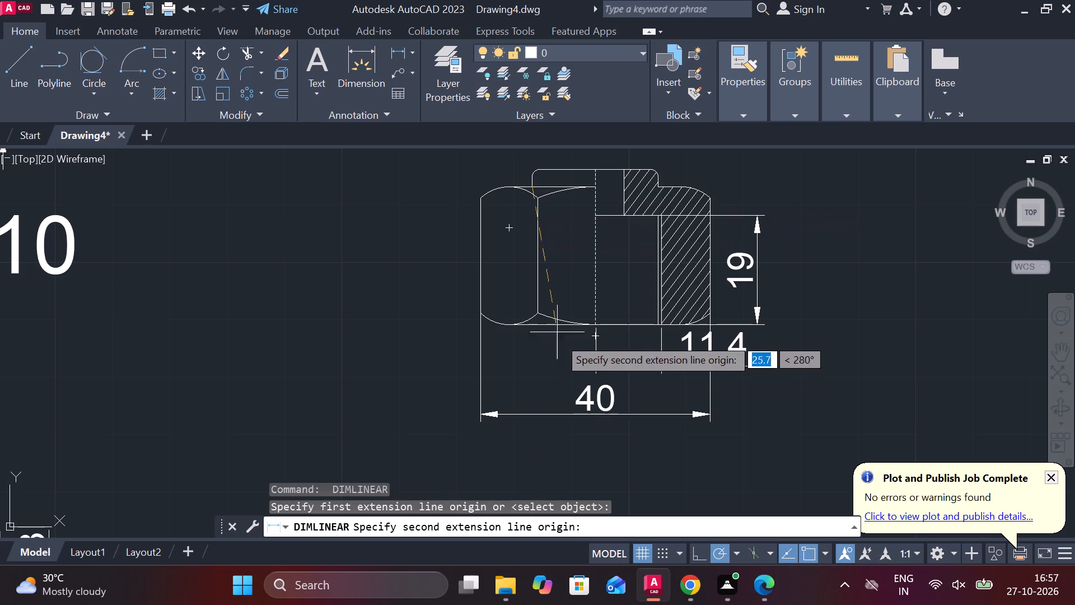
click(544, 327)
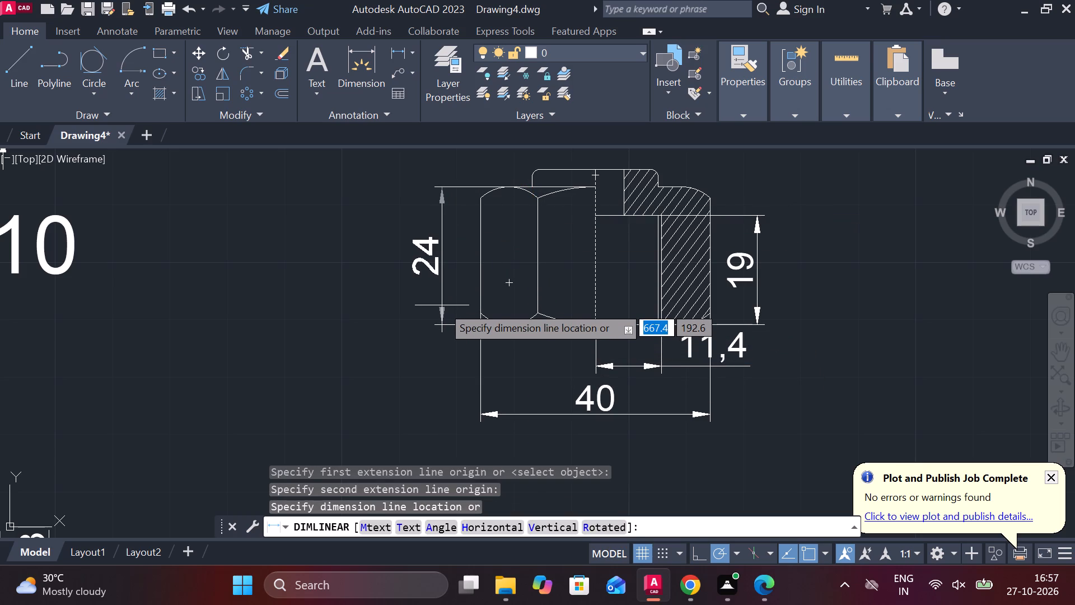
click(442, 308)
Dimension the height of the rounded top above the hexagonal body, placed beyond the body-height dimension.
middle_drag(472, 271, 472, 372)
scroll(587, 287, up, 2)
key(space)
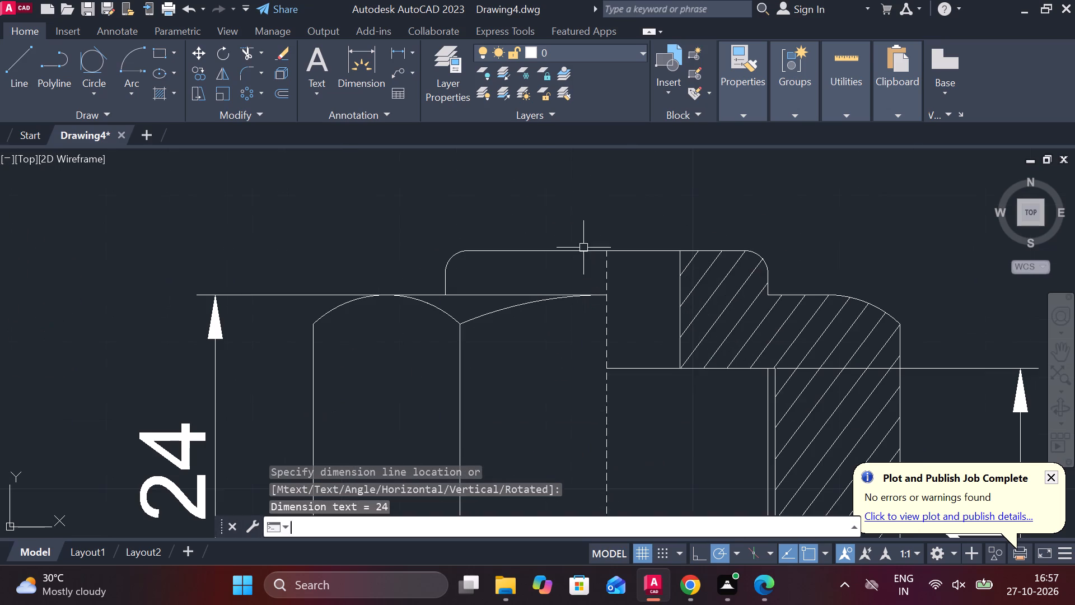
click(582, 248)
click(580, 292)
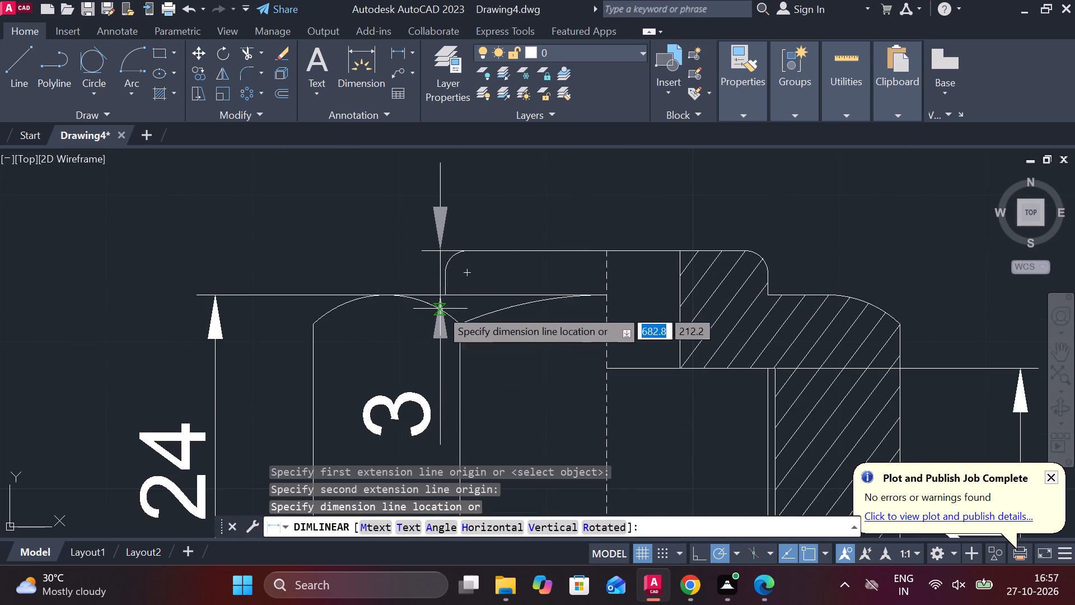
middle_drag(439, 302, 584, 322)
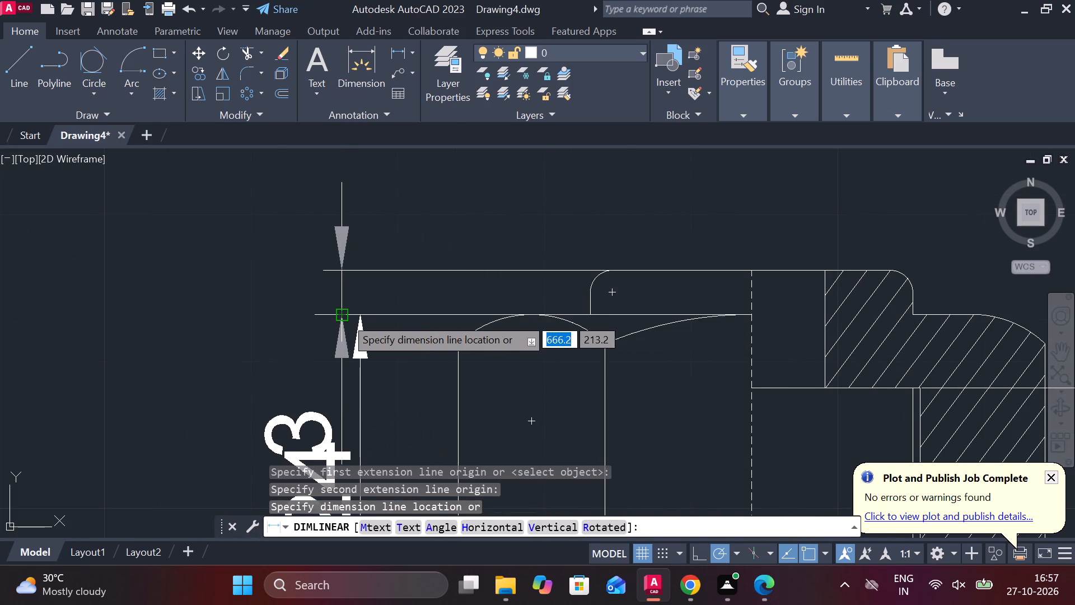
click(315, 310)
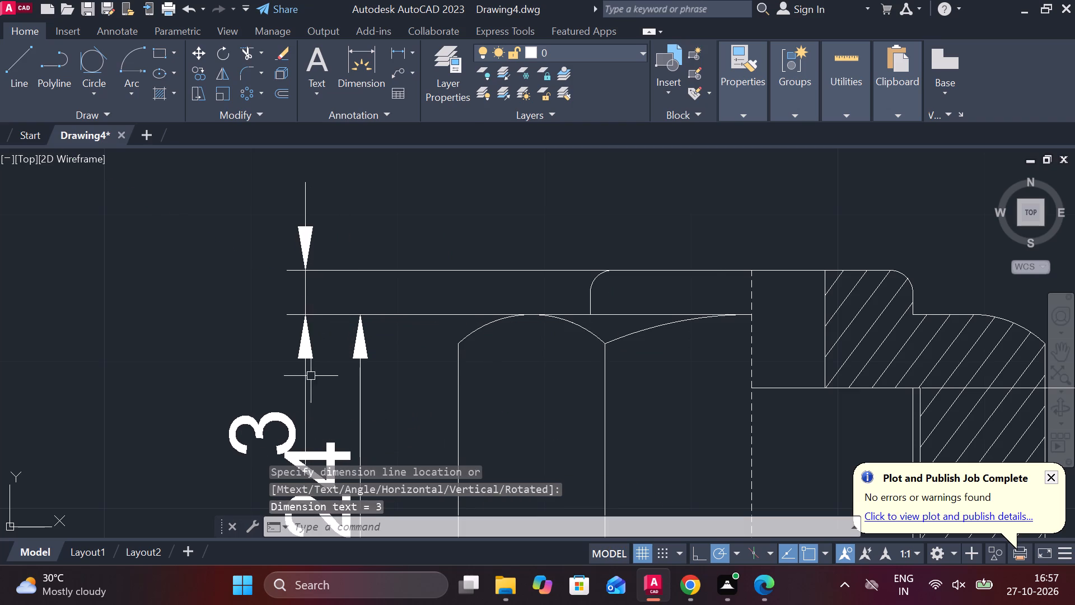
Move the rounded top's height dimension by its text, placing it between the extension lines and in line with the body-height dimension.
click(308, 380)
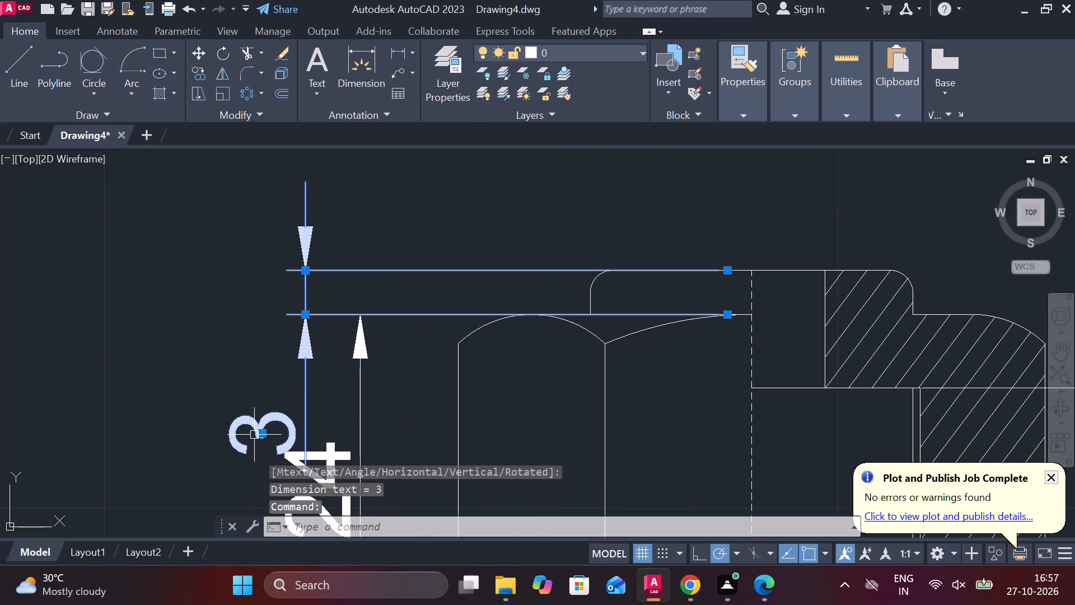
click(259, 435)
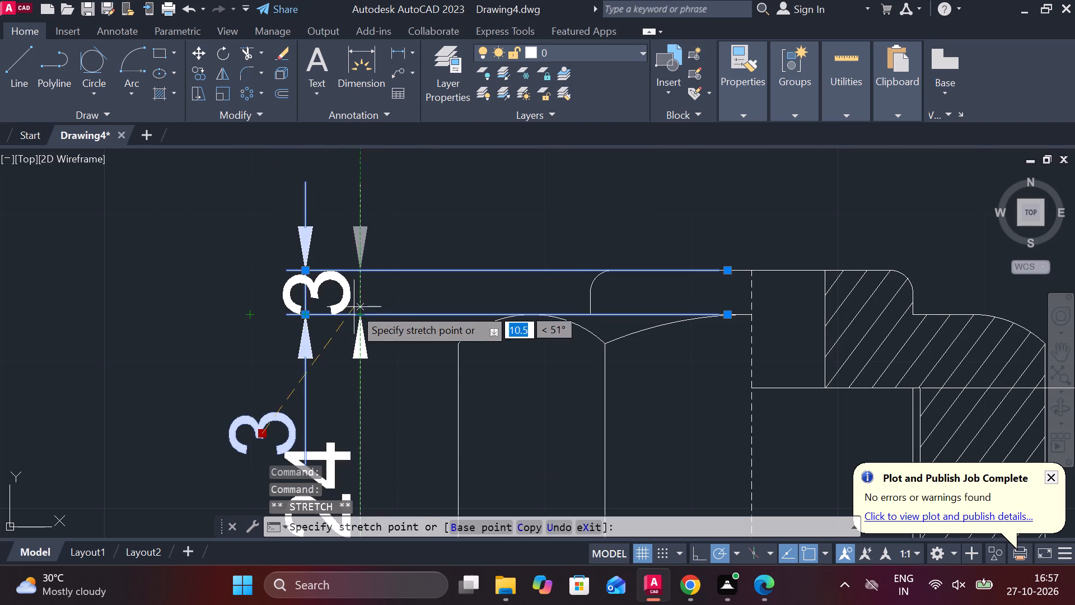
click(357, 314)
key(Escape)
Add a linear dimension for the full width of the rounded top, placed above the nut view.
scroll(431, 320, down, 1)
middle_drag(475, 370, 421, 283)
scroll(488, 340, down, 1)
middle_drag(508, 328, 424, 367)
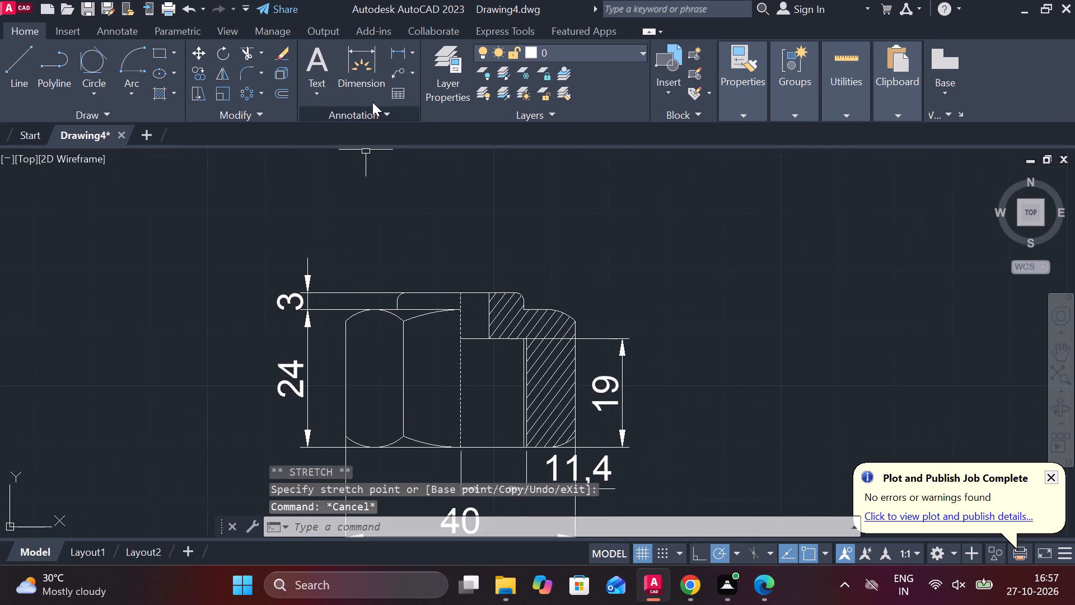
click(390, 53)
scroll(411, 310, up, 2)
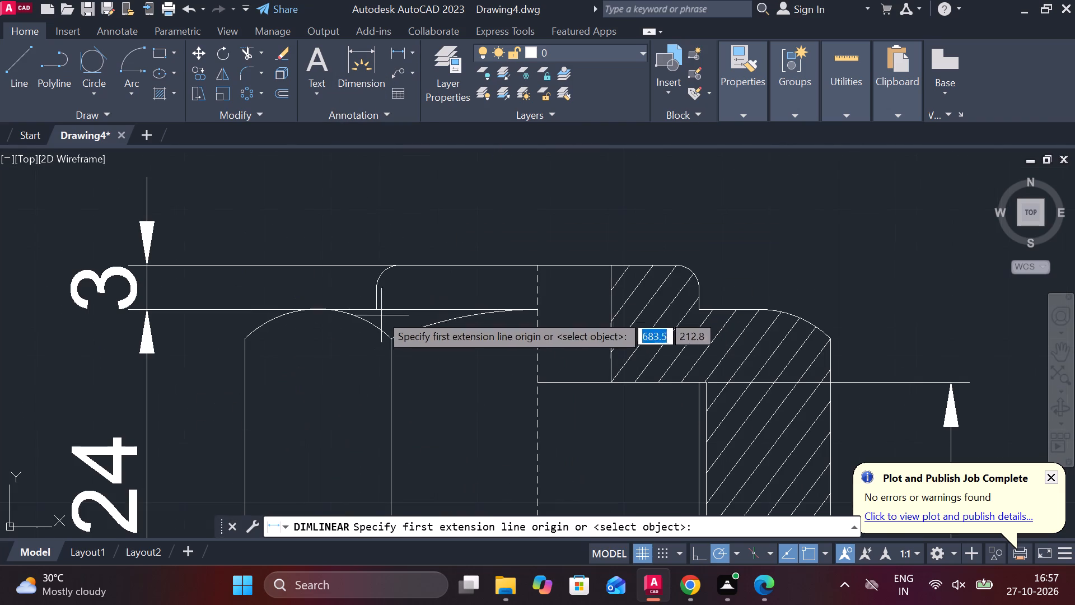
click(371, 315)
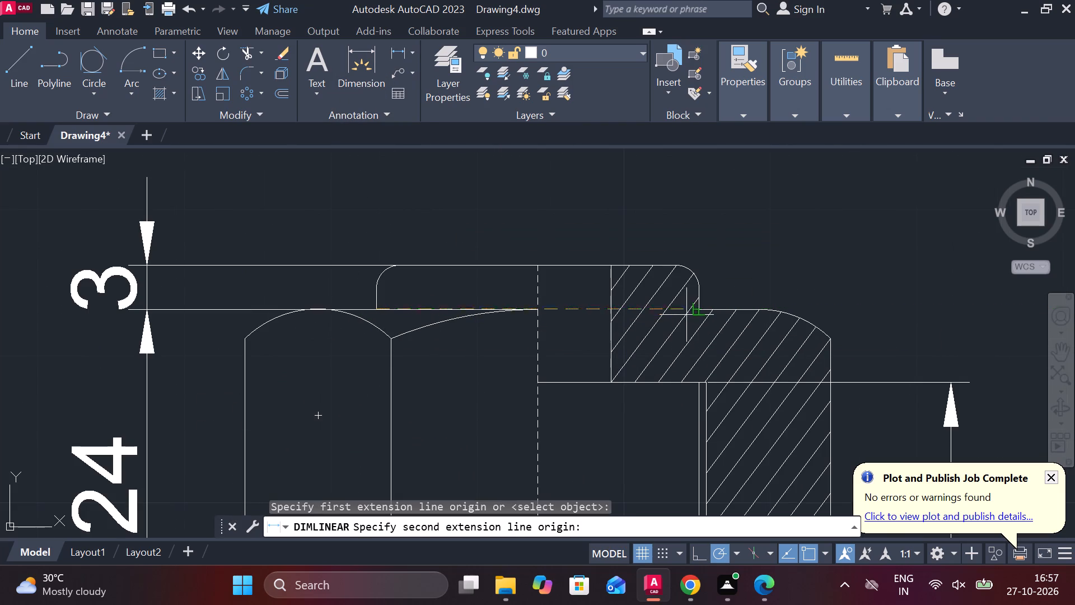
click(694, 314)
middle_drag(564, 211, 521, 276)
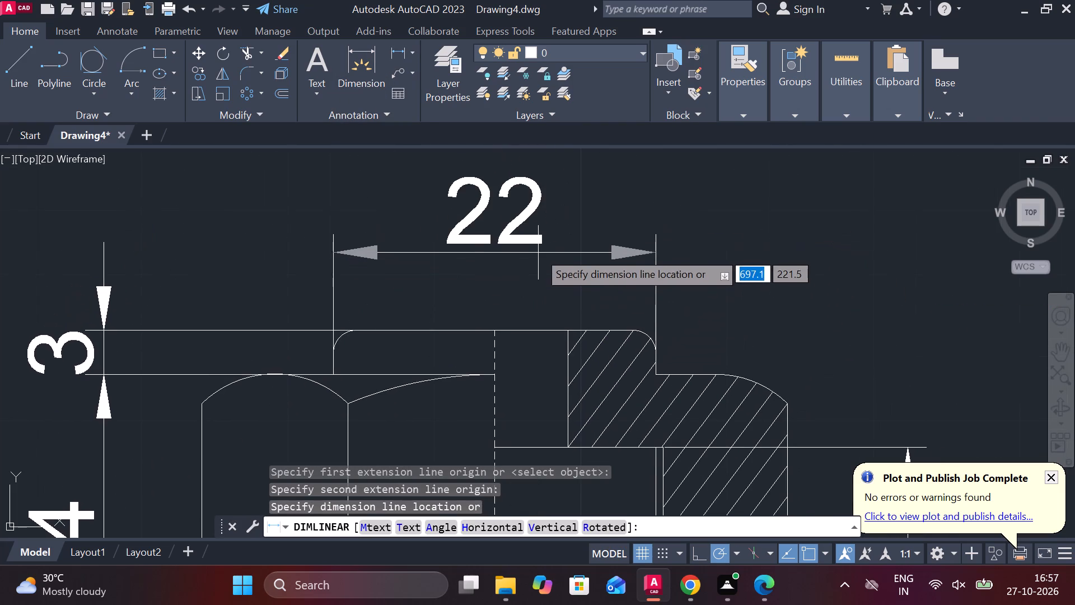
click(551, 213)
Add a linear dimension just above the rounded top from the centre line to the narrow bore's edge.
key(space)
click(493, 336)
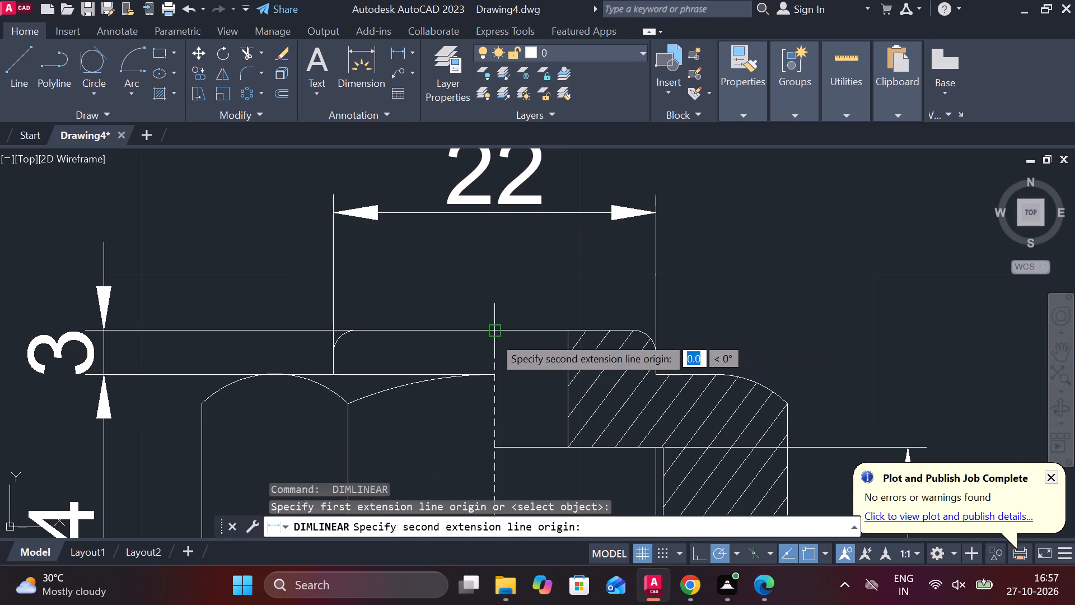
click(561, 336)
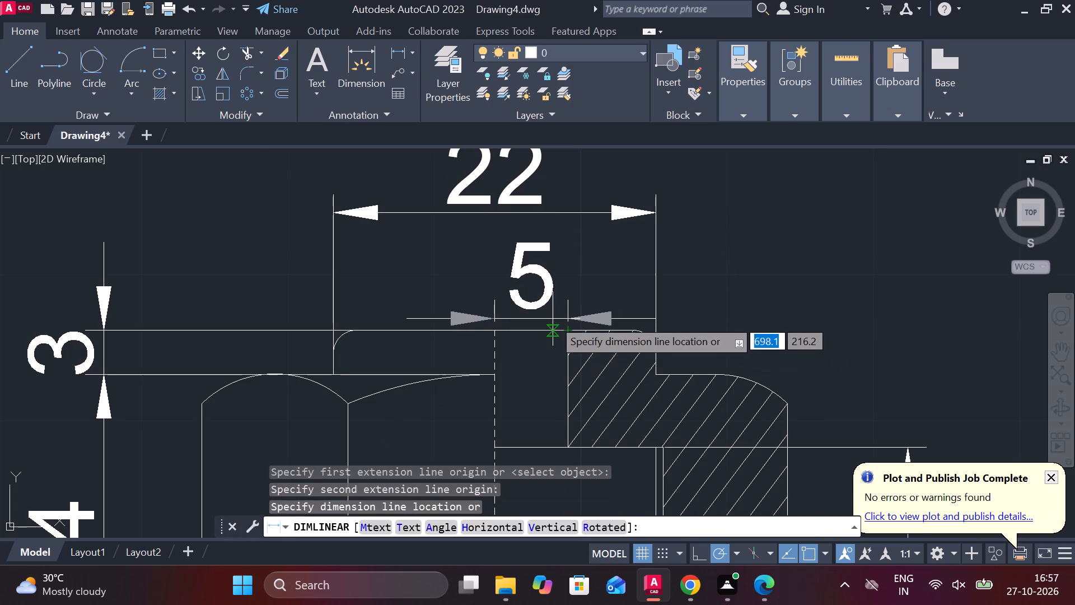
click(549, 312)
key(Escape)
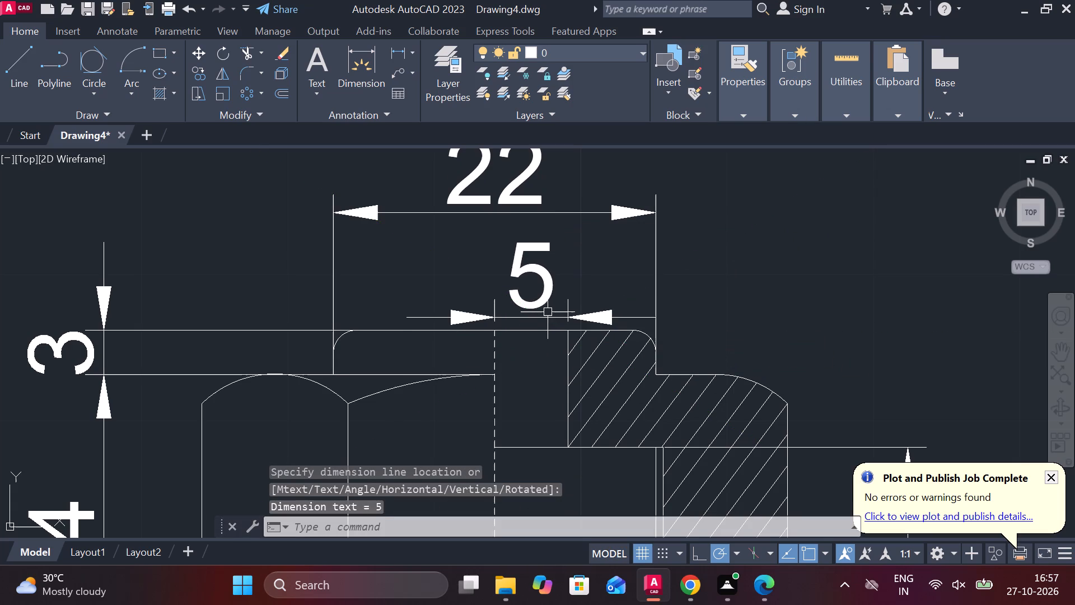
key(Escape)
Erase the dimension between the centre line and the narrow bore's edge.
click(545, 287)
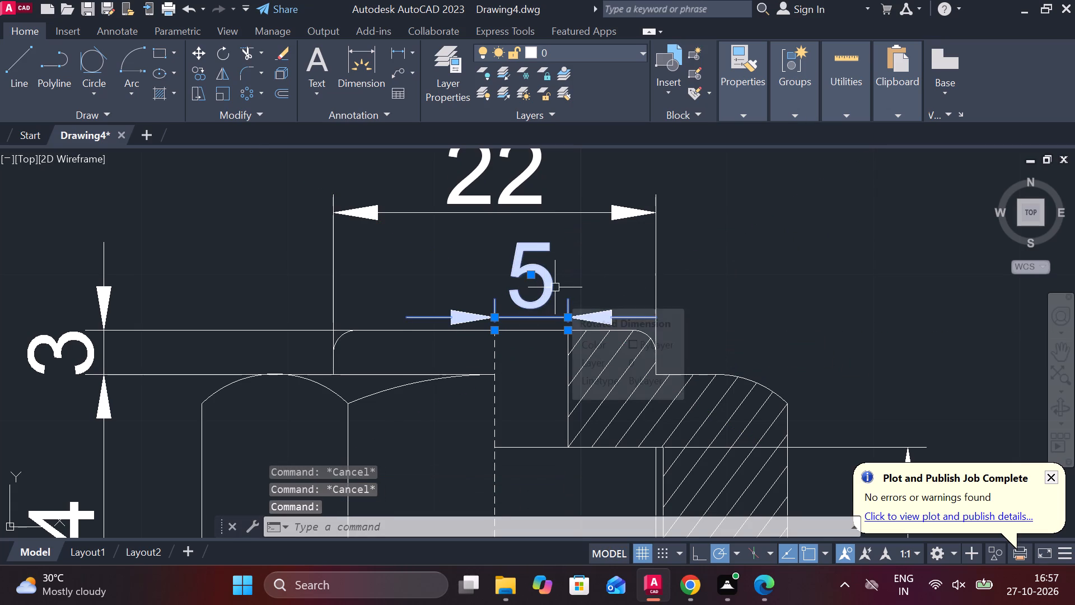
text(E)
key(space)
Add a linear dimension of 10 from the narrow bore's edge across the centre line, placed between the rounded top and the 22 dimension.
click(355, 58)
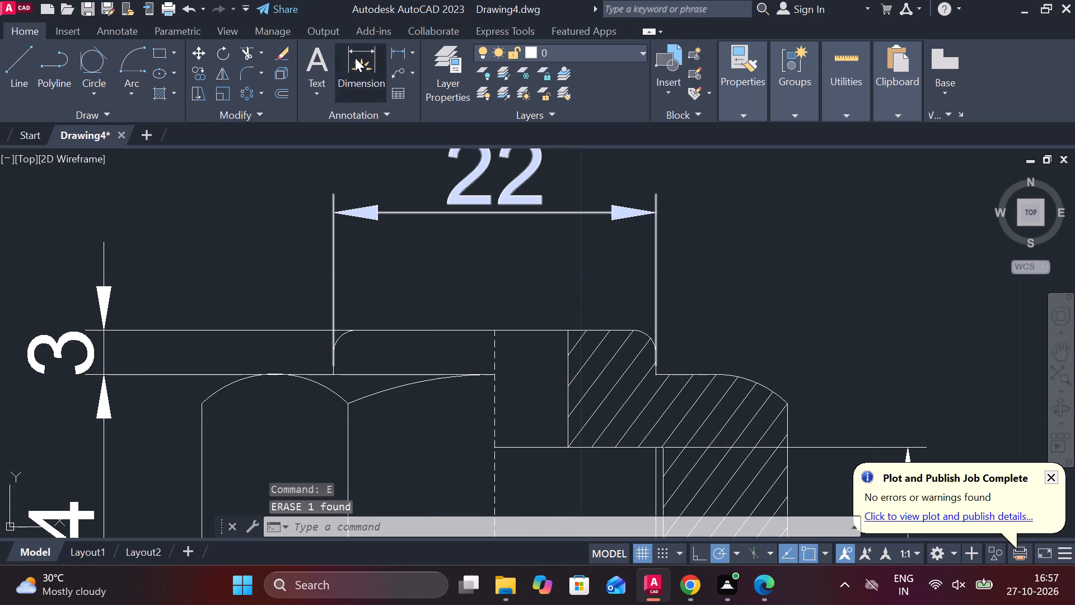
click(565, 332)
middle_drag(399, 326, 404, 327)
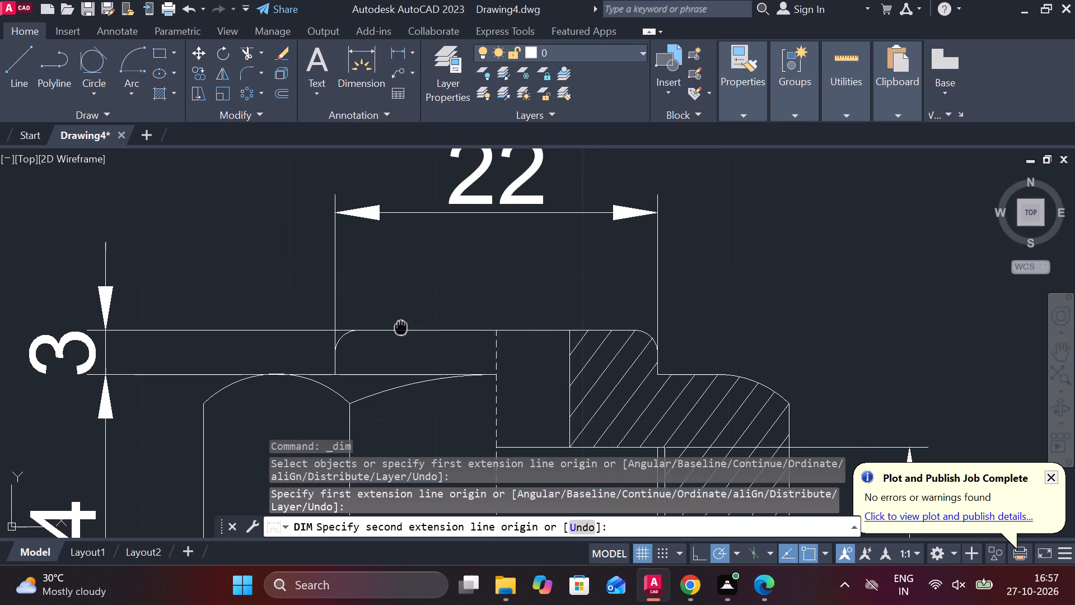
middle_drag(404, 327, 488, 329)
middle_drag(376, 327, 520, 357)
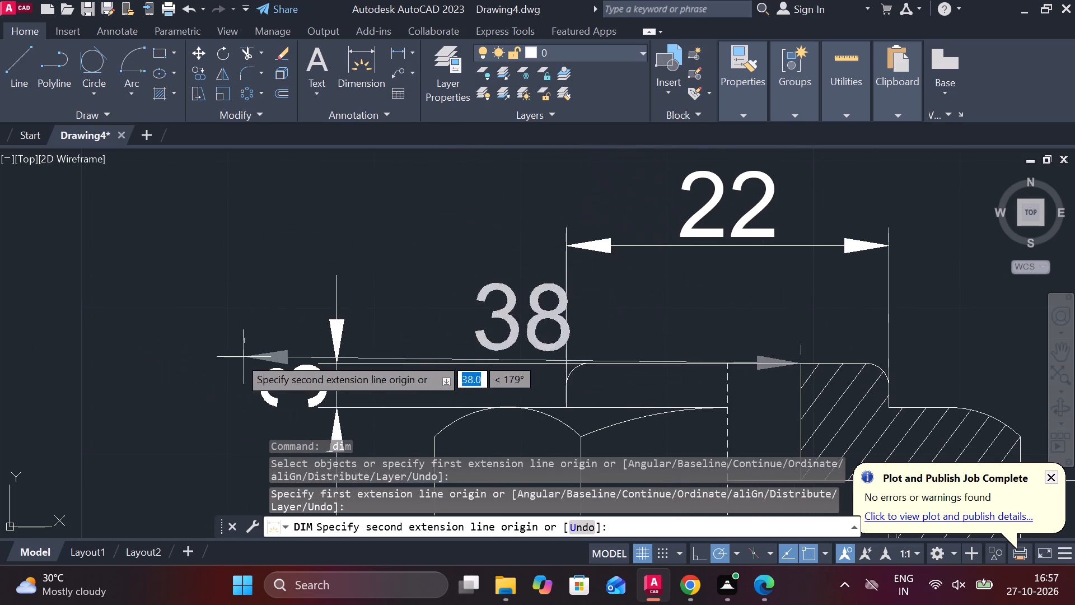
key(1)
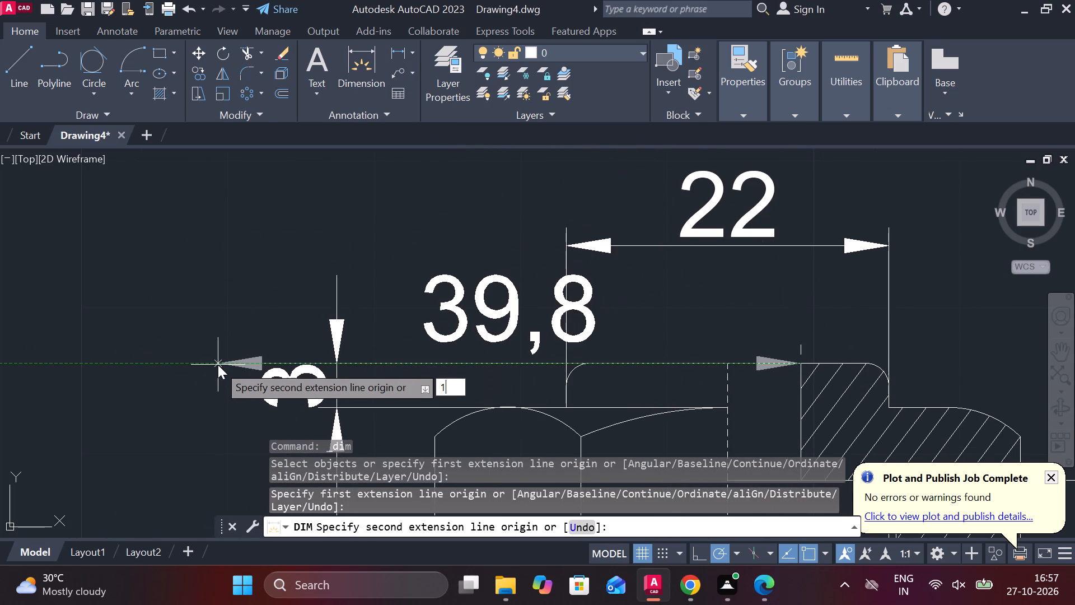
key(0)
key(Return)
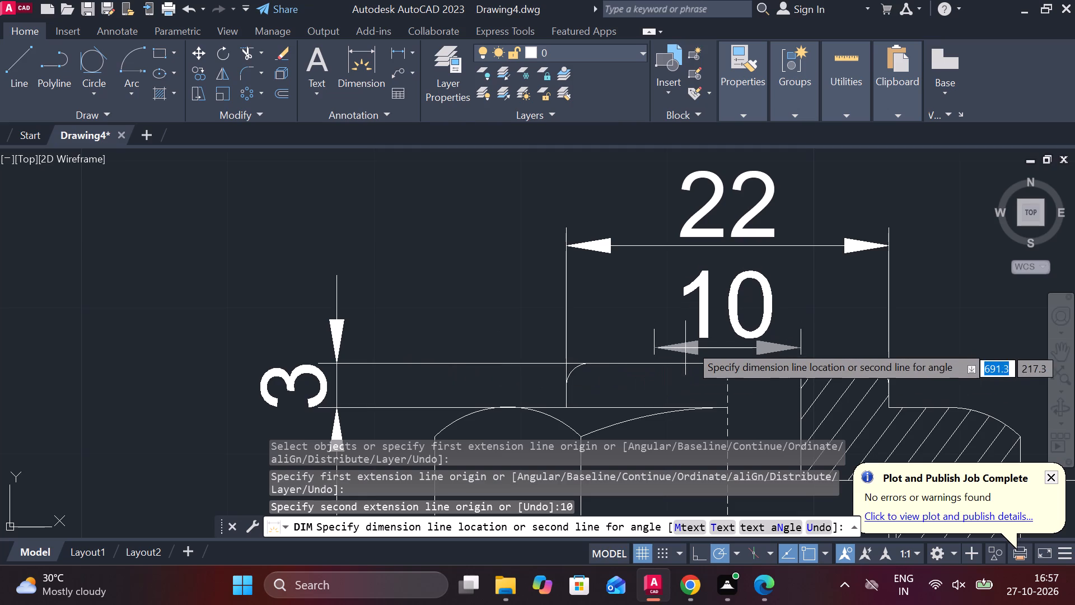
click(691, 337)
scroll(707, 336, down, 1)
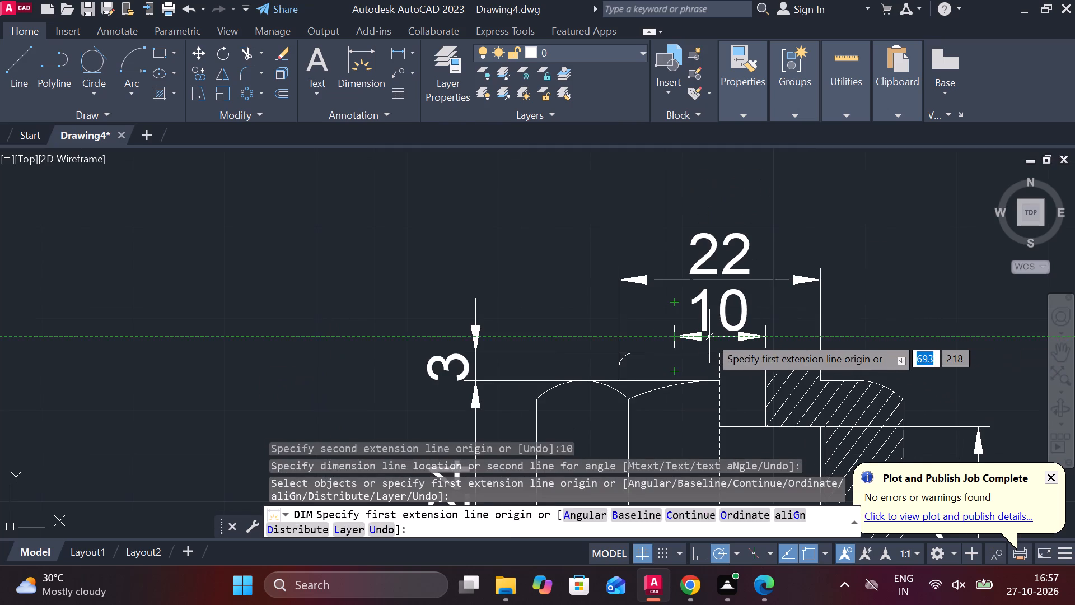
scroll(686, 318, down, 1)
middle_drag(814, 297, 685, 236)
key(Escape)
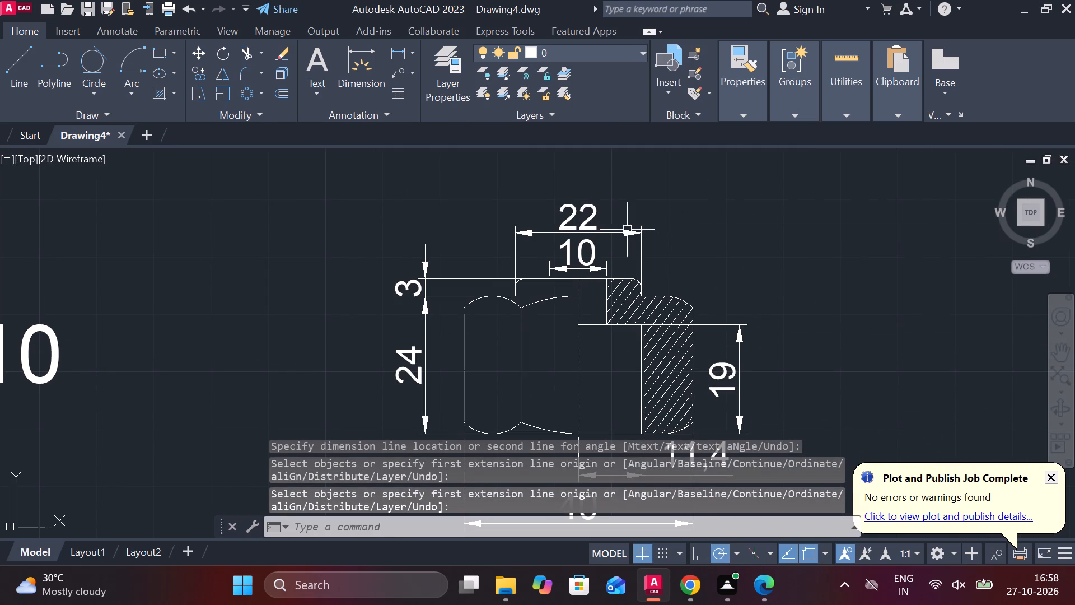
Insert a diameter symbol before the value of the rounded top's 22 dimension.
scroll(603, 240, up, 1)
double_click(595, 195)
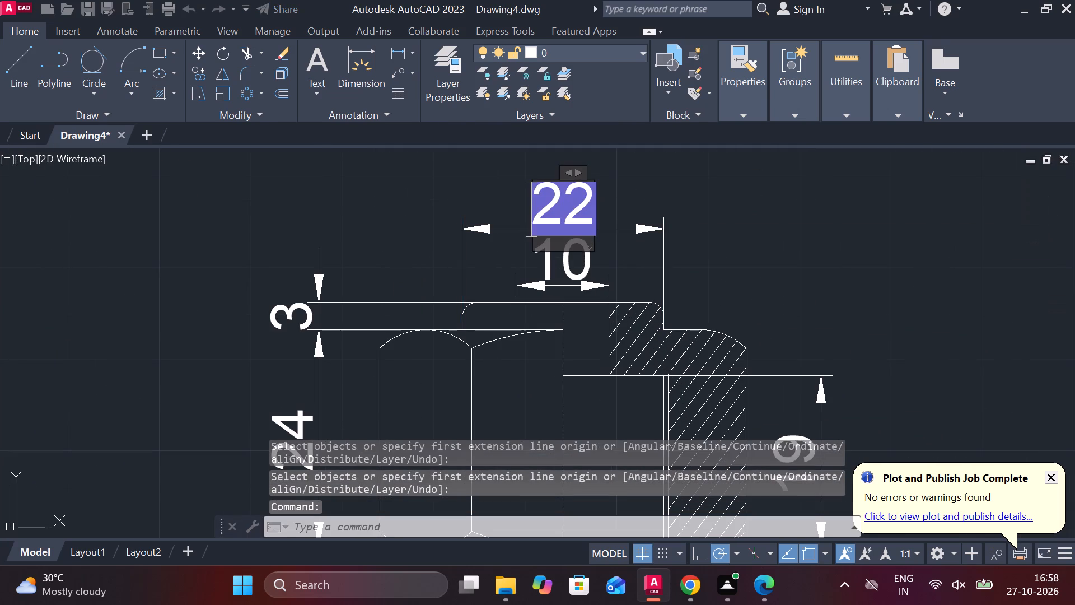
click(730, 89)
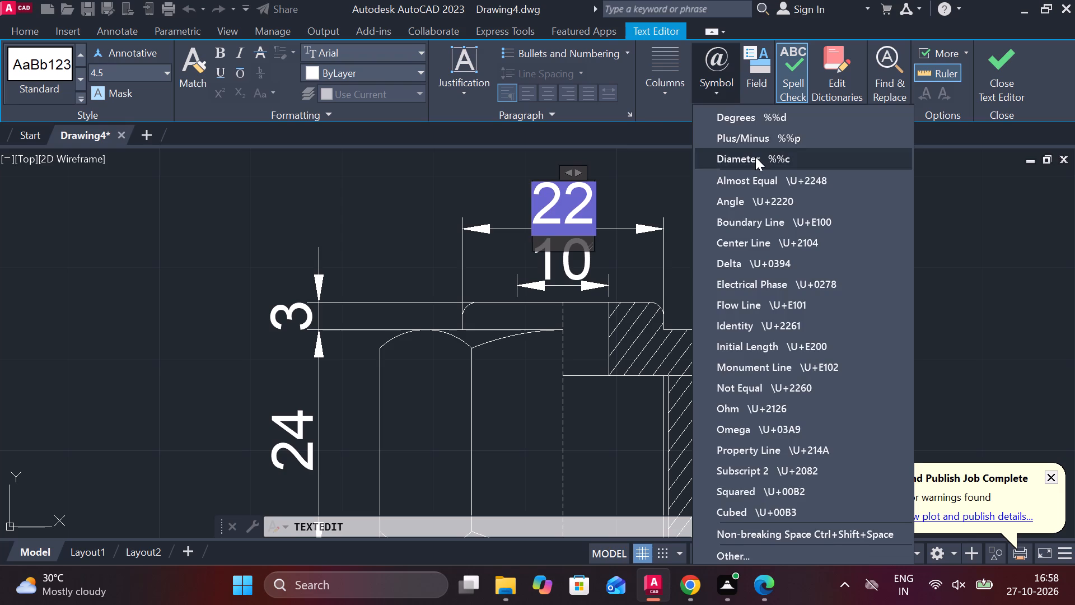
click(755, 157)
click(988, 60)
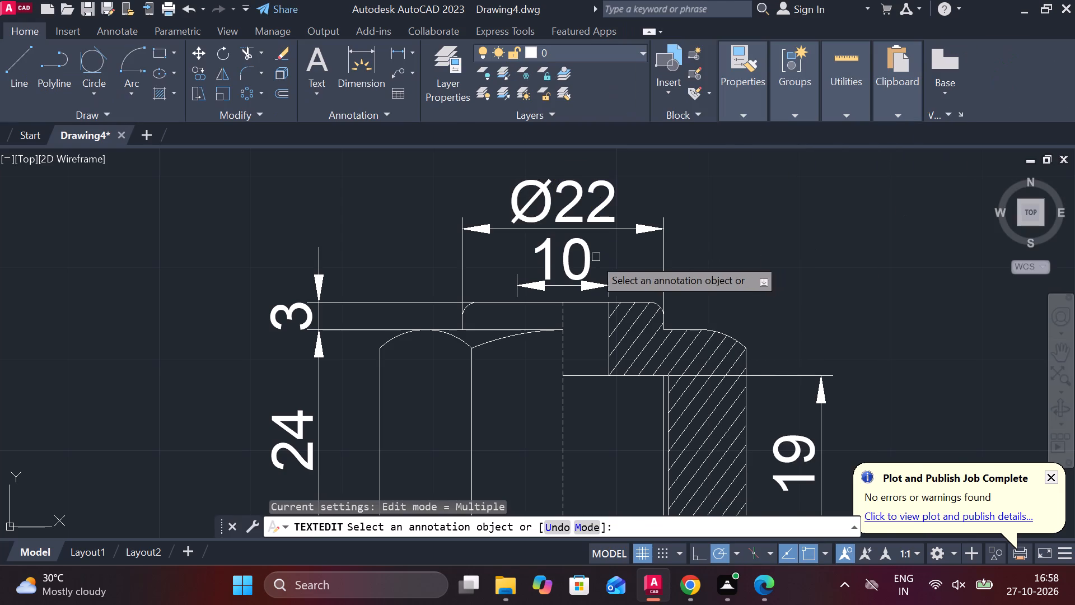
scroll(585, 260, up, 2)
key(Escape)
Insert a diameter symbol before the value of the narrow bore's 10 dimension.
double_click(541, 272)
key(Escape)
double_click(531, 273)
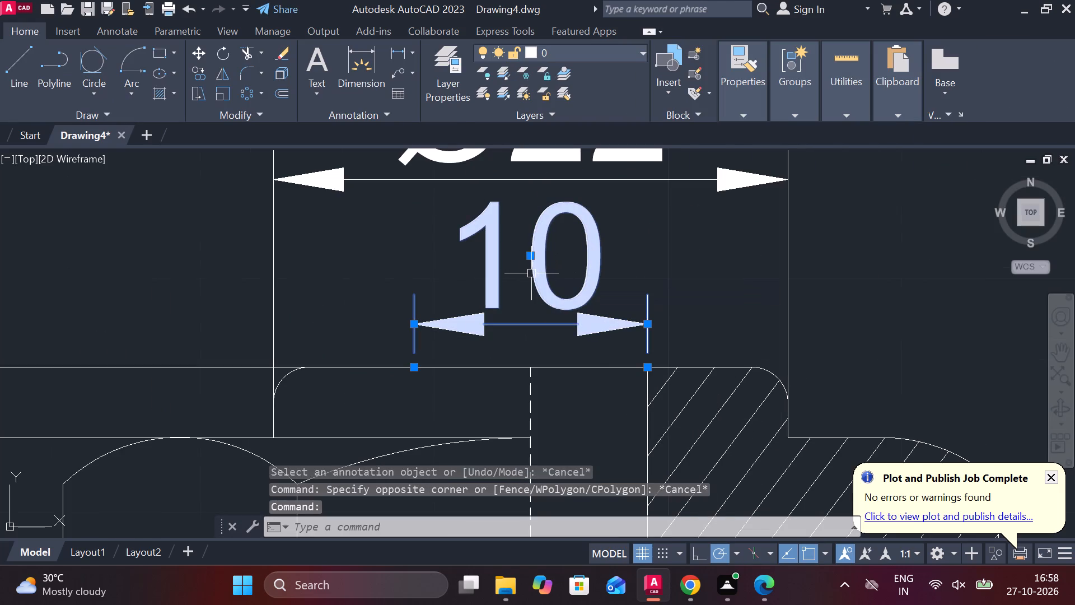
click(726, 94)
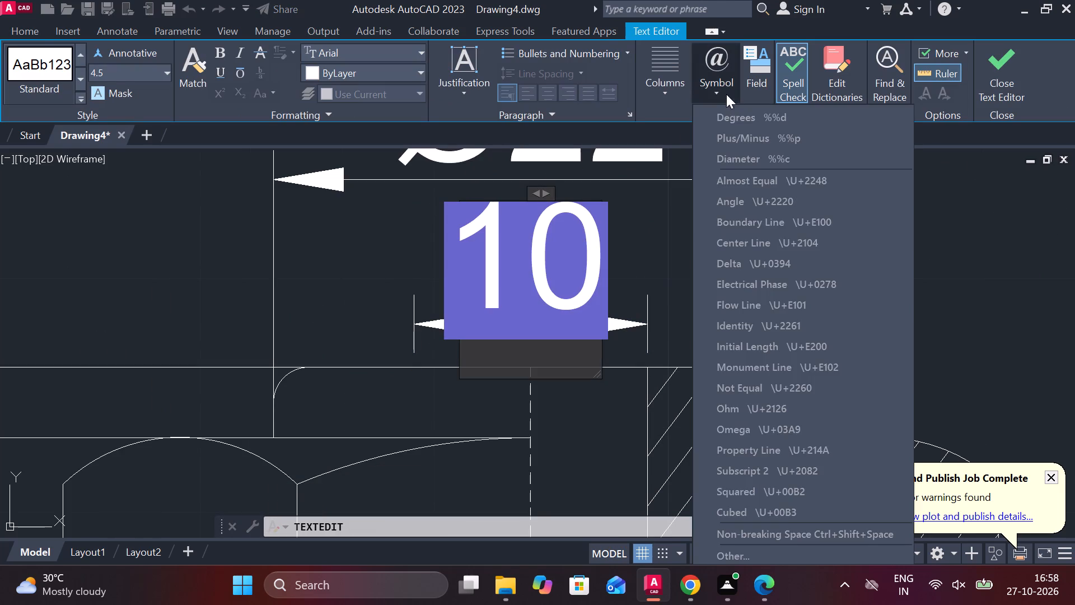
click(748, 157)
click(1015, 76)
scroll(828, 267, down, 1)
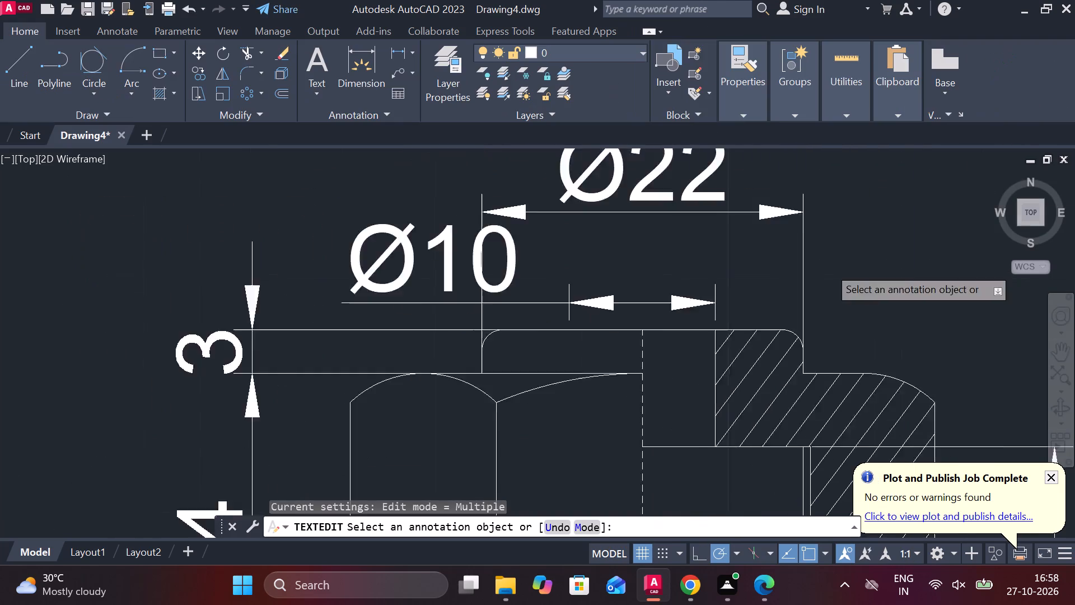
scroll(828, 267, down, 1)
key(Escape)
Move the Ø10 dimension text further left, clear of the Ø22 dimension's extension line.
click(602, 250)
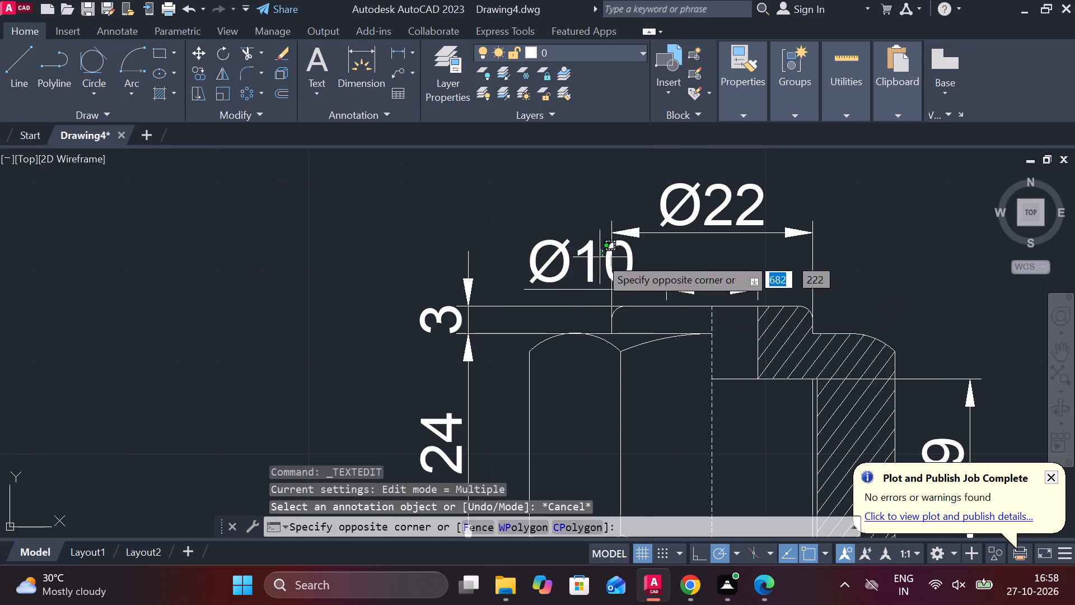
key(Escape)
click(587, 259)
click(582, 261)
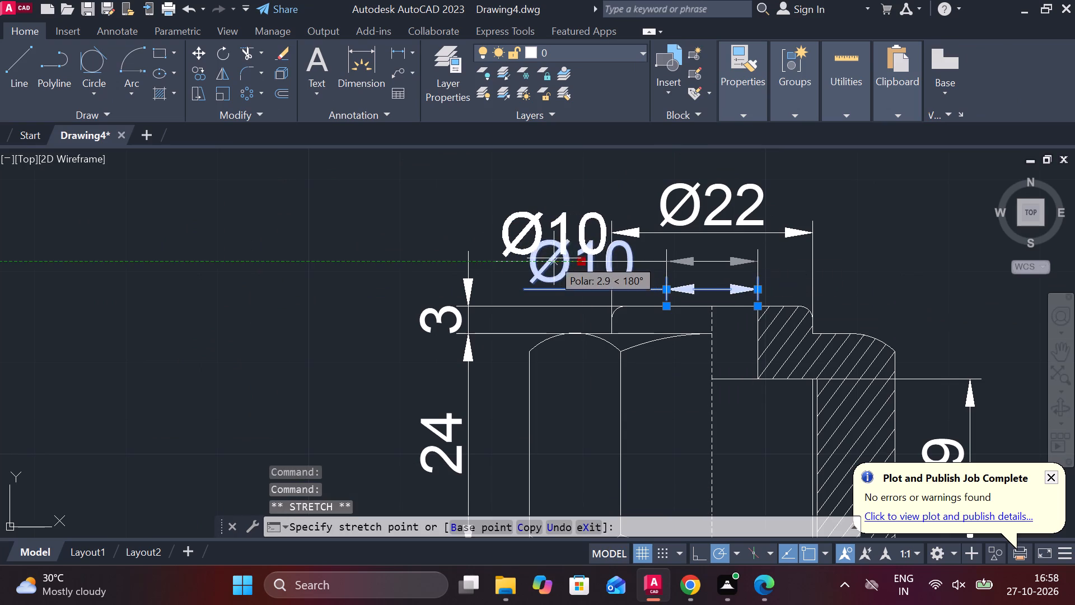
click(537, 258)
key(Escape)
Add a multileader to the nut's upper outer corner in the hatched half, with the part number 3 at text height 10.
scroll(617, 264, down, 2)
middle_drag(636, 324, 592, 259)
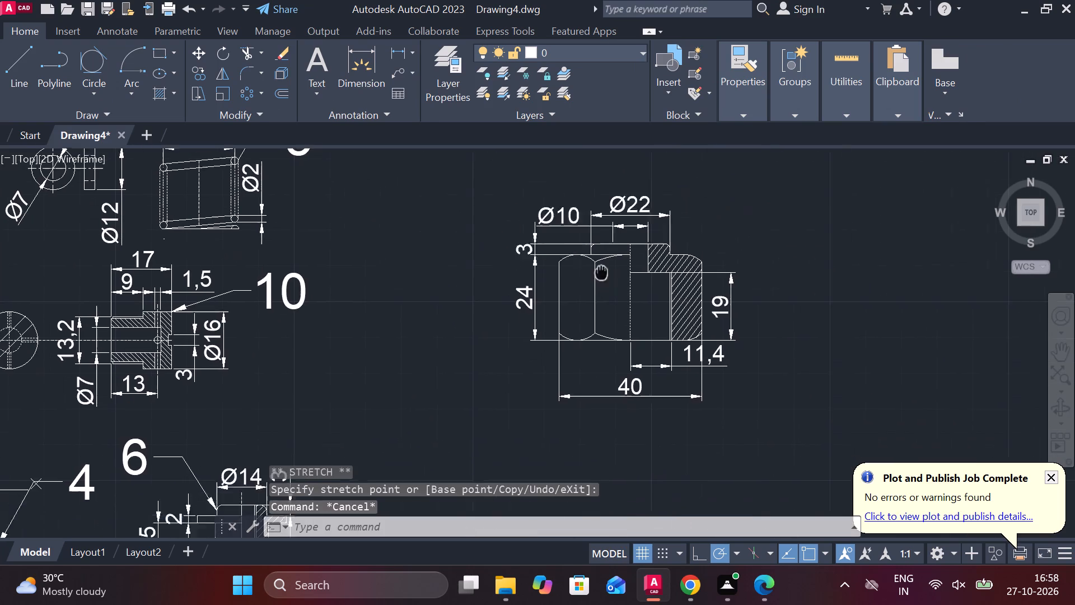
middle_drag(592, 259, 590, 254)
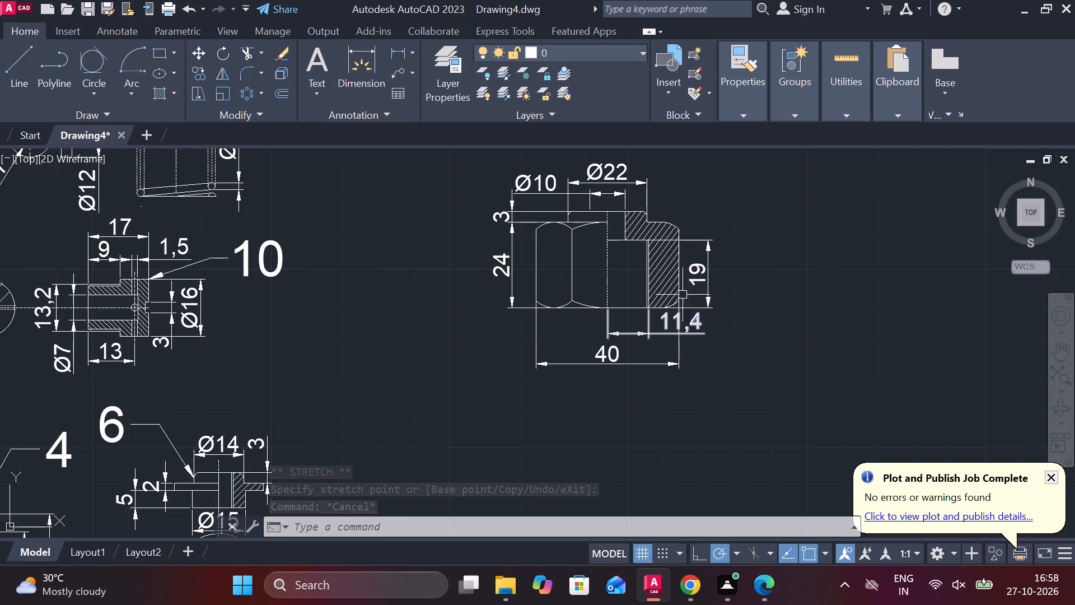
click(399, 71)
click(680, 216)
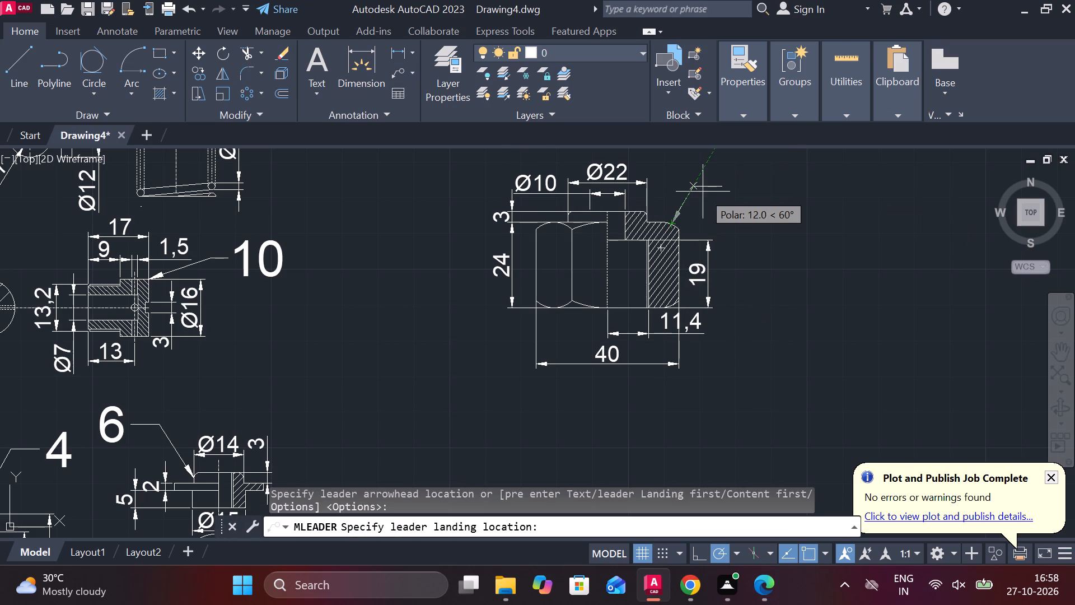
click(711, 187)
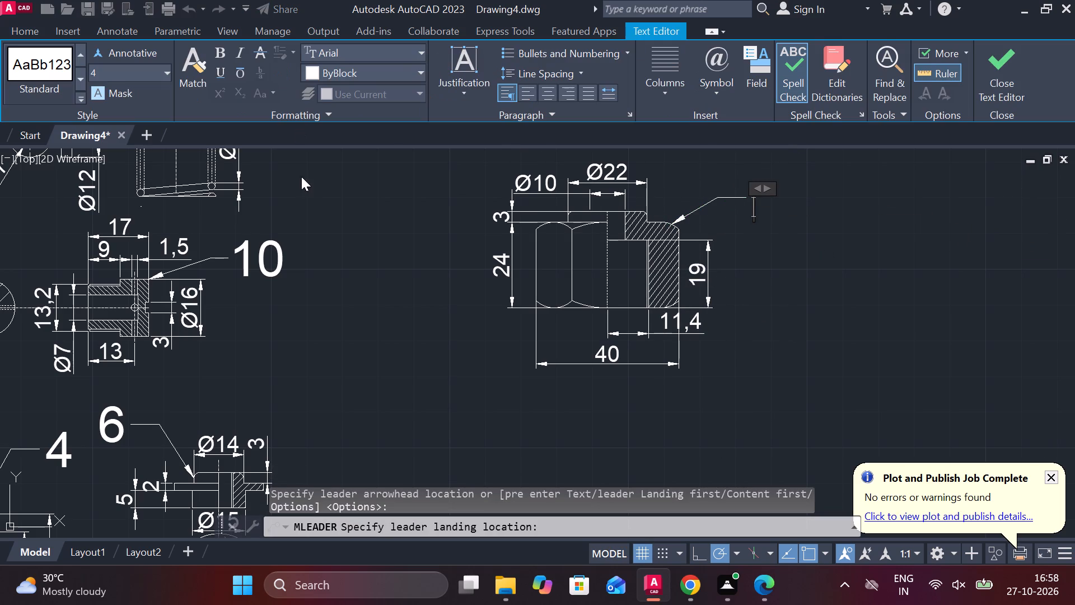
click(143, 68)
text(10)
key(shift+Return)
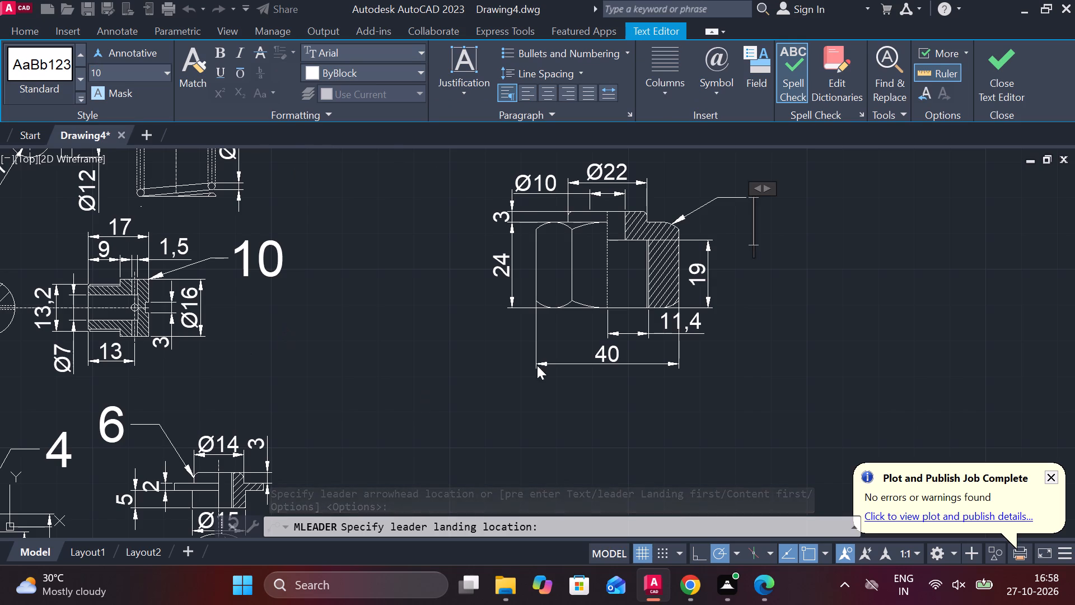
key(3)
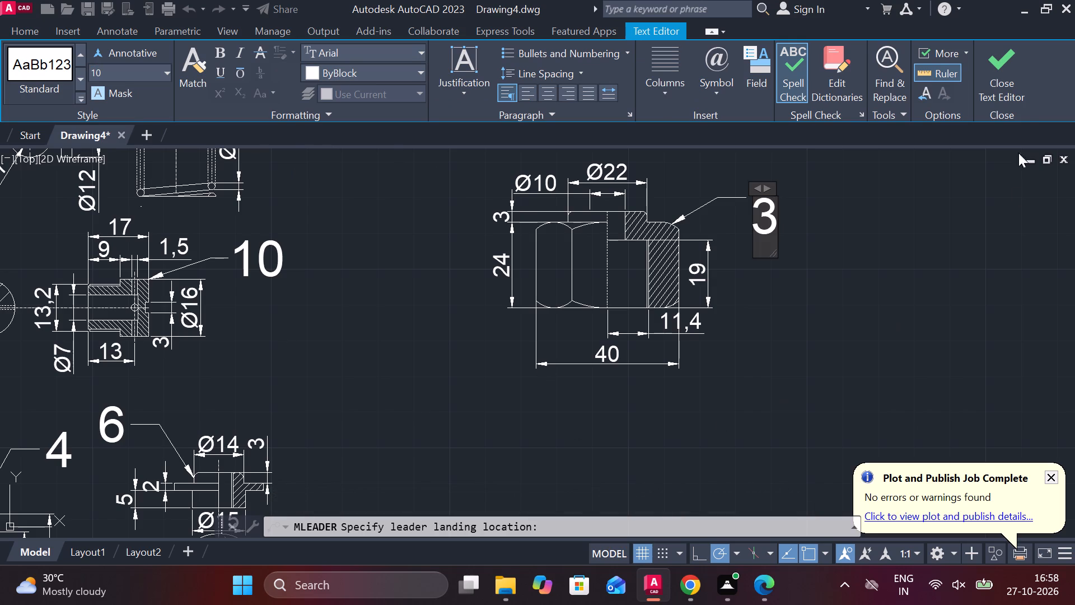
click(1006, 86)
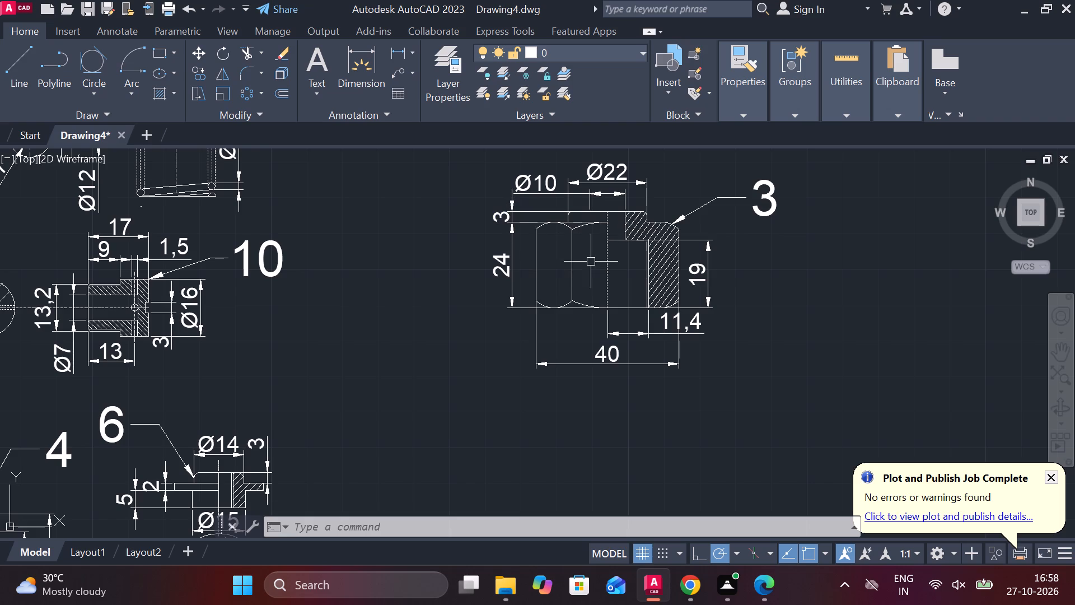
Move the whole nut view with its dimensions and leader closer to the other part views, beside part 5.
scroll(707, 271, down, 1)
click(550, 165)
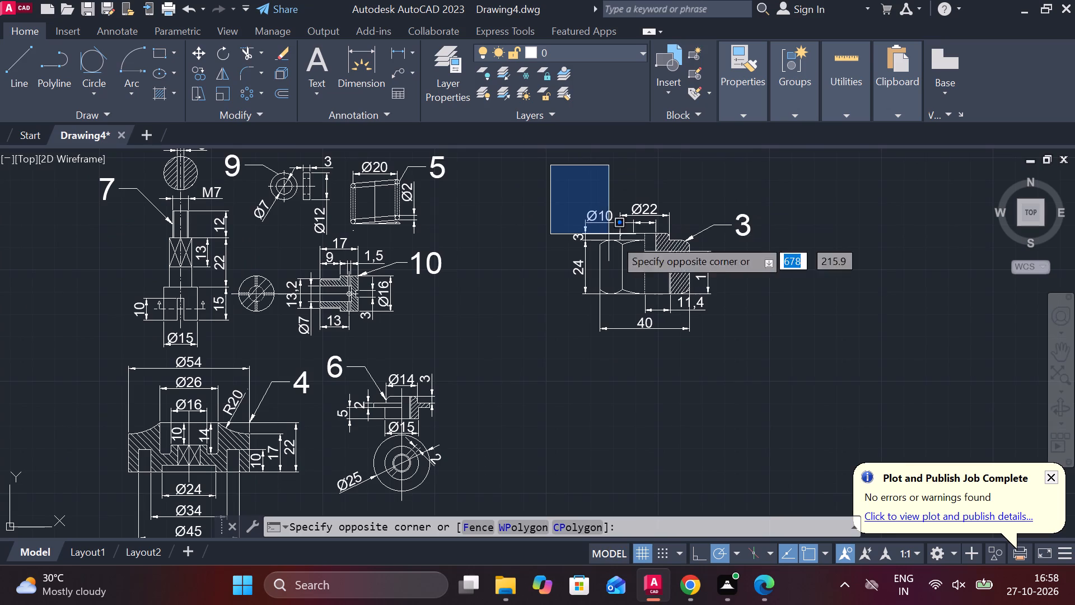
click(770, 375)
key(m)
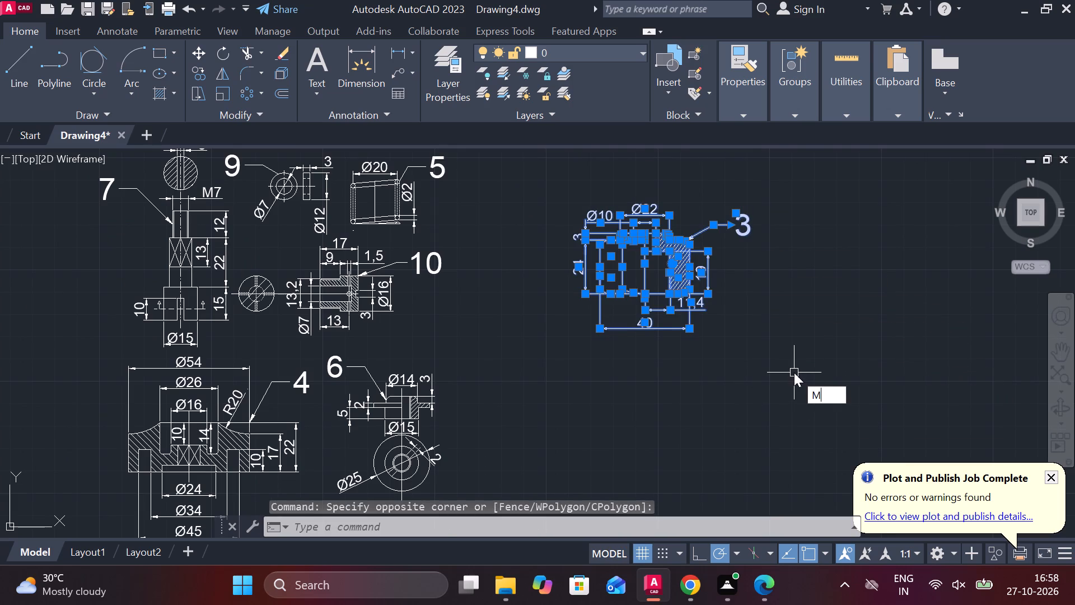
key(Return)
click(793, 346)
scroll(706, 354, down, 1)
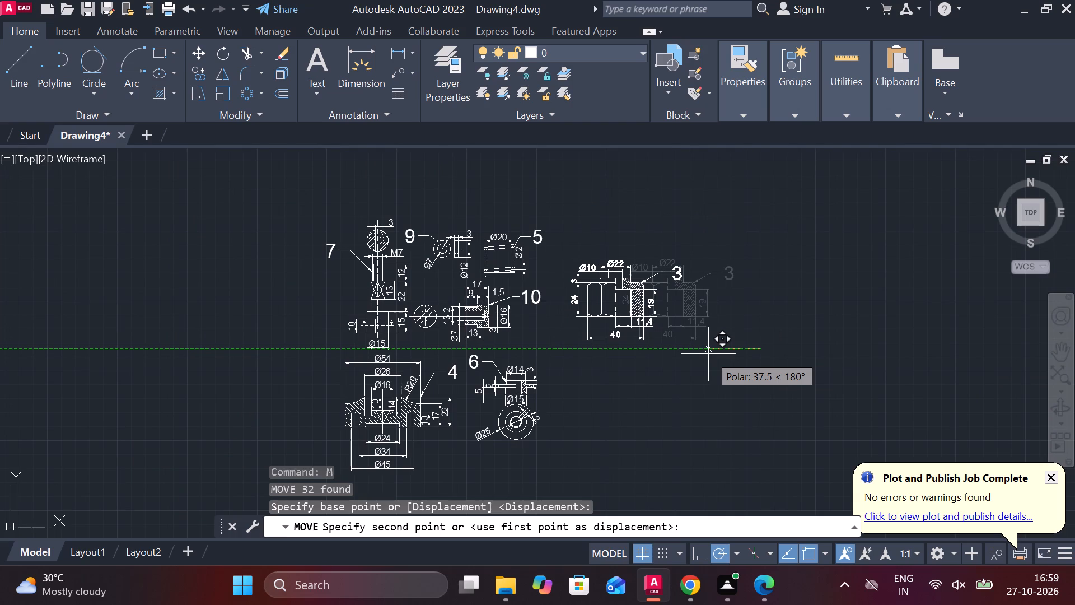
scroll(677, 344, up, 1)
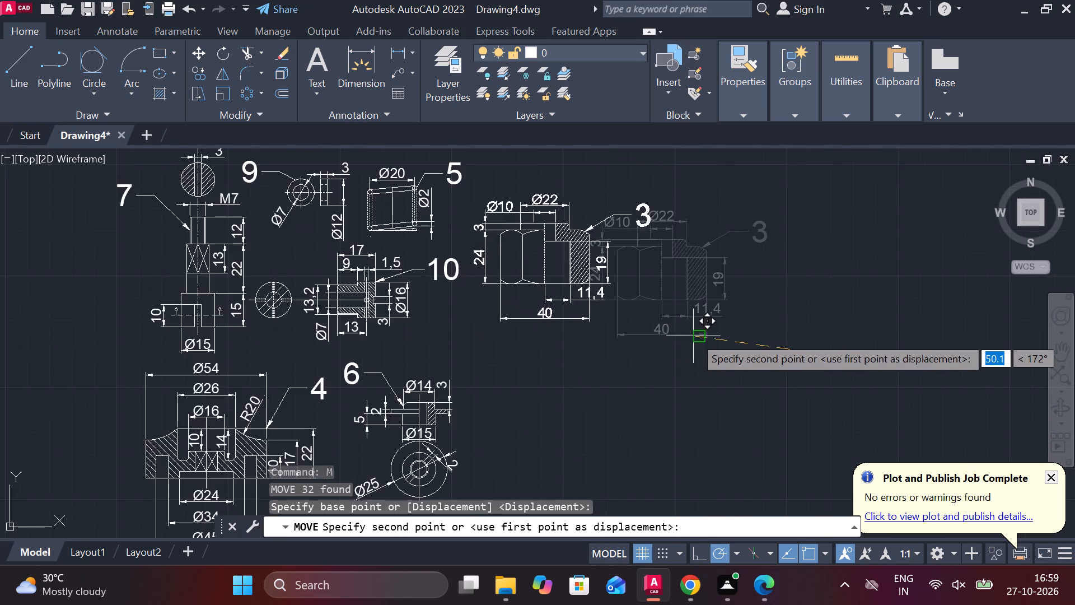
scroll(694, 336, up, 1)
middle_drag(694, 336, 637, 501)
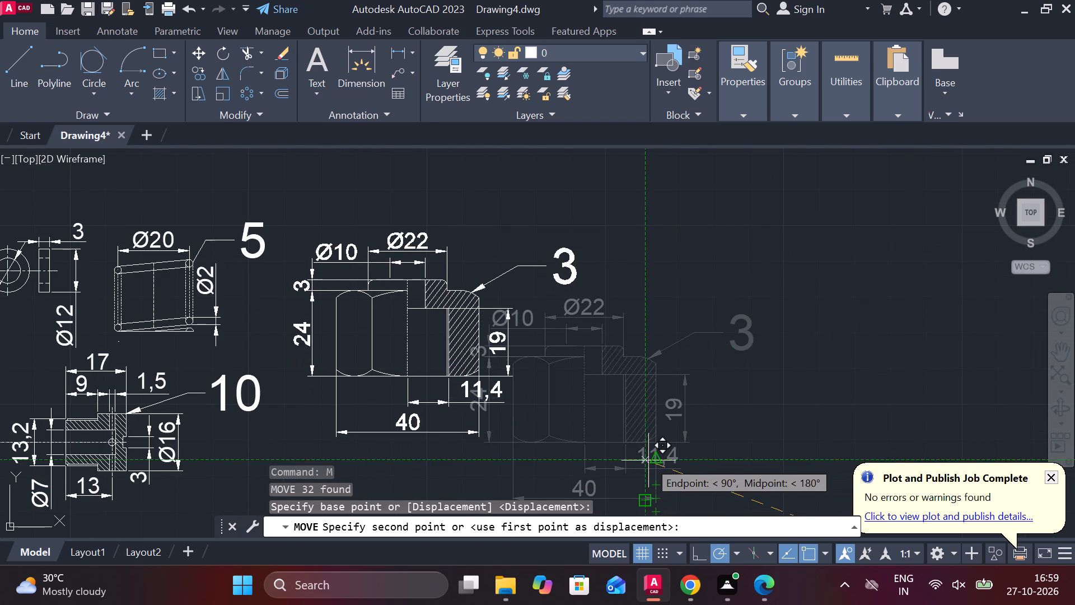
middle_drag(663, 449, 654, 377)
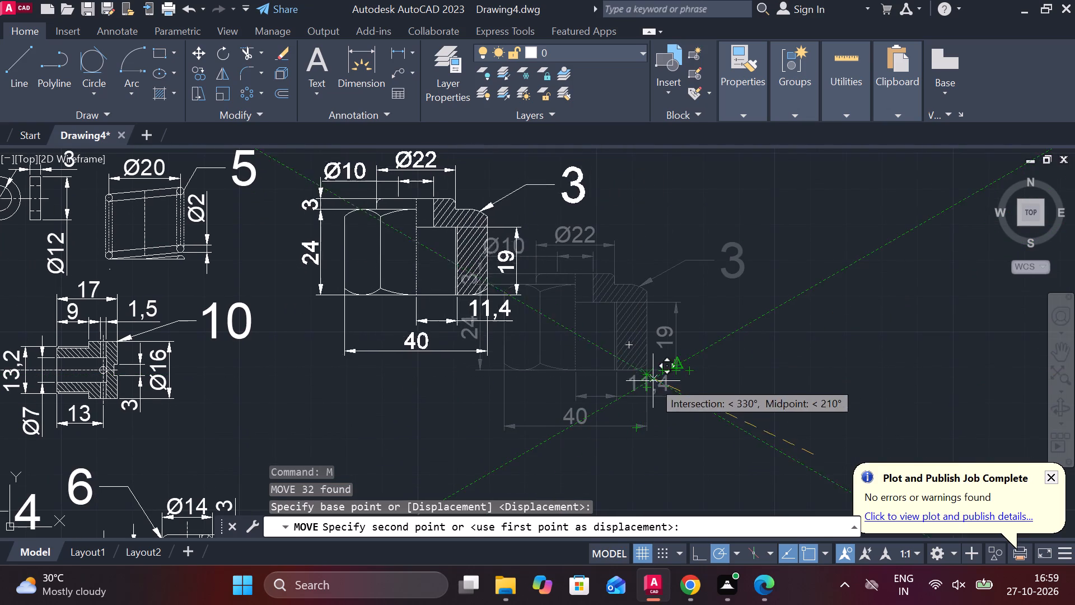
click(638, 392)
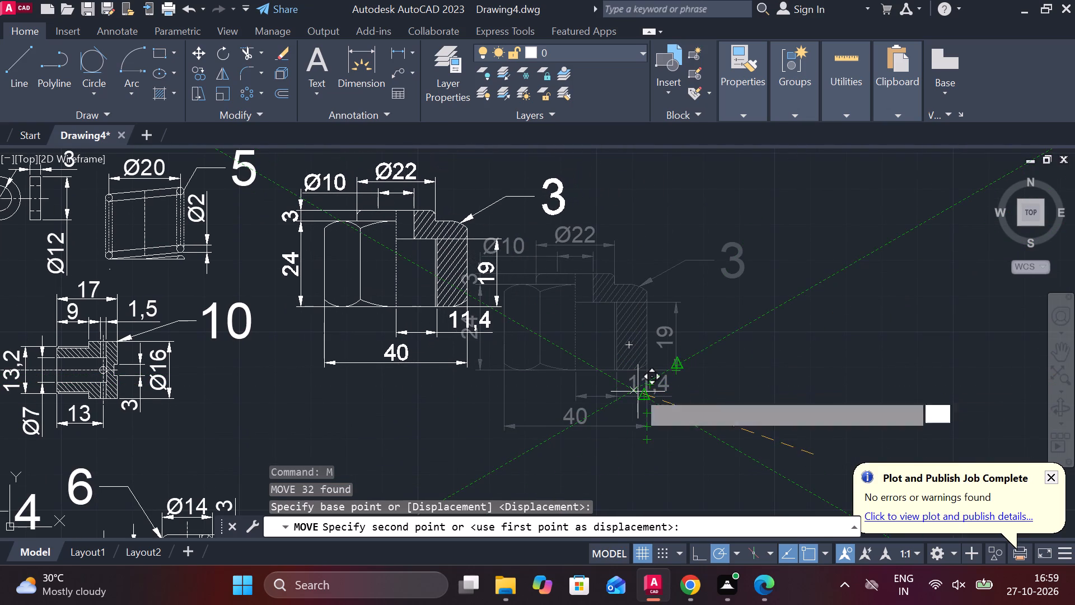
Examine the arrangement of the numbered part views around the moved nut.
scroll(667, 378, down, 2)
middle_drag(676, 380, 675, 274)
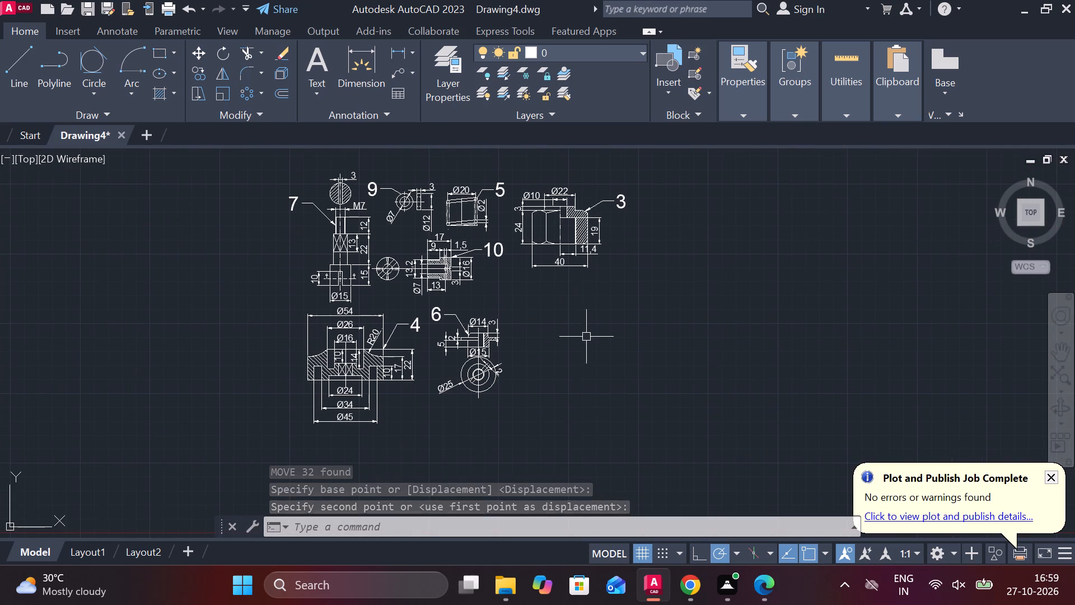
scroll(518, 295, up, 1)
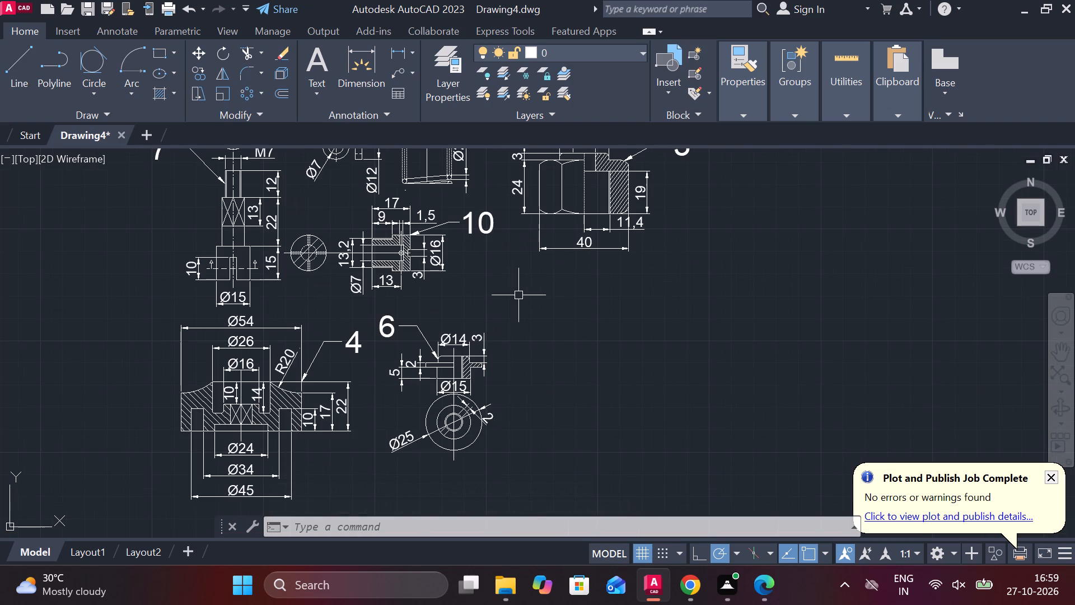
scroll(572, 272, down, 1)
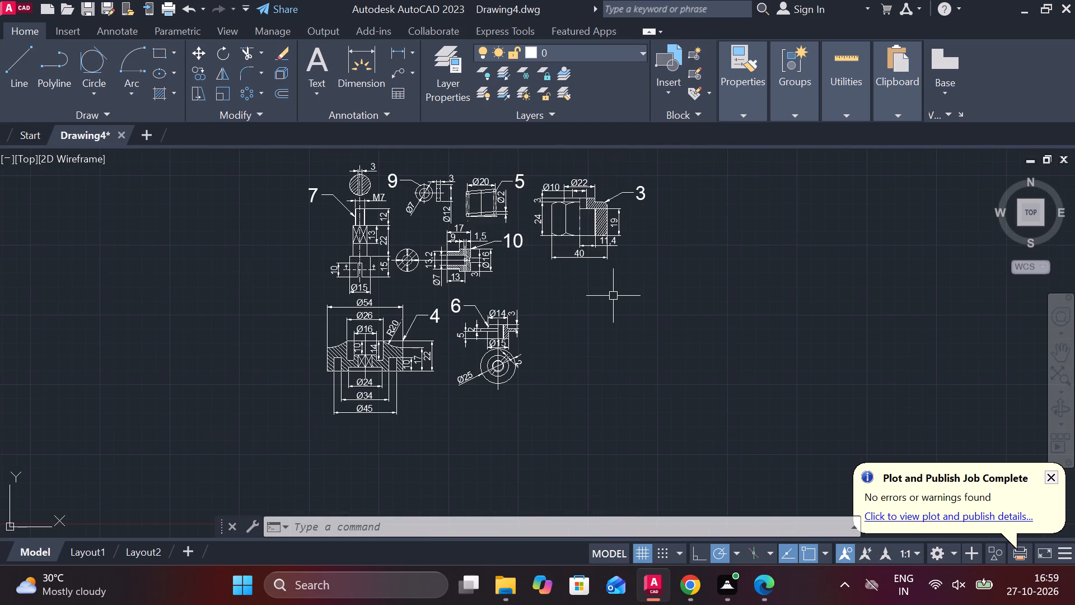
scroll(398, 262, up, 2)
middle_drag(443, 262, 451, 263)
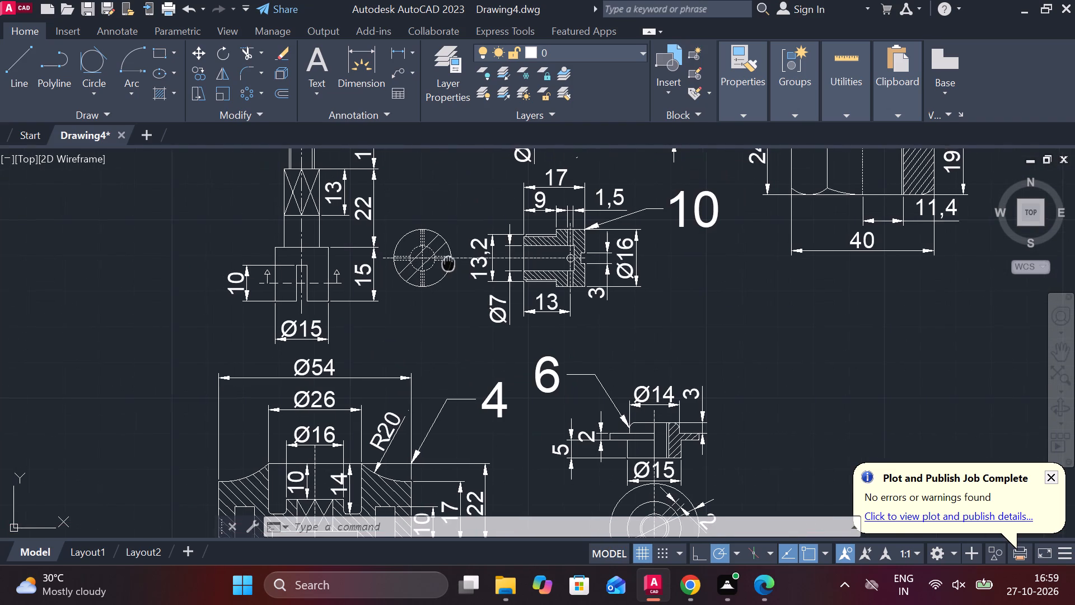
middle_drag(451, 263, 458, 274)
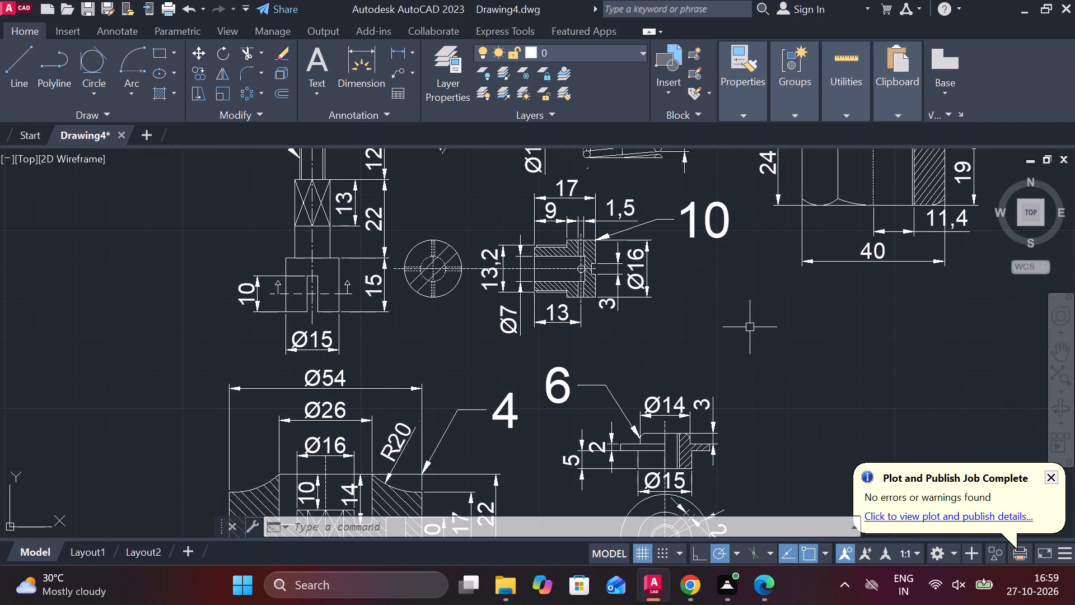
scroll(750, 327, down, 1)
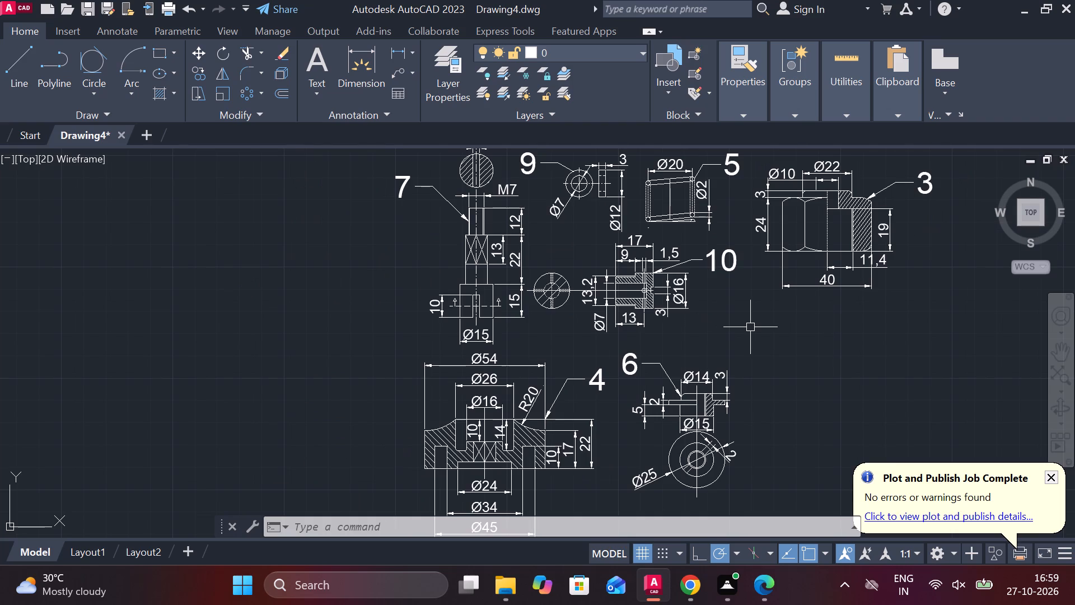
middle_drag(854, 369, 791, 330)
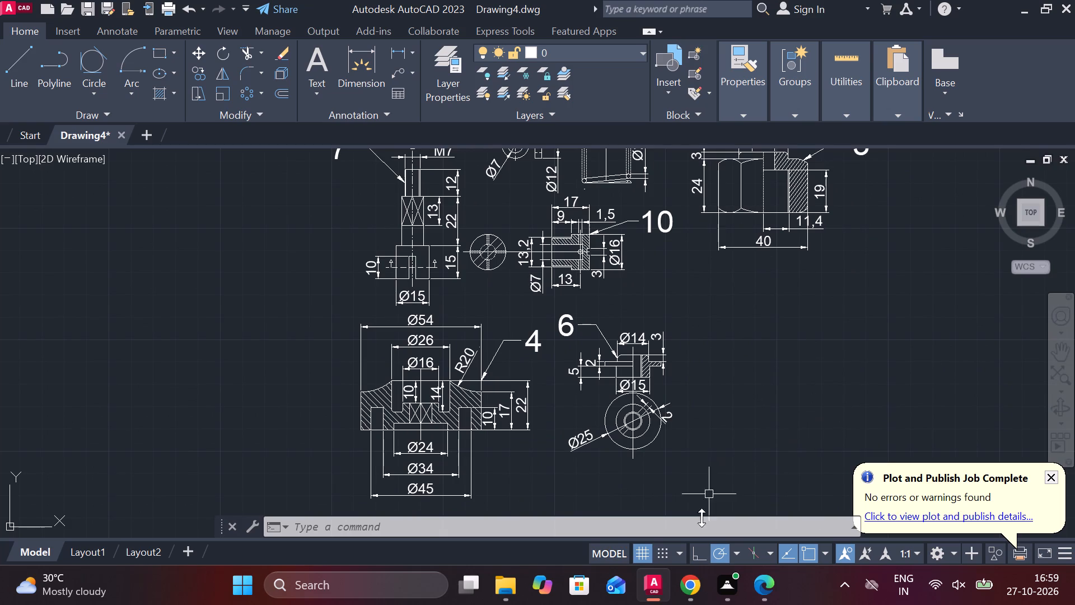
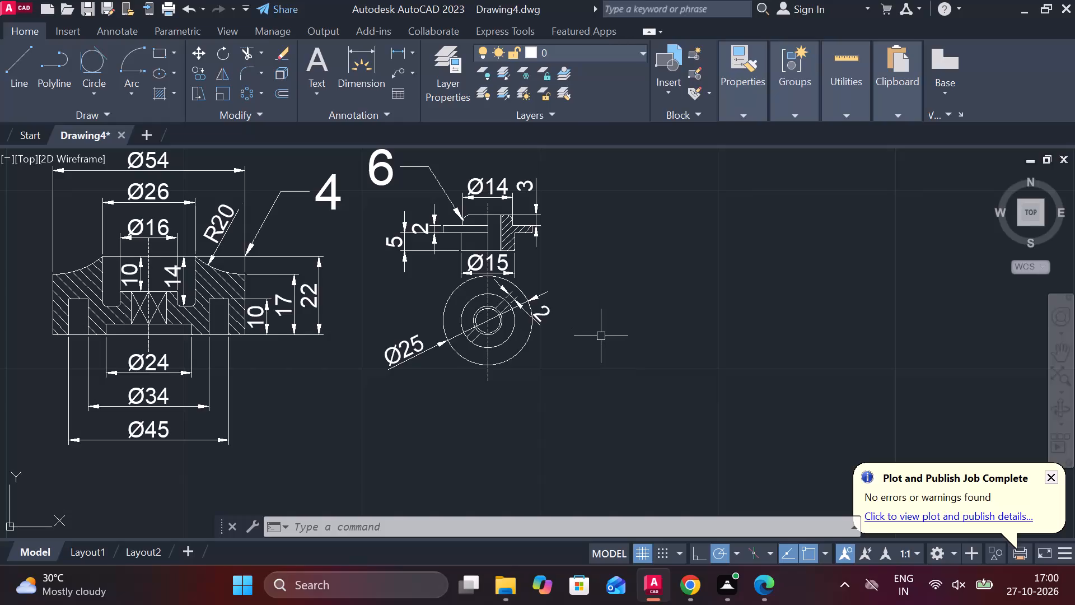
Draw a closed rectangle 20 wide by 10 high with lines in the empty area below the part 3 nut view.
scroll(630, 350, down, 2)
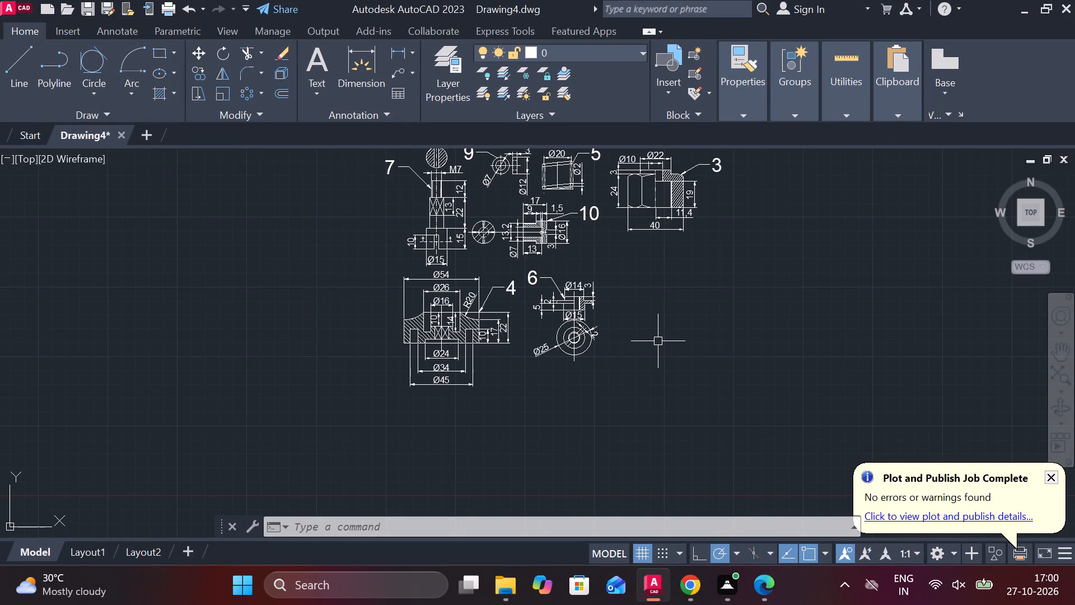
scroll(652, 341, up, 2)
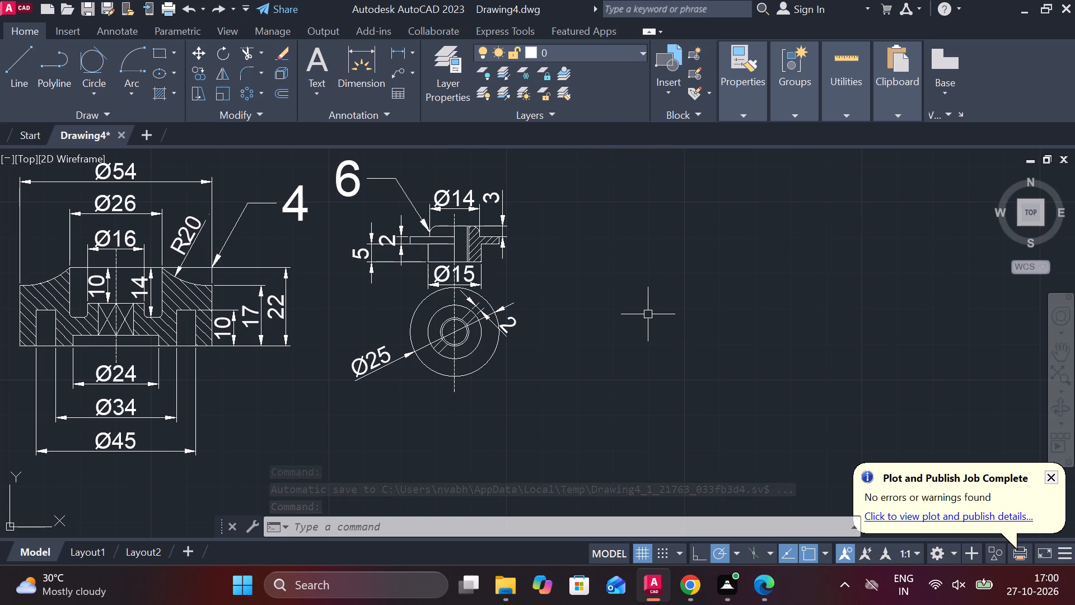
middle_drag(586, 341, 647, 257)
scroll(634, 310, down, 1)
middle_drag(618, 330, 620, 330)
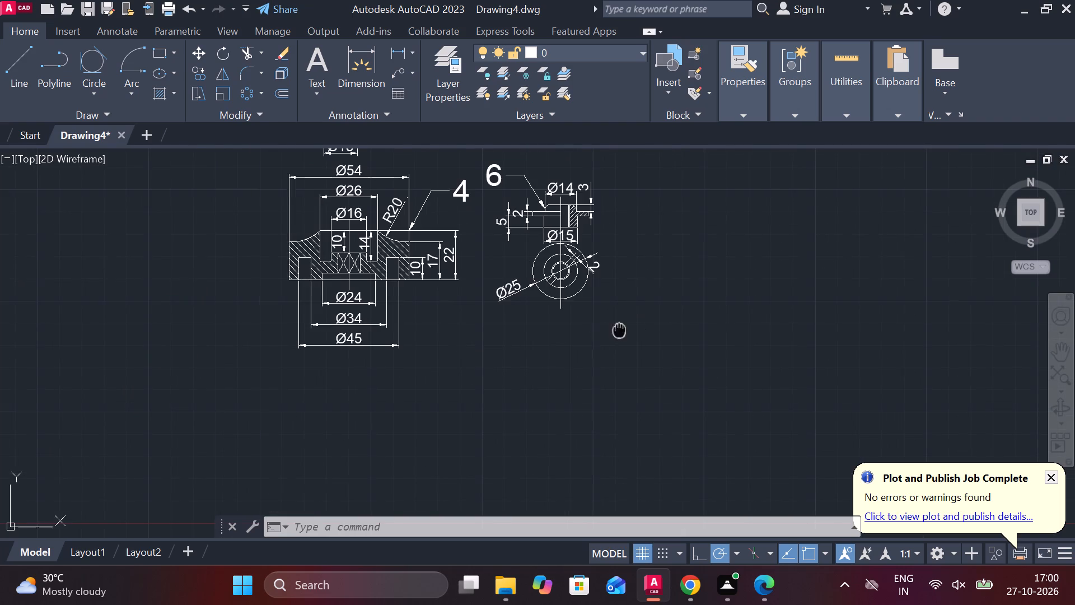
middle_drag(620, 330, 607, 395)
scroll(629, 381, down, 1)
middle_drag(656, 324, 531, 347)
scroll(524, 328, up, 2)
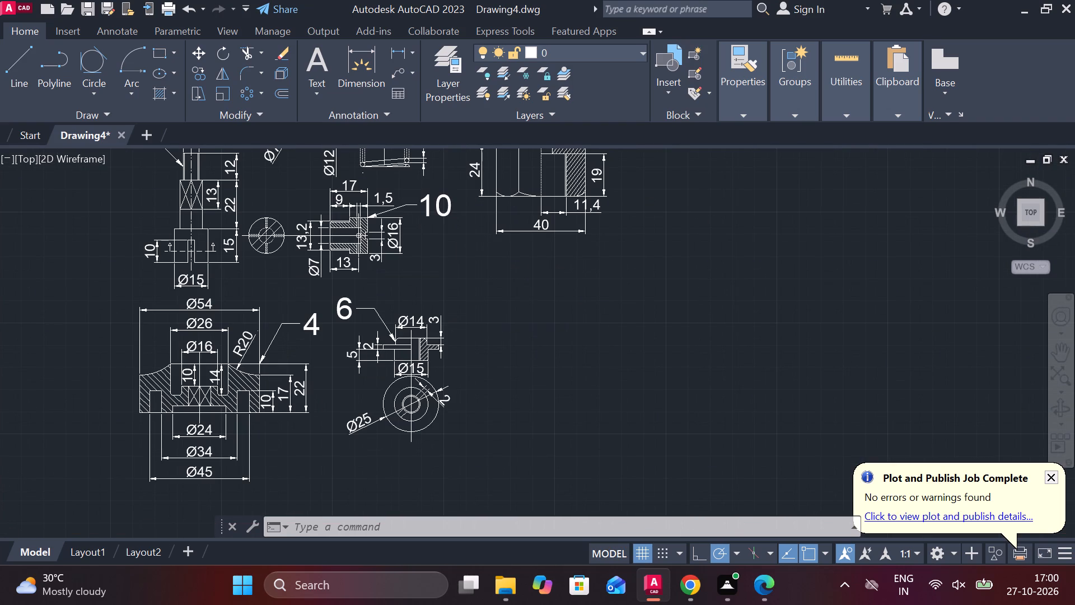
middle_drag(524, 323, 475, 369)
key(l)
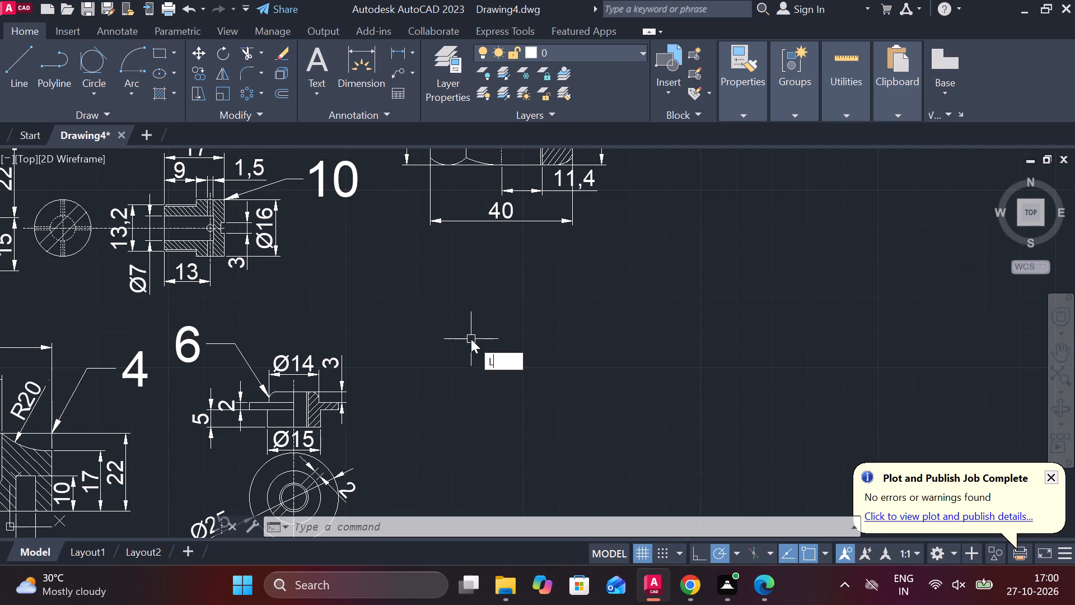
key(Return)
click(443, 305)
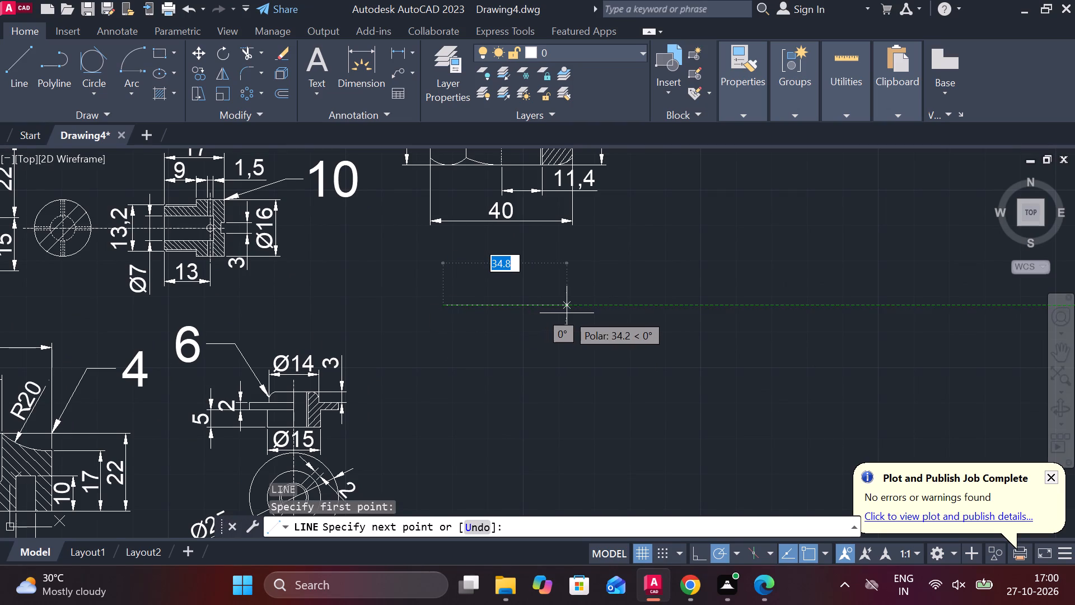
text(20)
key(Return)
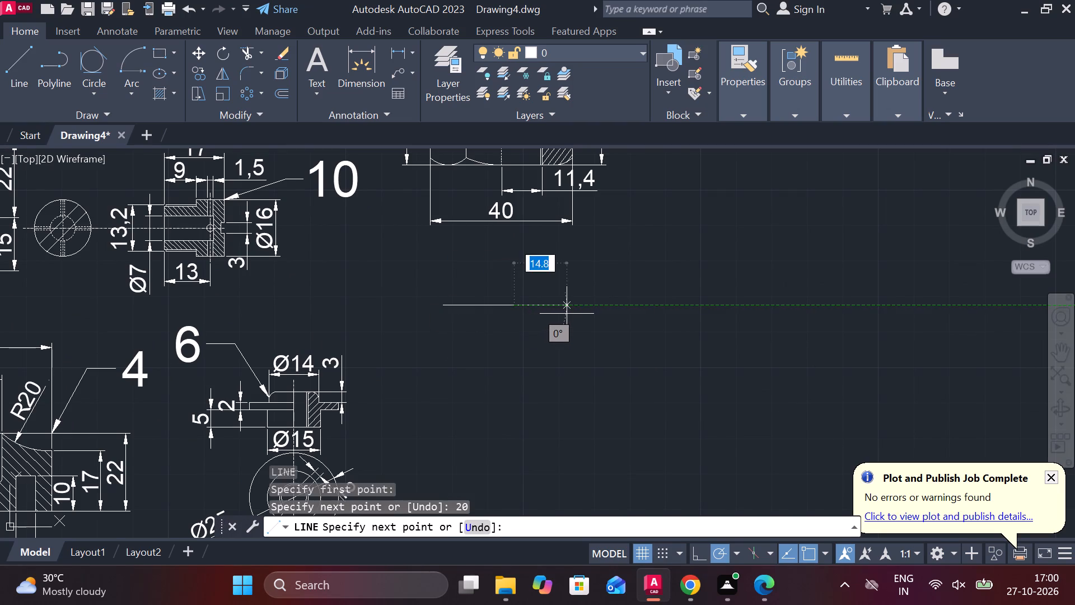
text(10)
key(Return)
text(20)
key(Return)
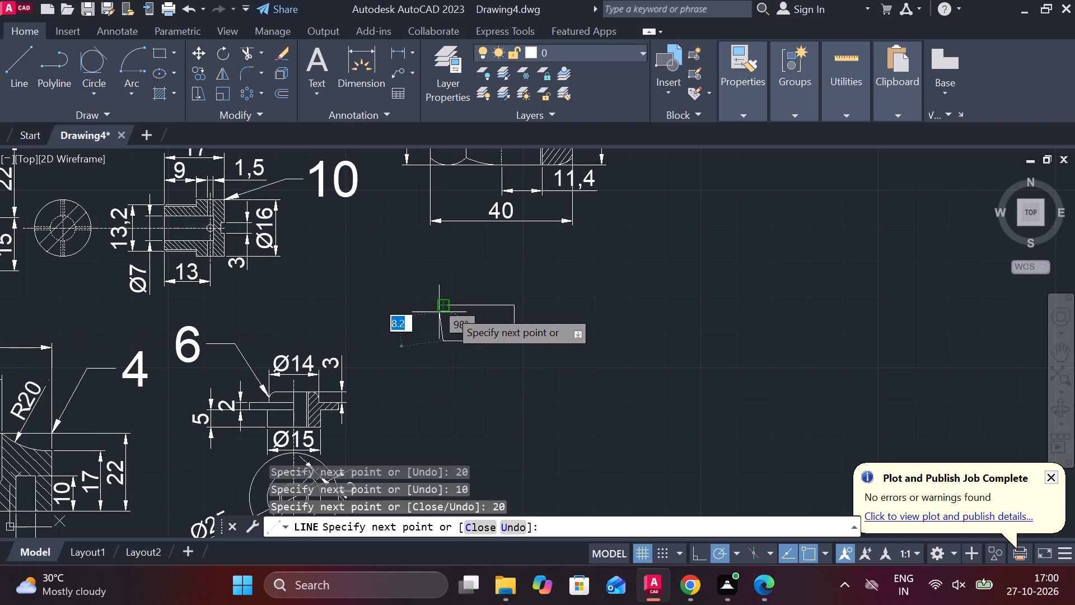
click(441, 300)
key(Escape)
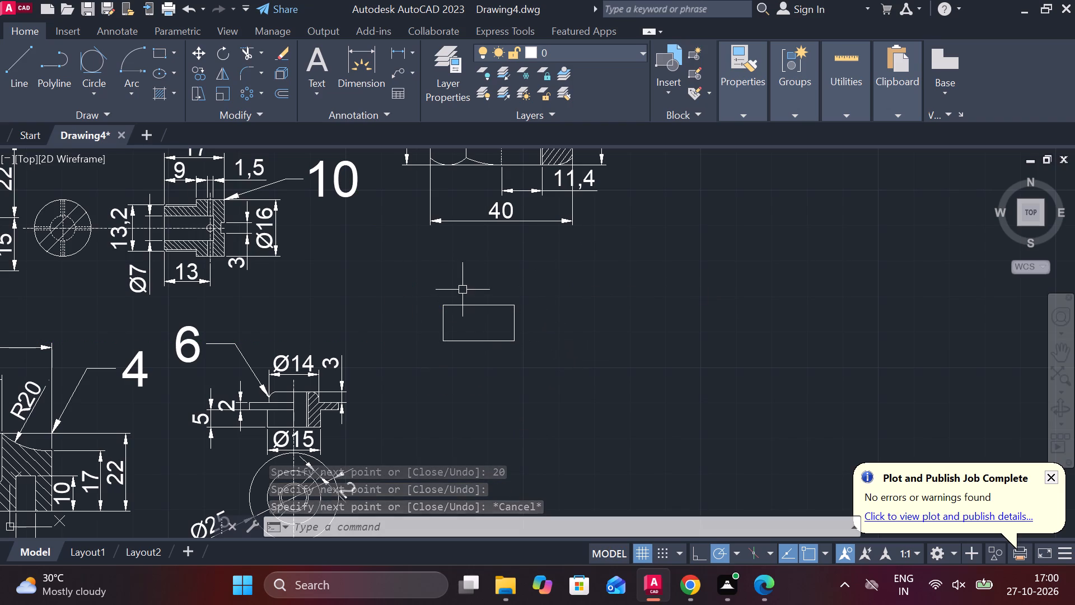
Draw a second closed rectangle, 20 wide by 3 high, directly below the first and aligned with its sides.
key(l)
key(Return)
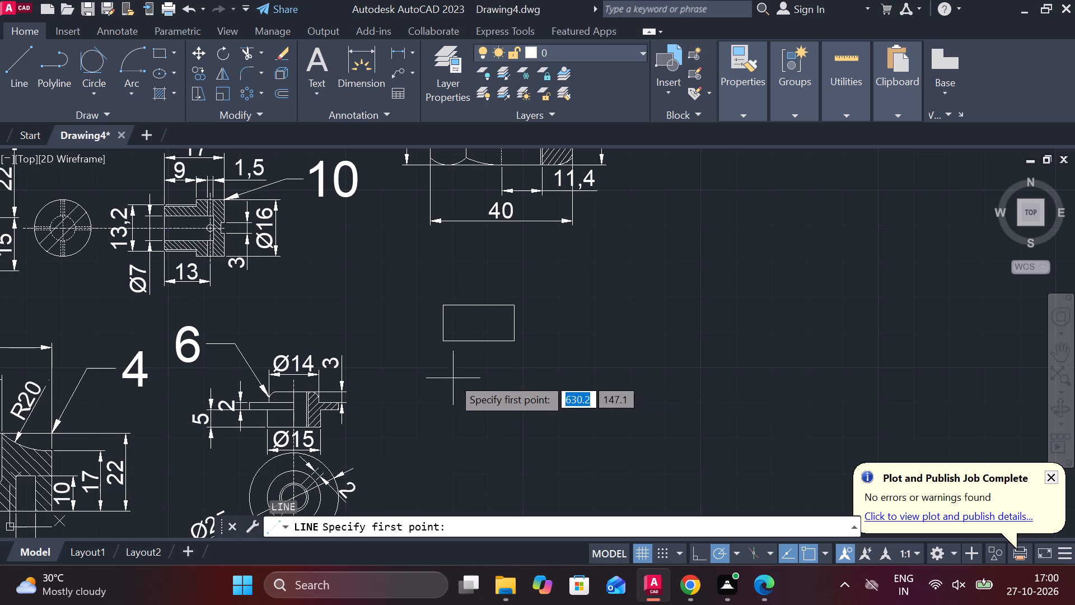
click(442, 364)
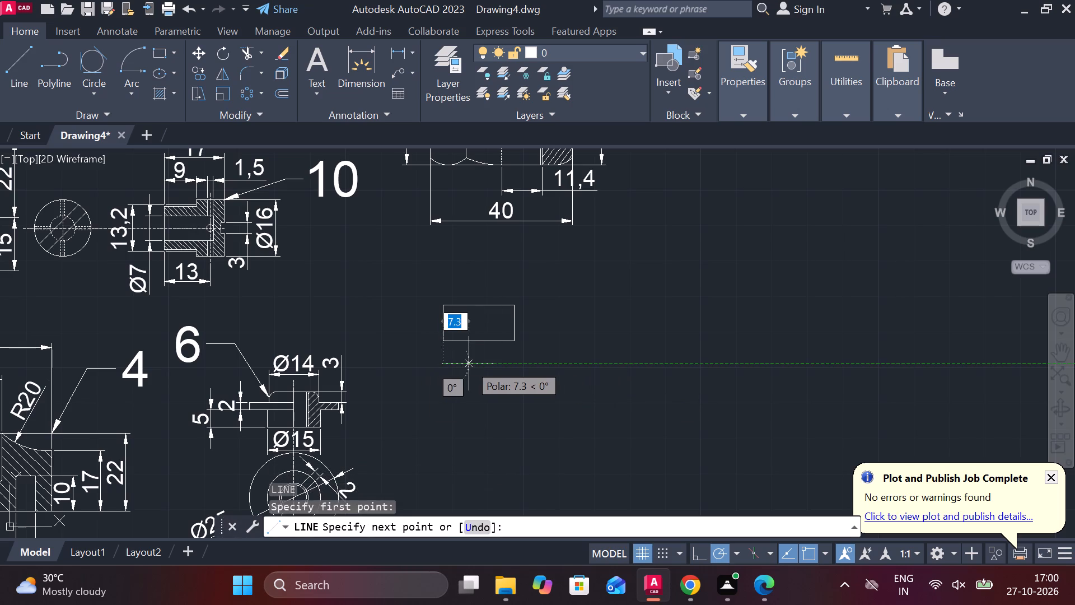
text(20)
key(Return)
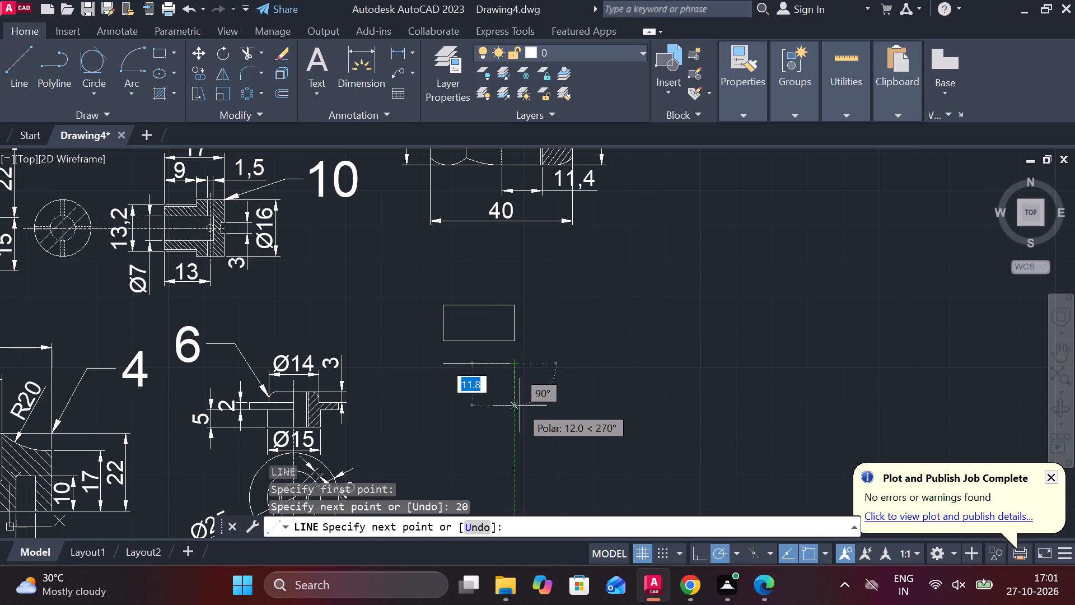
text(3)
key(space)
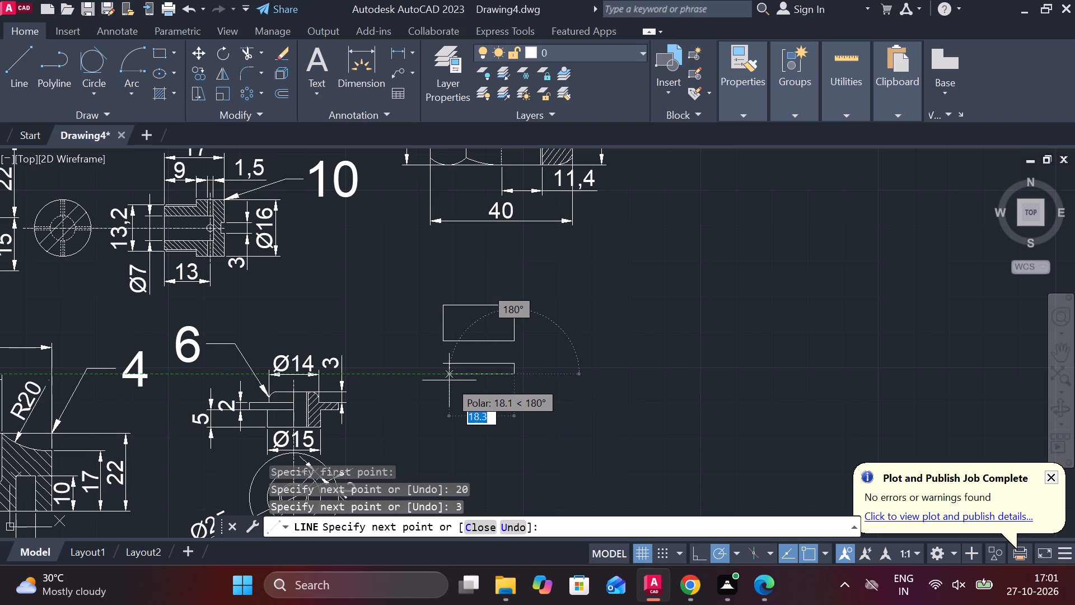
text(20)
key(Return)
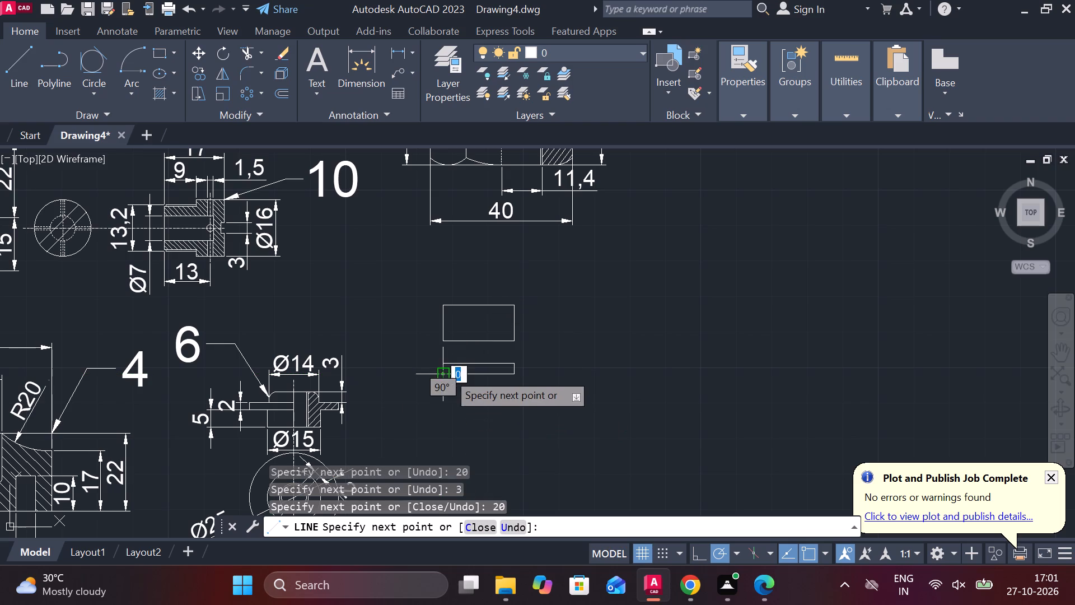
scroll(437, 358, up, 2)
click(458, 379)
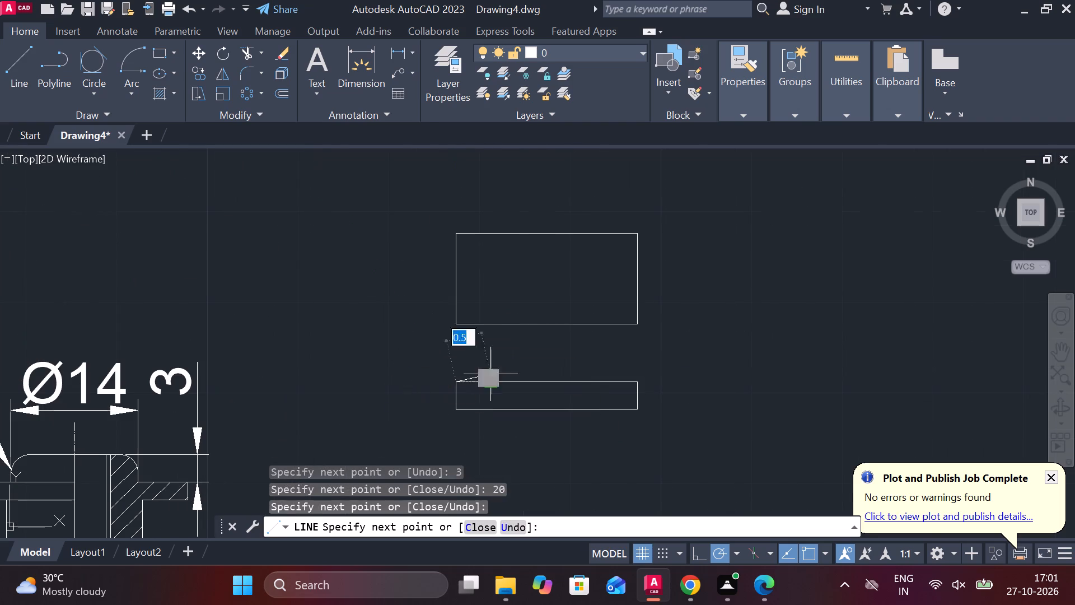
key(Escape)
Add a vertical centerline midway between the upper rectangle's short sides and extend it down past the lower rectangle.
scroll(614, 336, down, 2)
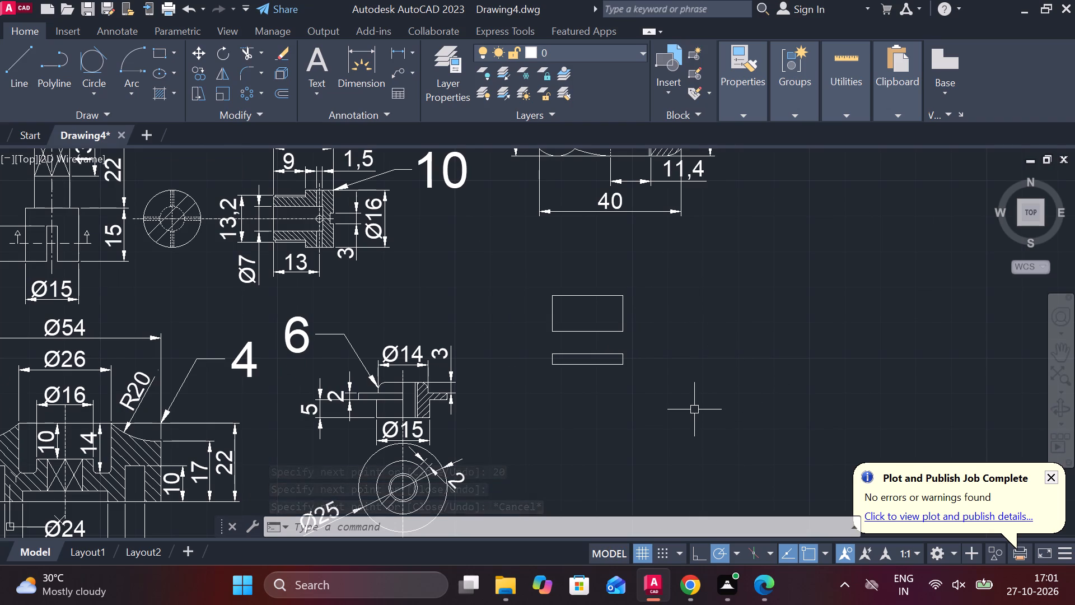
text(CE)
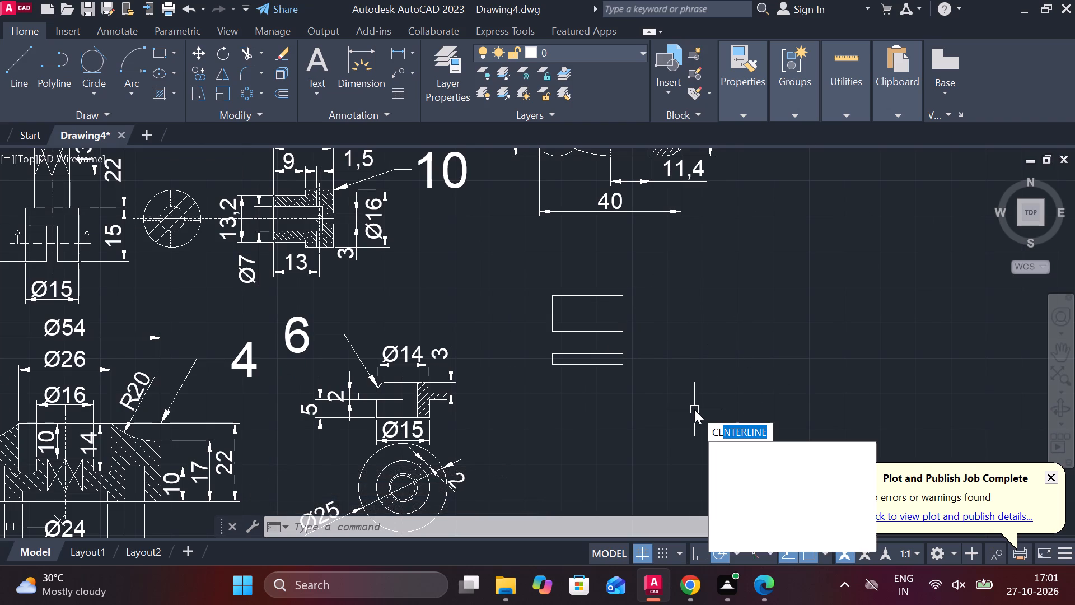
click(731, 449)
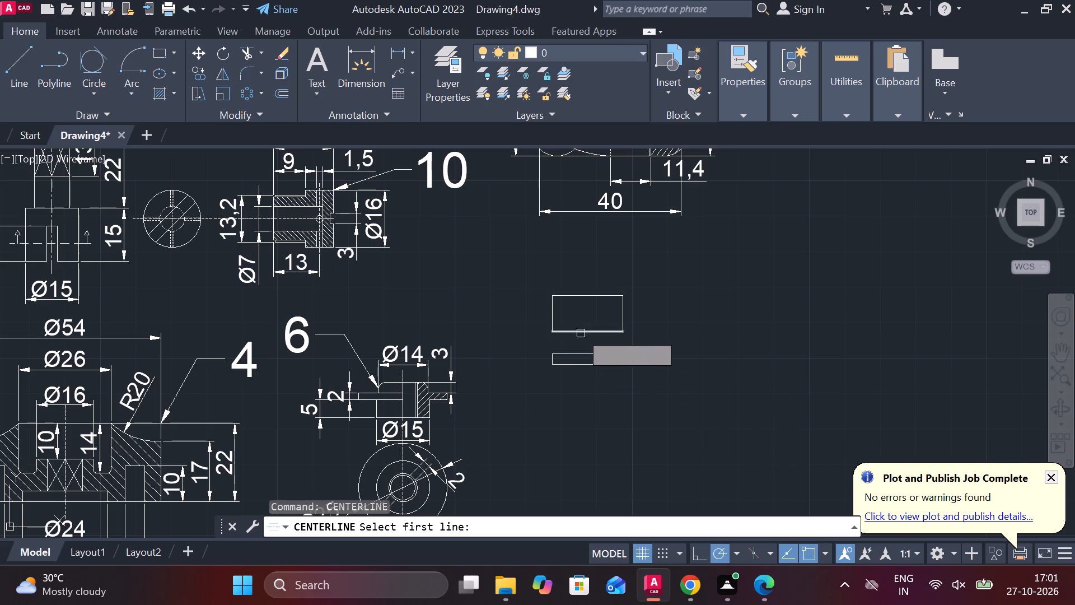
click(549, 313)
click(624, 314)
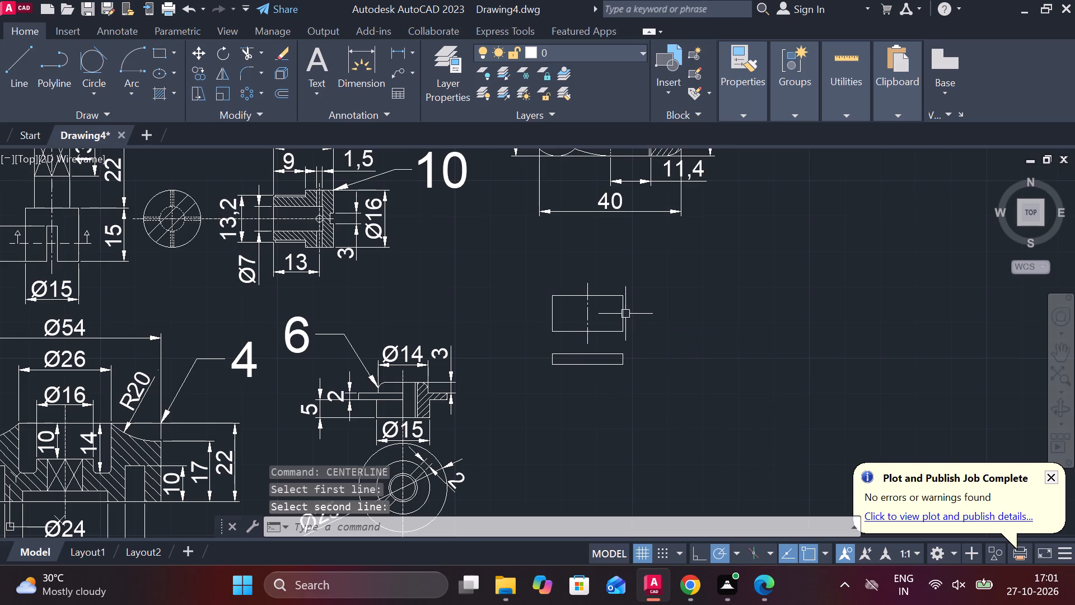
key(Escape)
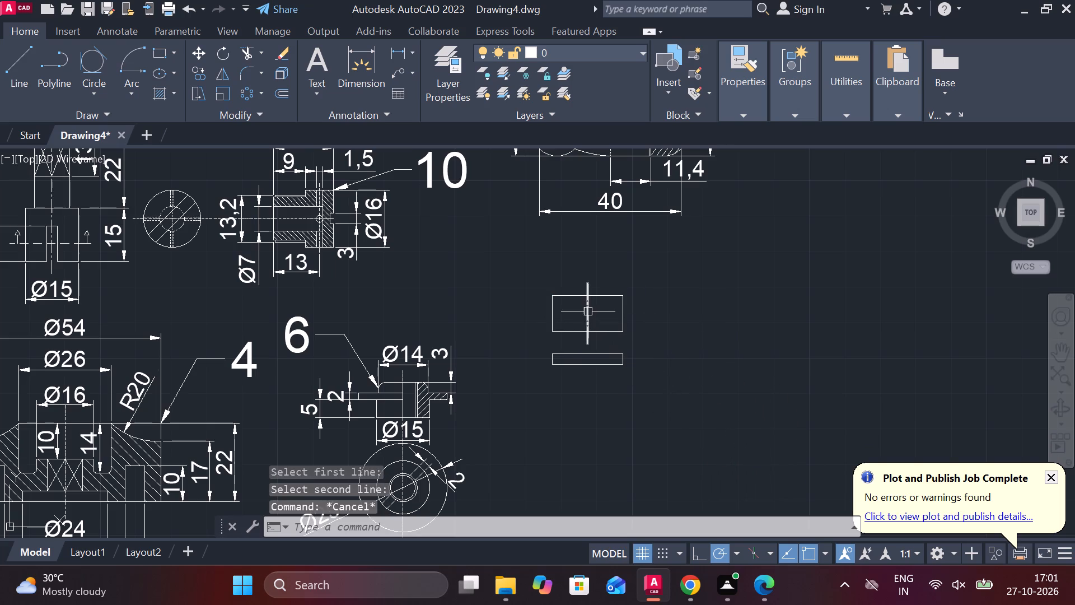
click(587, 311)
click(589, 342)
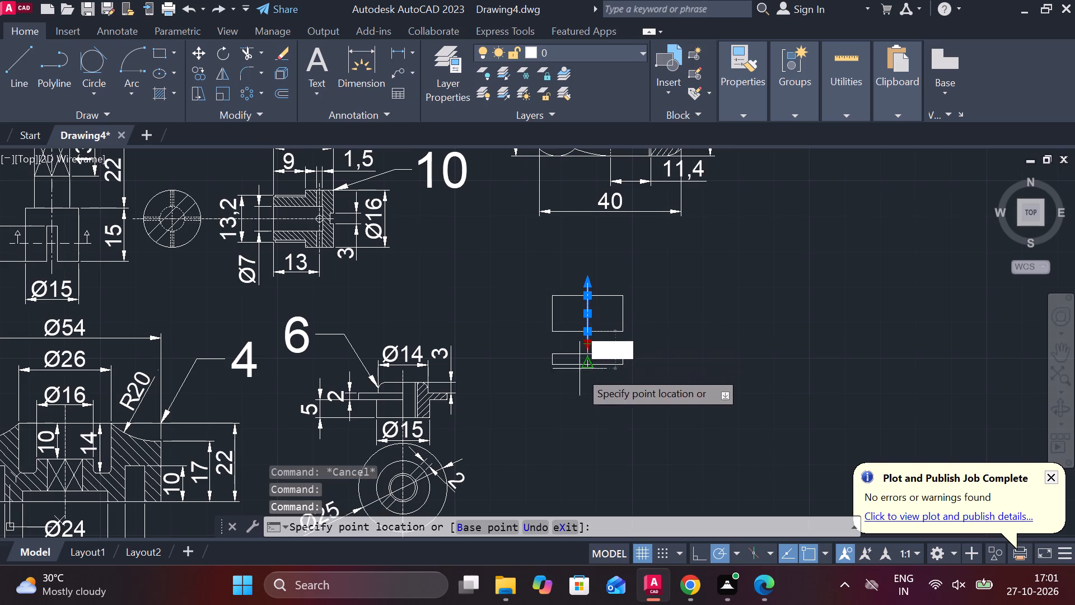
click(578, 393)
key(Escape)
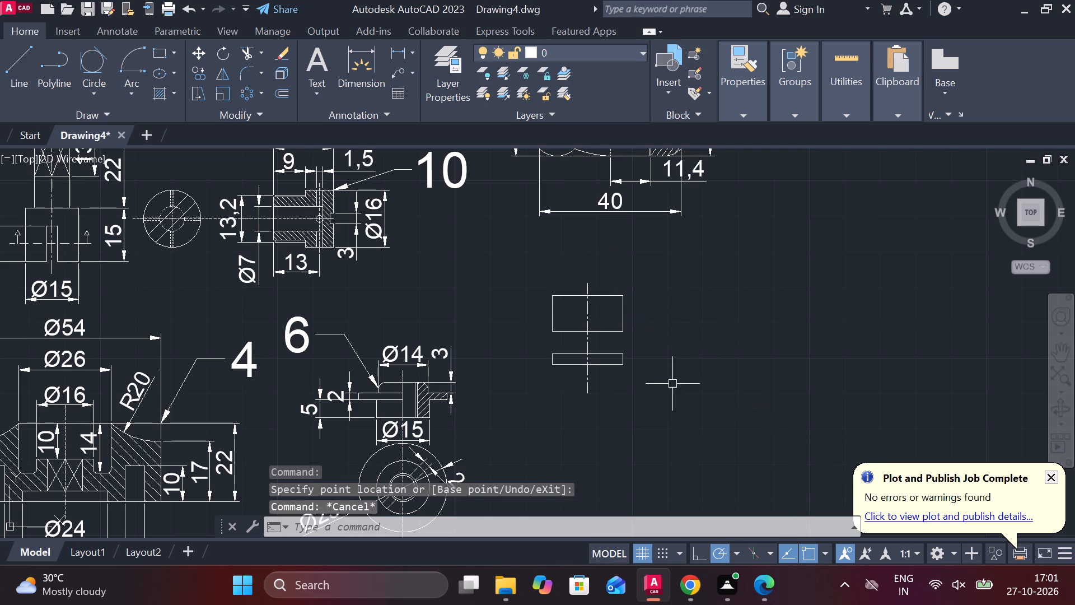
Add linear dimensions for the upper rectangle's width, above it, and its height, along its left side.
click(394, 55)
scroll(549, 286, up, 1)
click(554, 302)
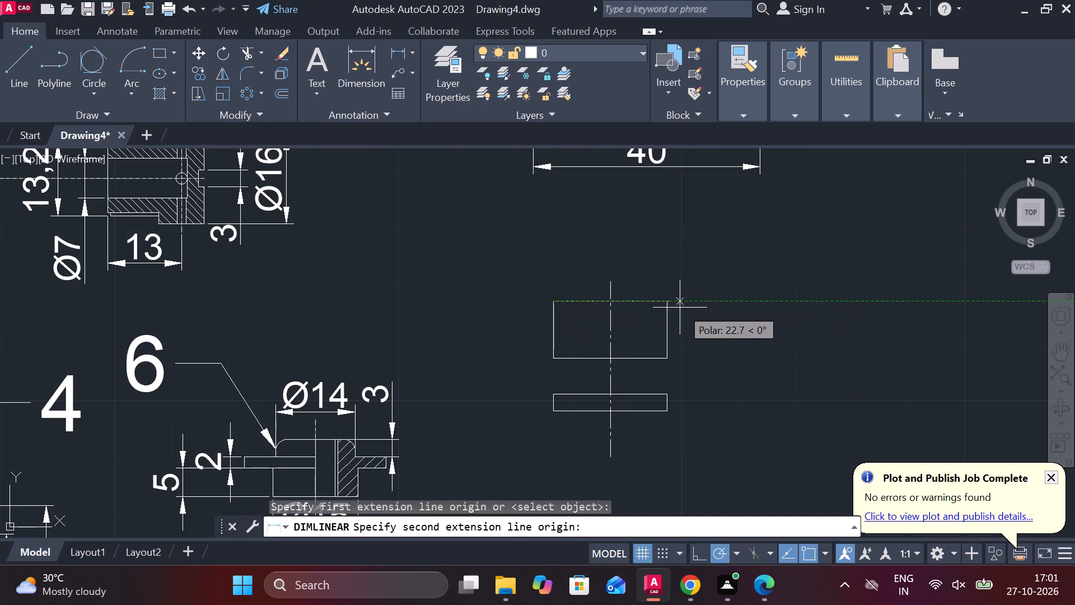
click(670, 308)
click(650, 261)
key(space)
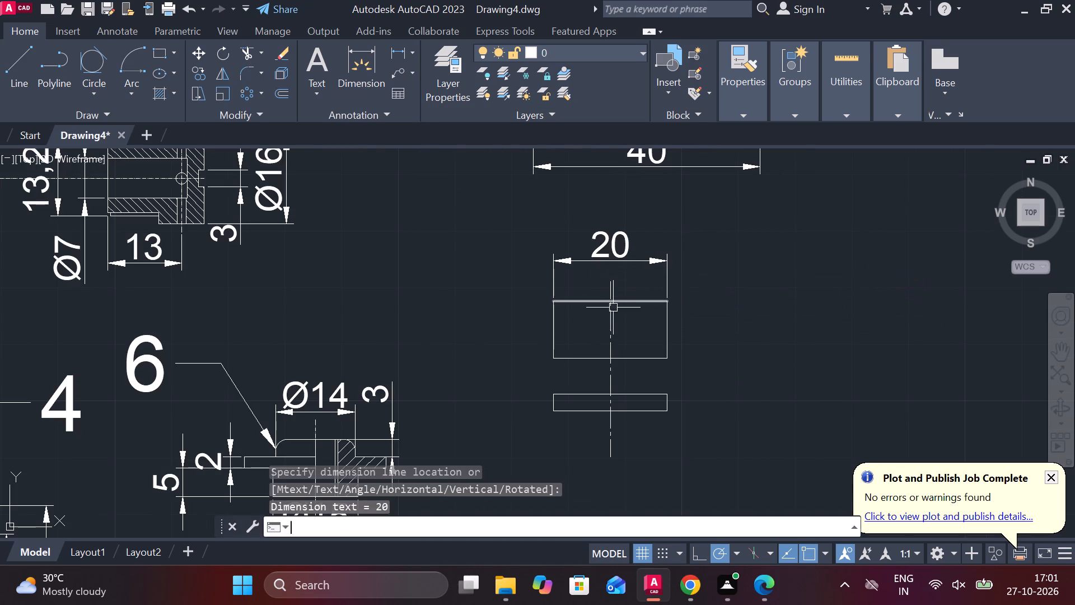
click(555, 304)
click(553, 353)
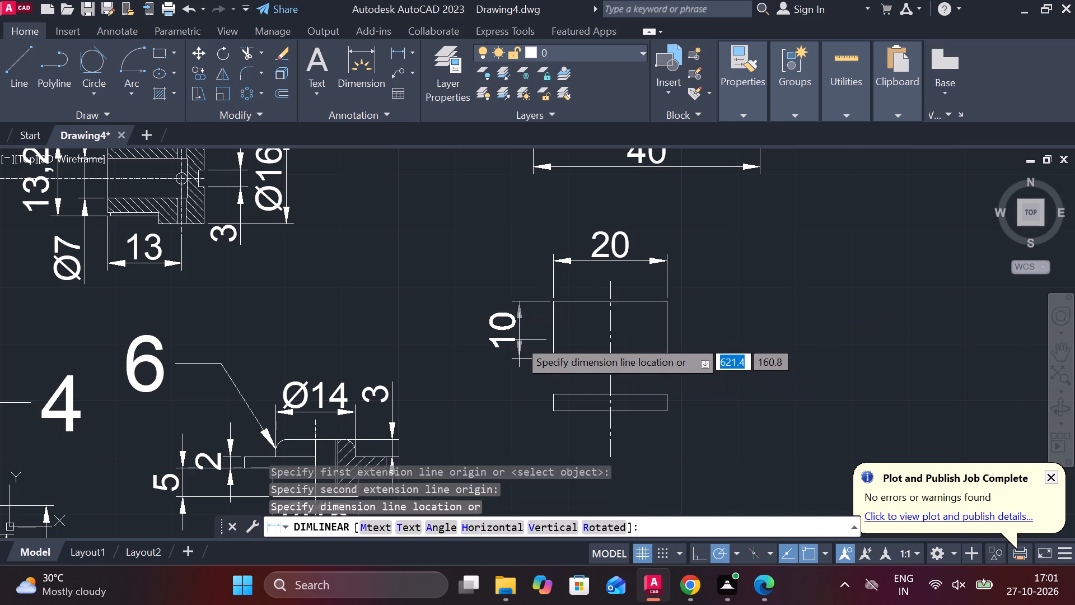
click(518, 339)
Add a linear dimension for the lower rectangle's thickness on its left side.
middle_drag(532, 397, 516, 367)
key(space)
click(531, 365)
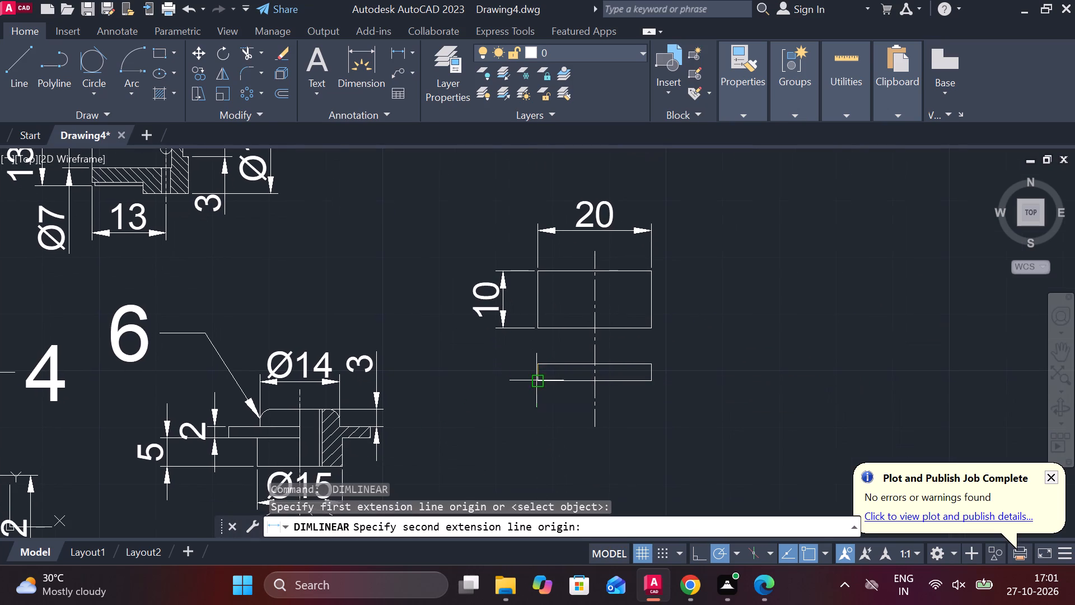
click(536, 380)
click(508, 380)
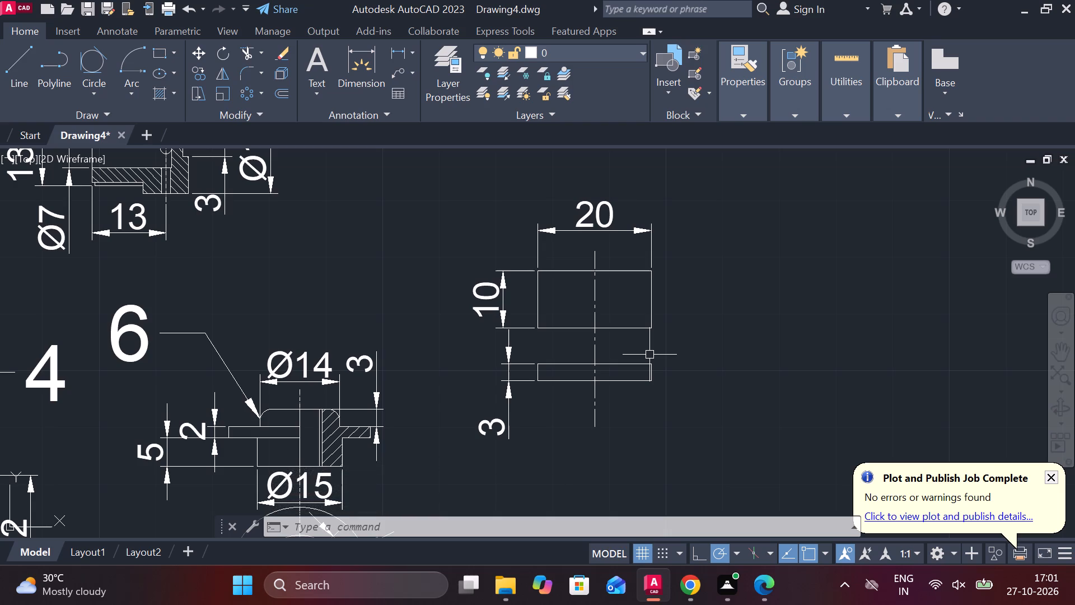
Add a multileader to the upper rectangle's right edge with the part number 8 at text height 10.
middle_drag(762, 311, 761, 311)
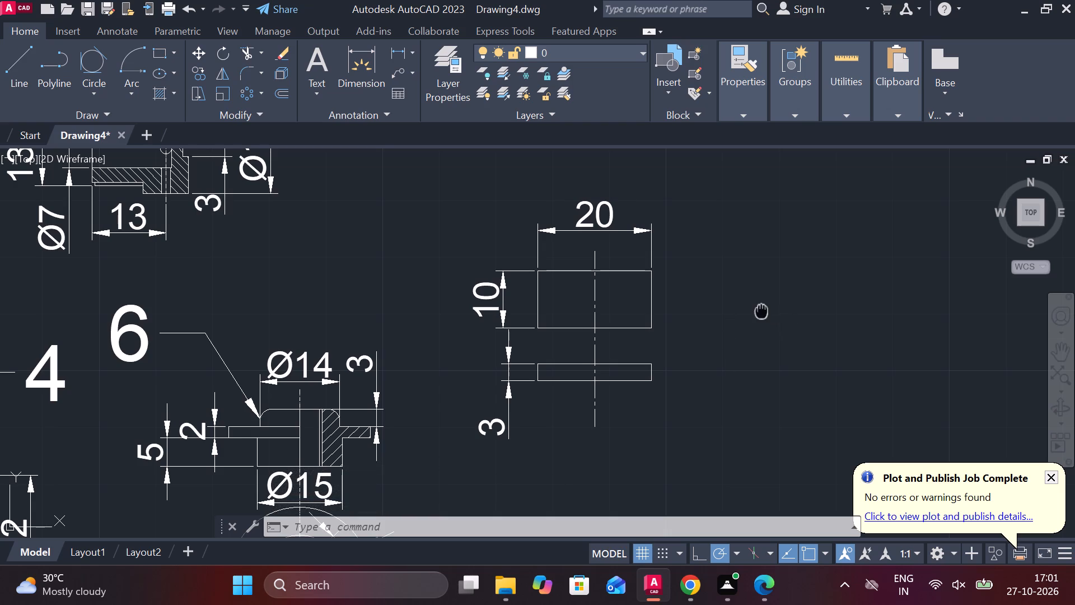
middle_drag(761, 311, 601, 313)
click(395, 68)
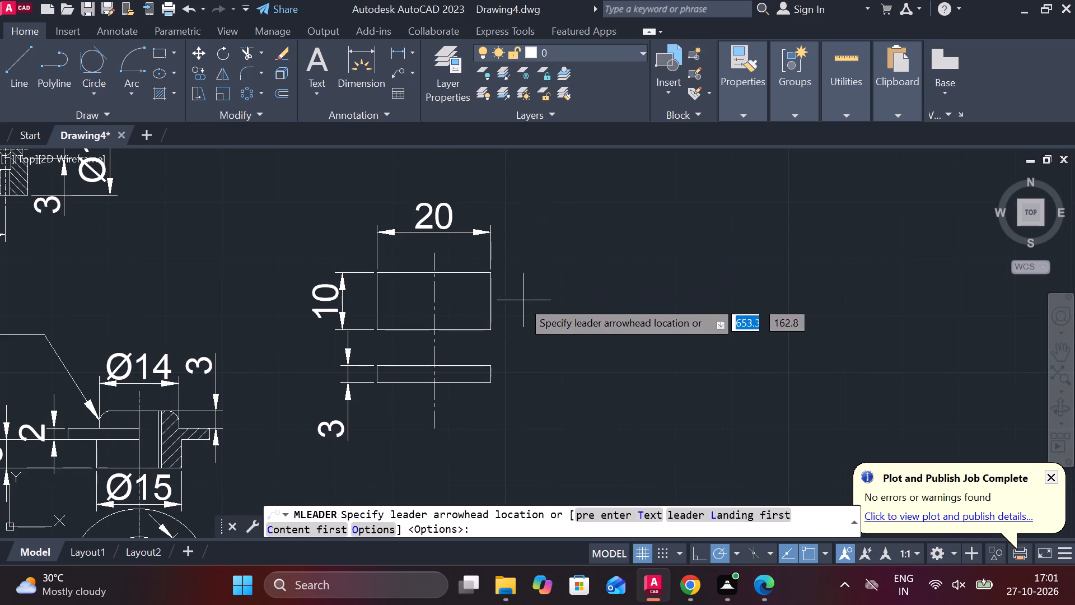
click(497, 297)
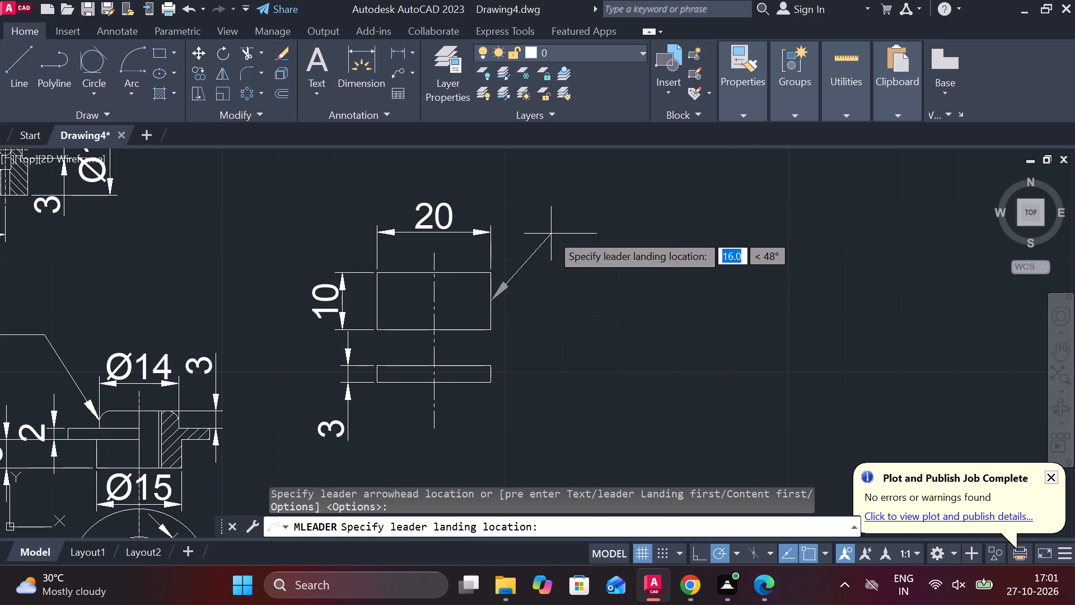
click(555, 234)
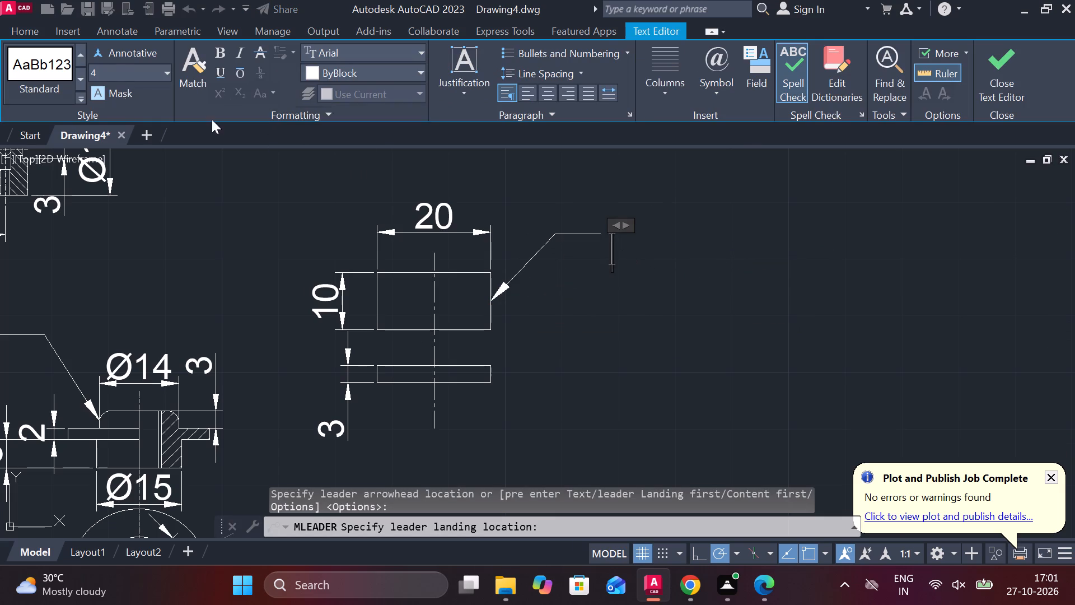
click(110, 65)
text(10)
key(Return)
key(8)
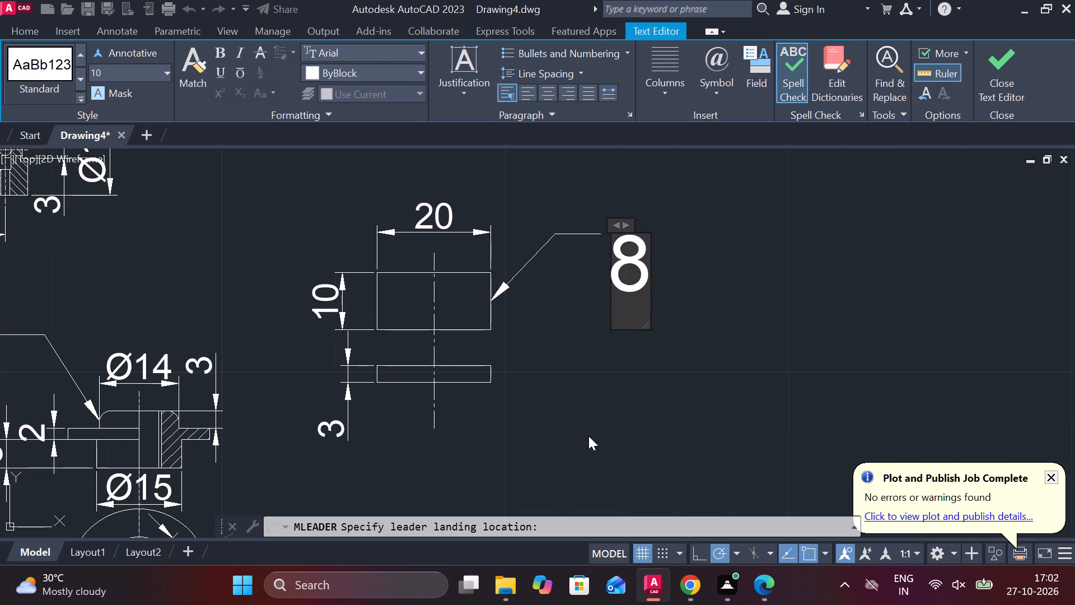
click(989, 89)
scroll(541, 298, down, 2)
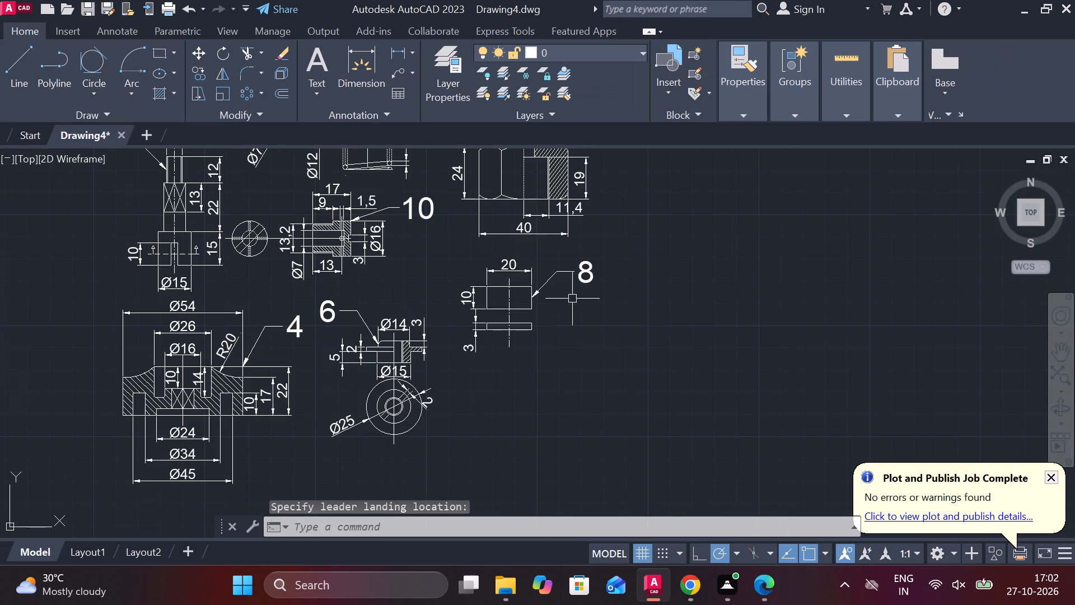
scroll(531, 299, up, 2)
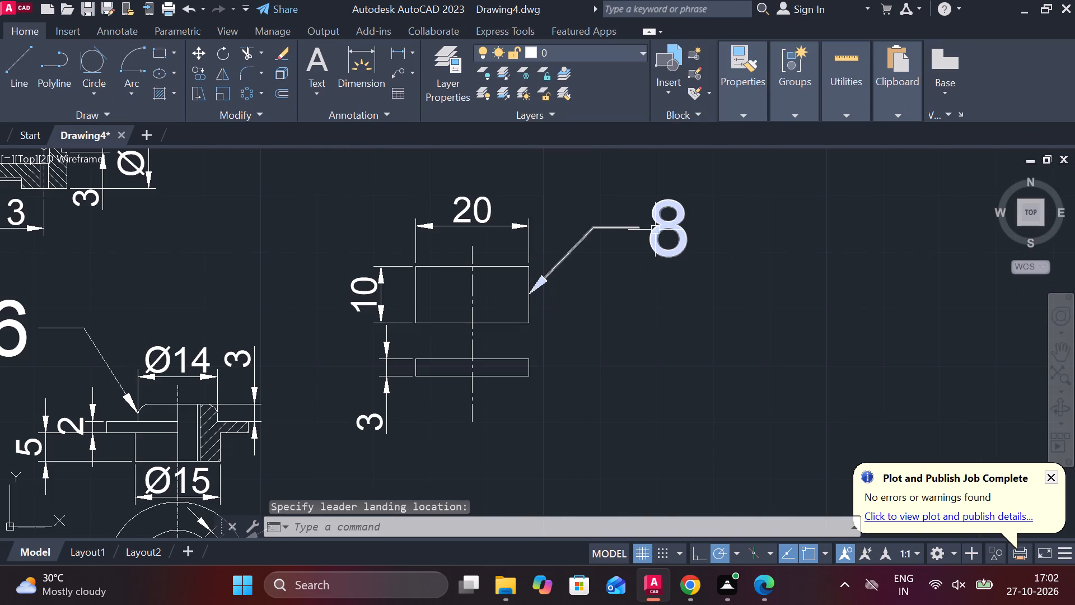
Shift the part 8 leader's landing and number down and closer to the upper rectangle.
click(632, 226)
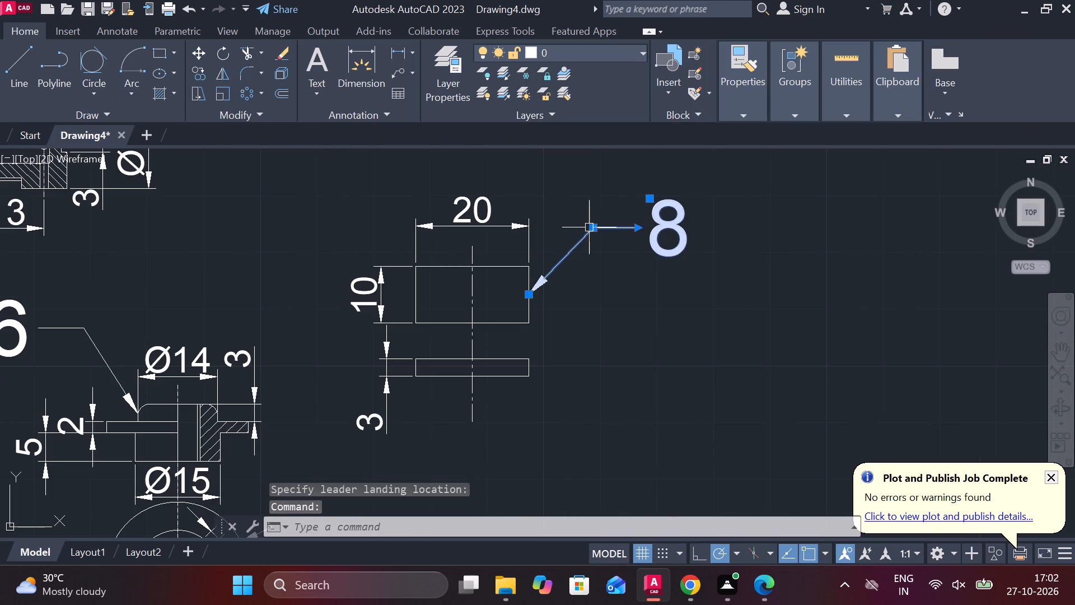
click(594, 229)
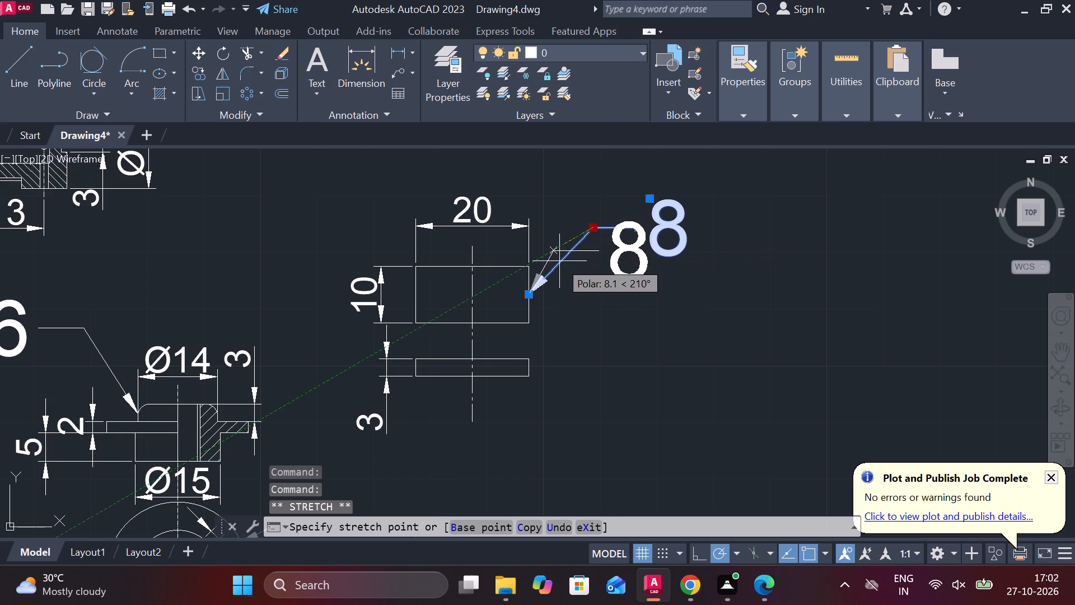
click(558, 260)
key(Escape)
Copy both part 8 views with their dimensions and leader to below the plain nut view in the undimensioned group.
scroll(659, 288, down, 2)
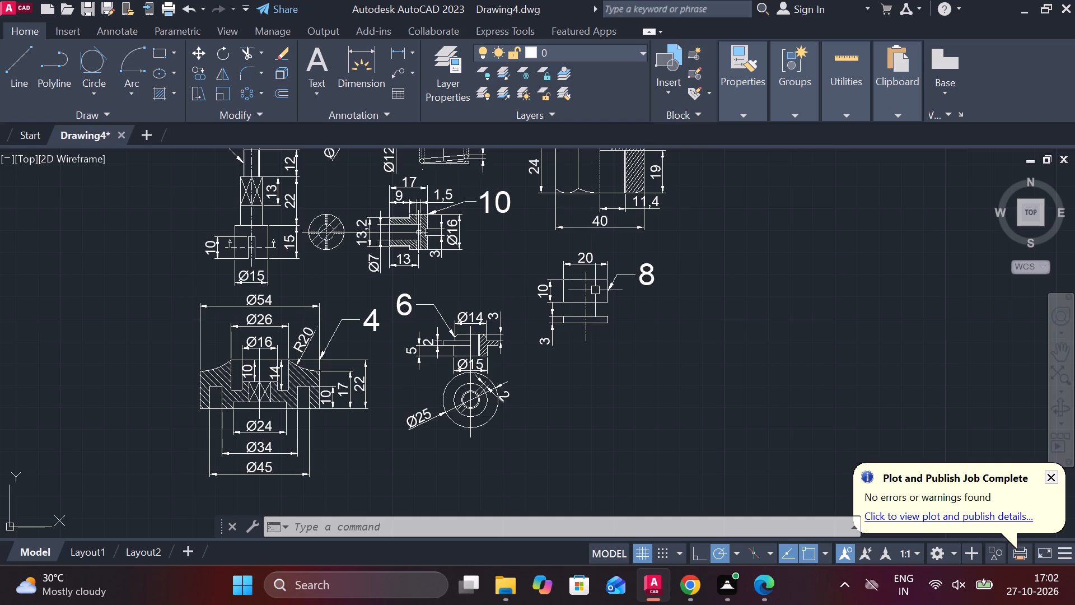
click(532, 236)
click(677, 365)
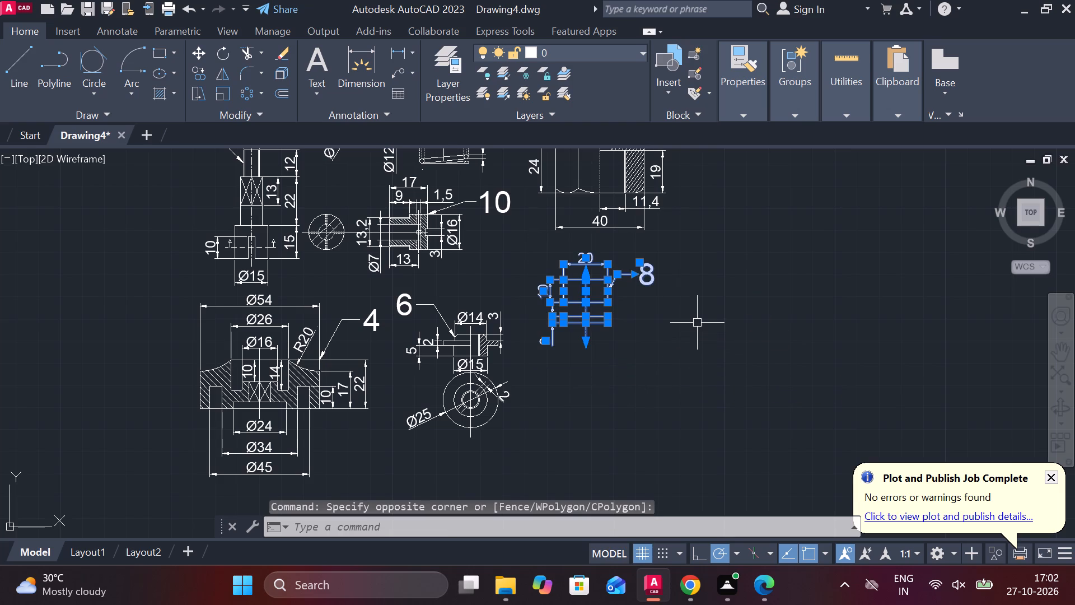
text(CO)
key(Return)
click(697, 323)
scroll(709, 320, down, 1)
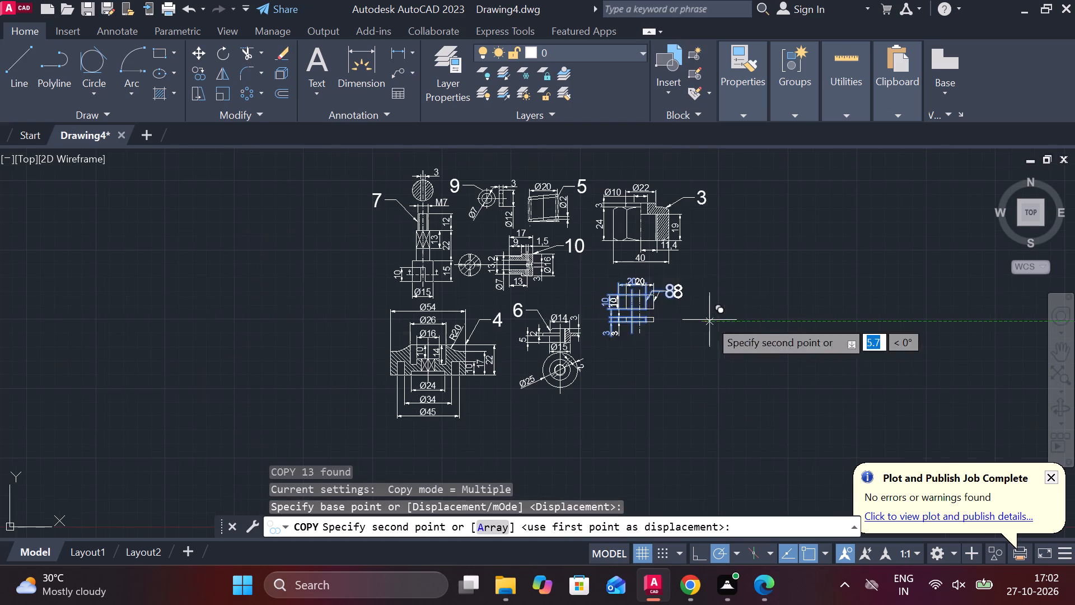
scroll(573, 309, down, 3)
scroll(368, 225, up, 3)
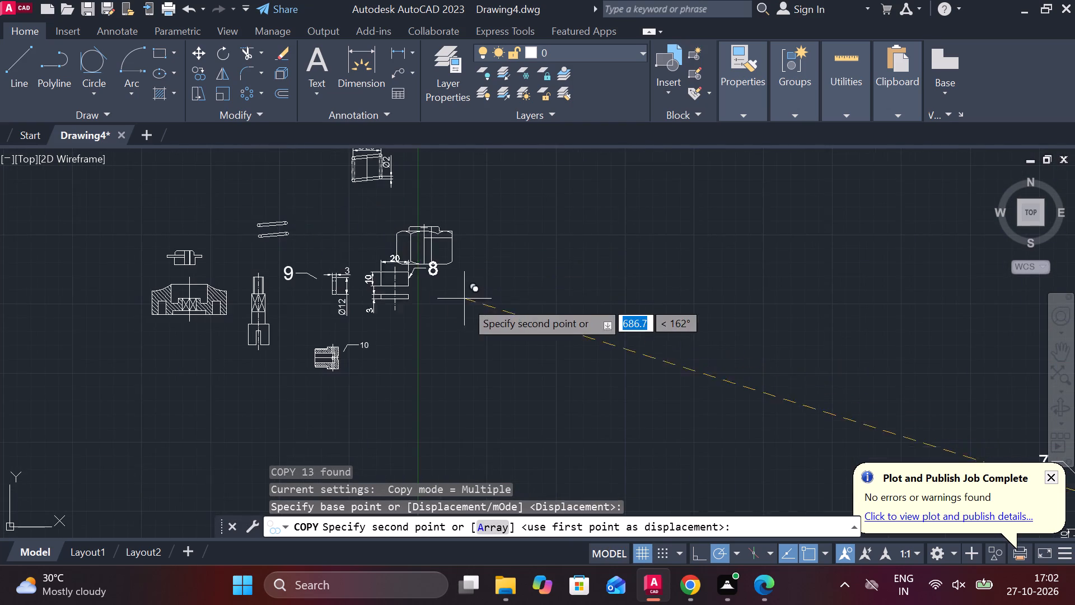
scroll(477, 317, up, 2)
click(521, 336)
key(Escape)
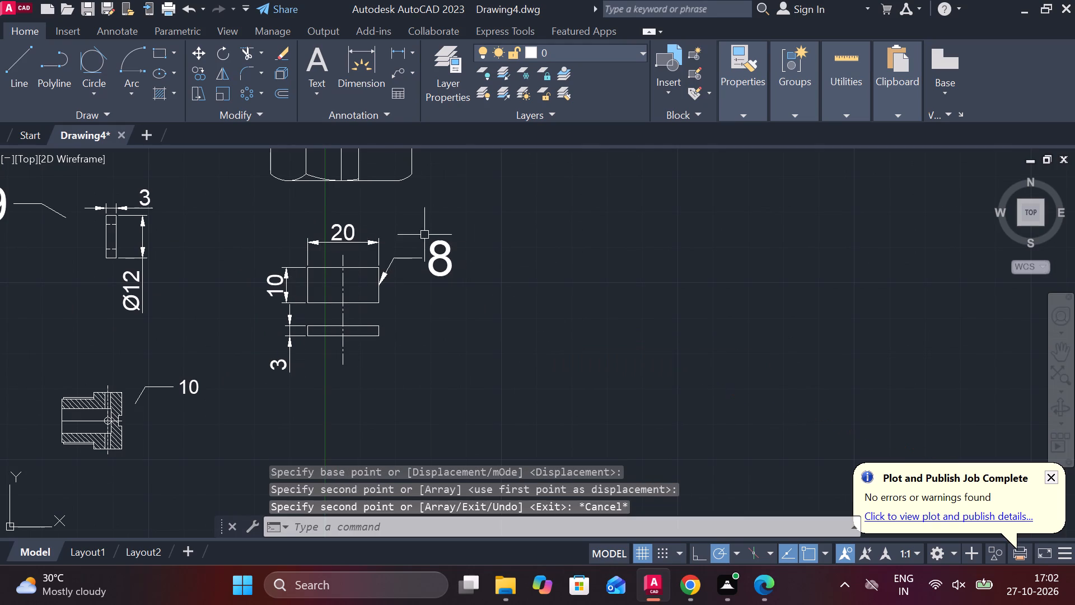
Erase the 20, 10 and 3 dimensions and the number 8 leader from the copied part 8 views.
click(436, 261)
click(359, 232)
key(Escape)
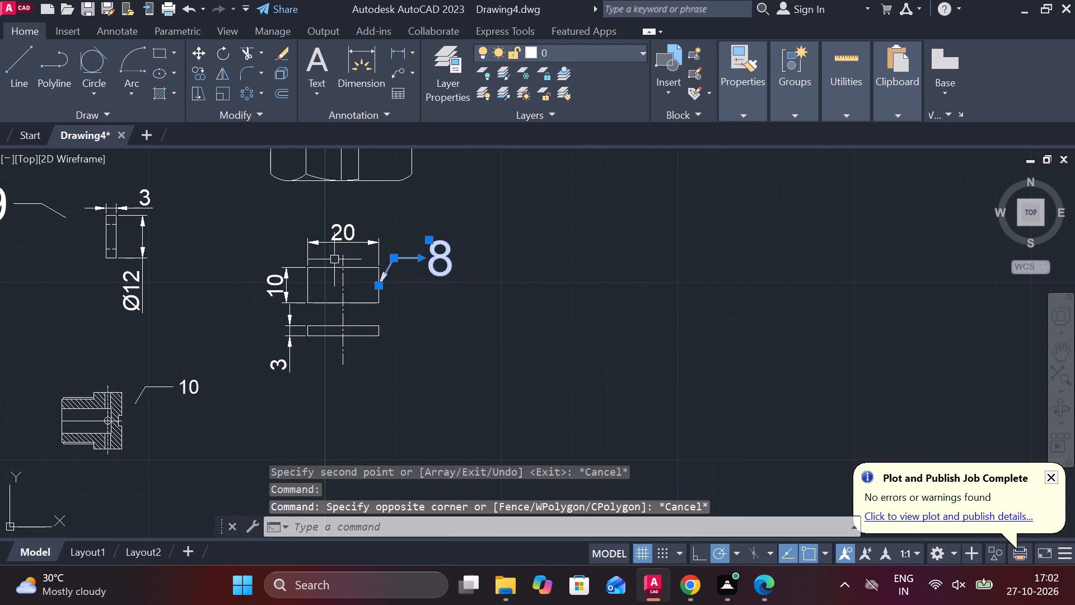
click(334, 233)
click(272, 293)
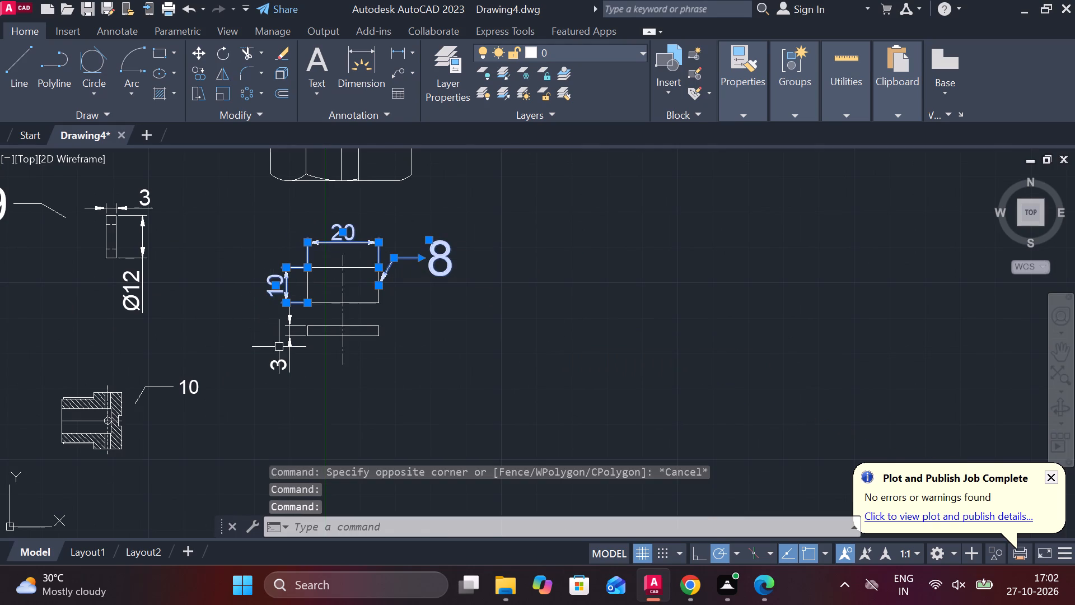
click(282, 351)
key(Escape)
click(281, 367)
text(E)
key(space)
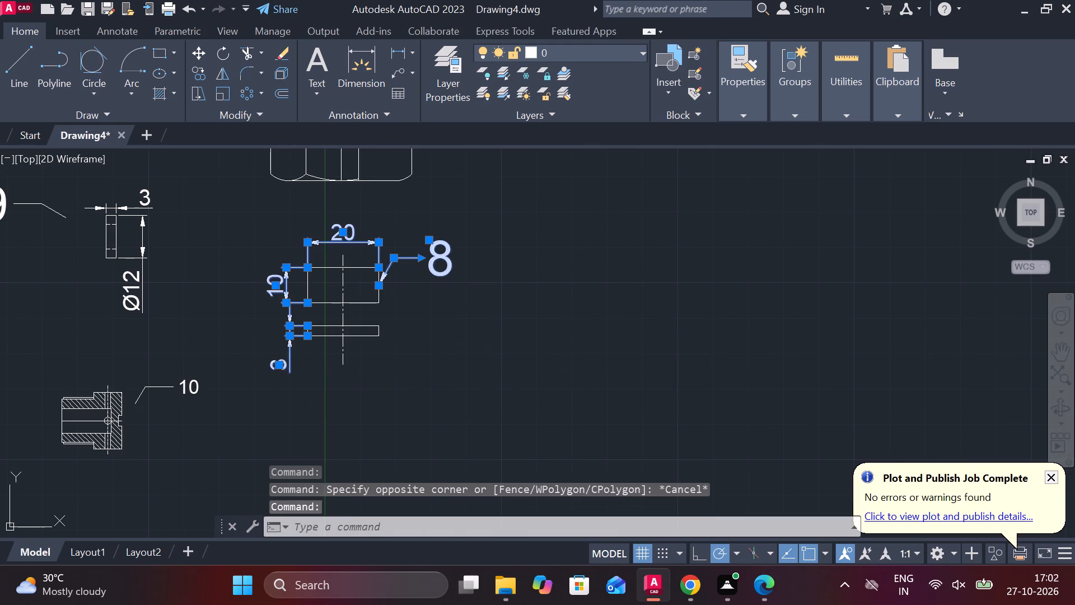
Draw a horizontal line 20 units long in the empty area beside the dimensioned parts 3 and 8.
scroll(475, 322, down, 1)
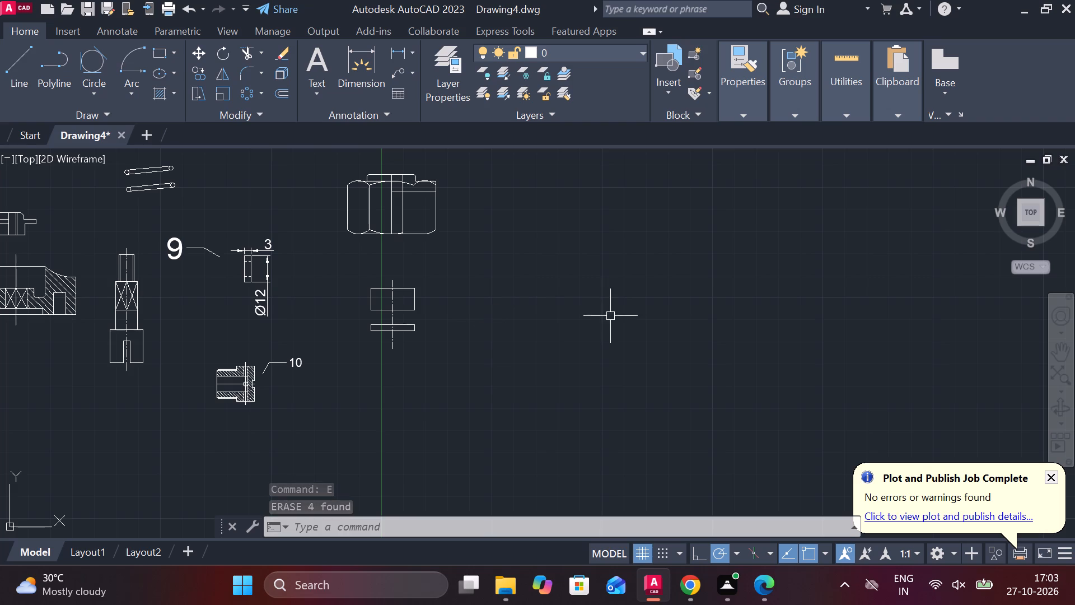
scroll(373, 205, up, 1)
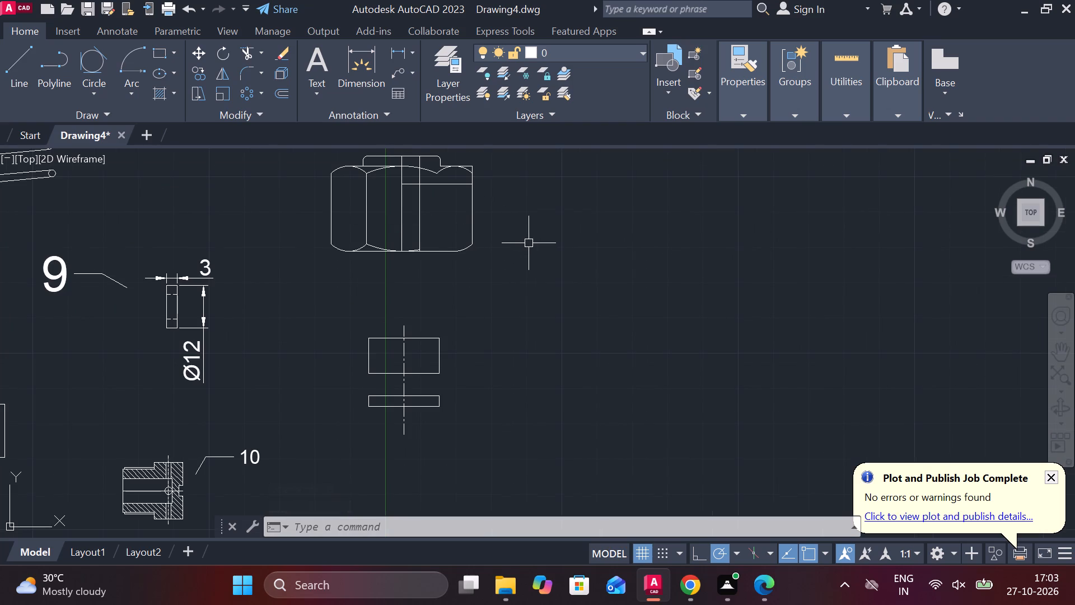
scroll(651, 301, down, 1)
middle_drag(687, 311, 231, 202)
scroll(678, 333, down, 2)
middle_drag(639, 366, 586, 352)
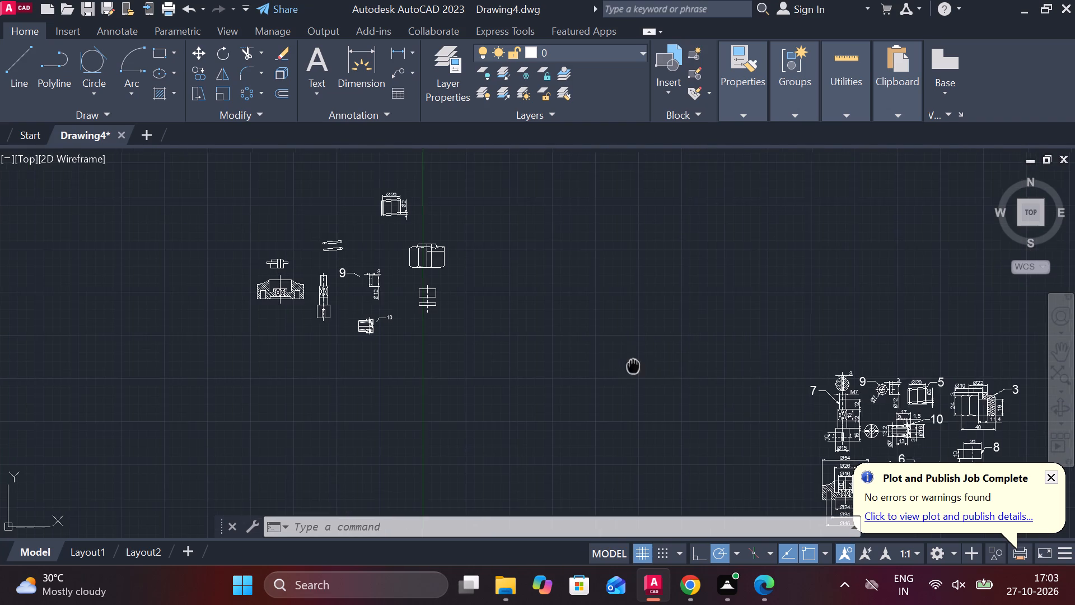
middle_drag(586, 352, 437, 269)
scroll(826, 388, up, 2)
middle_drag(759, 378, 707, 355)
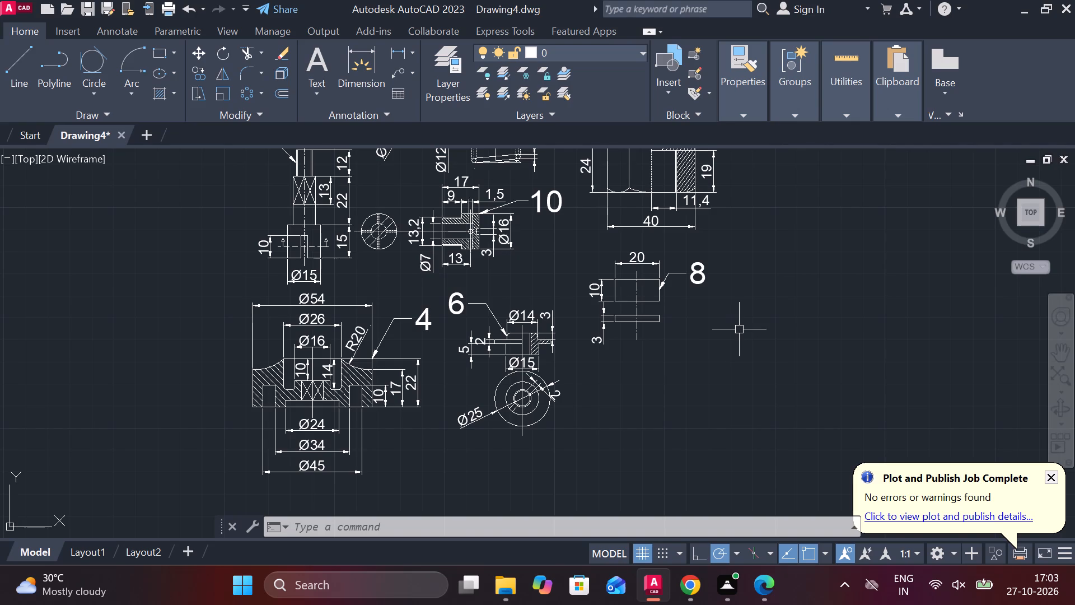
middle_drag(742, 337, 651, 380)
middle_drag(665, 335, 598, 414)
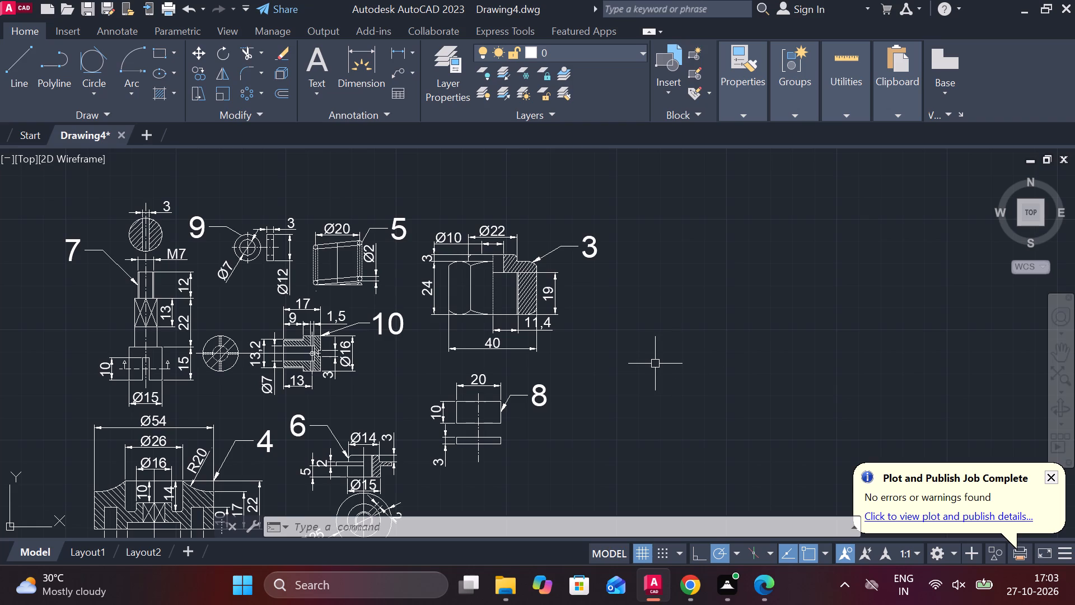
middle_drag(652, 364, 636, 364)
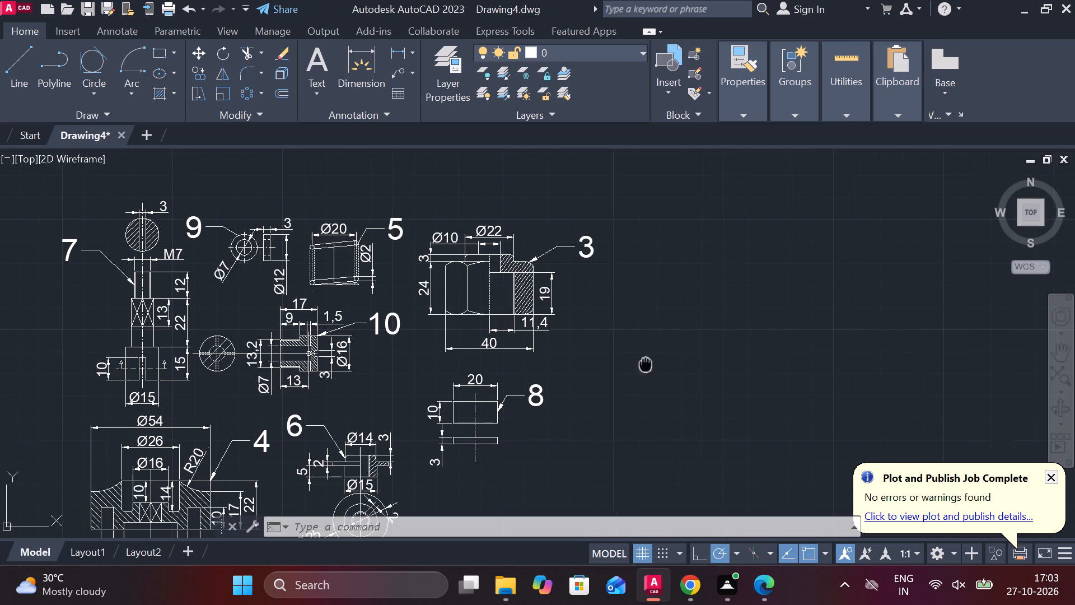
middle_drag(636, 364, 571, 341)
middle_drag(580, 310, 497, 265)
key(l)
key(Return)
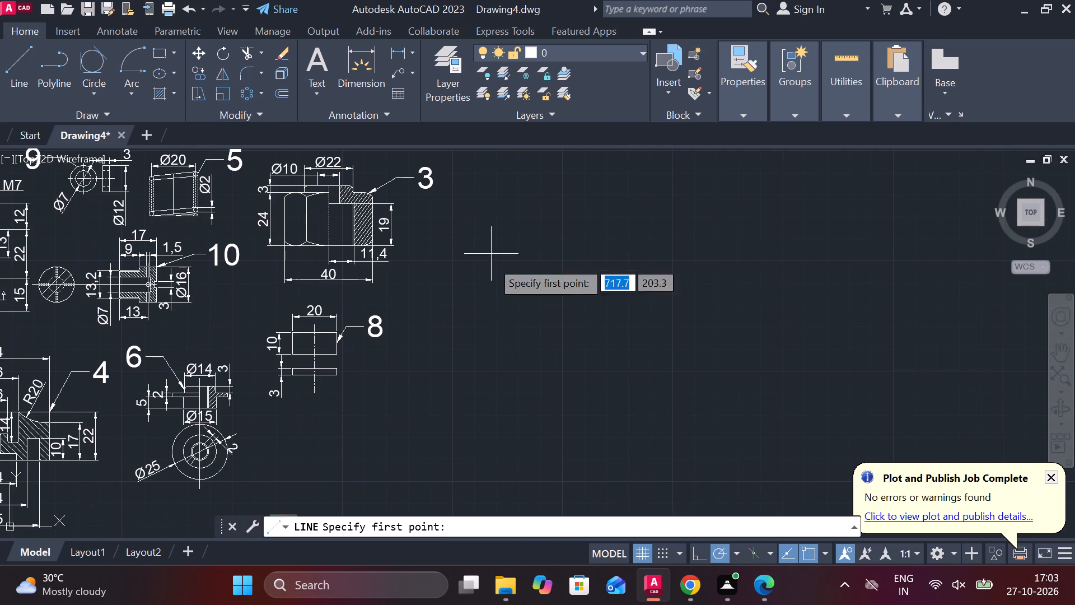
click(485, 274)
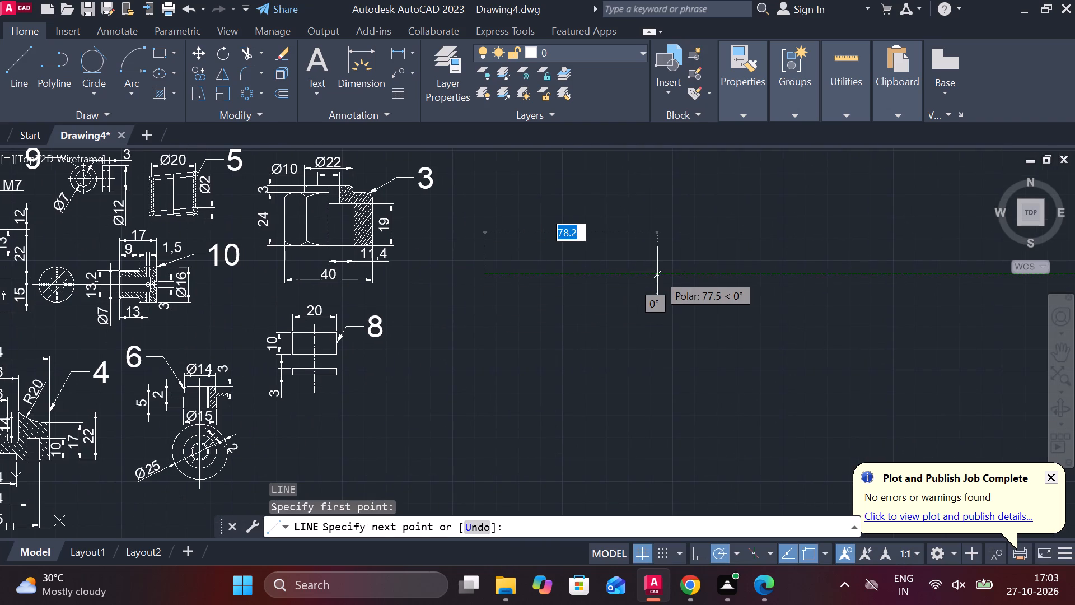
text(20)
key(Return)
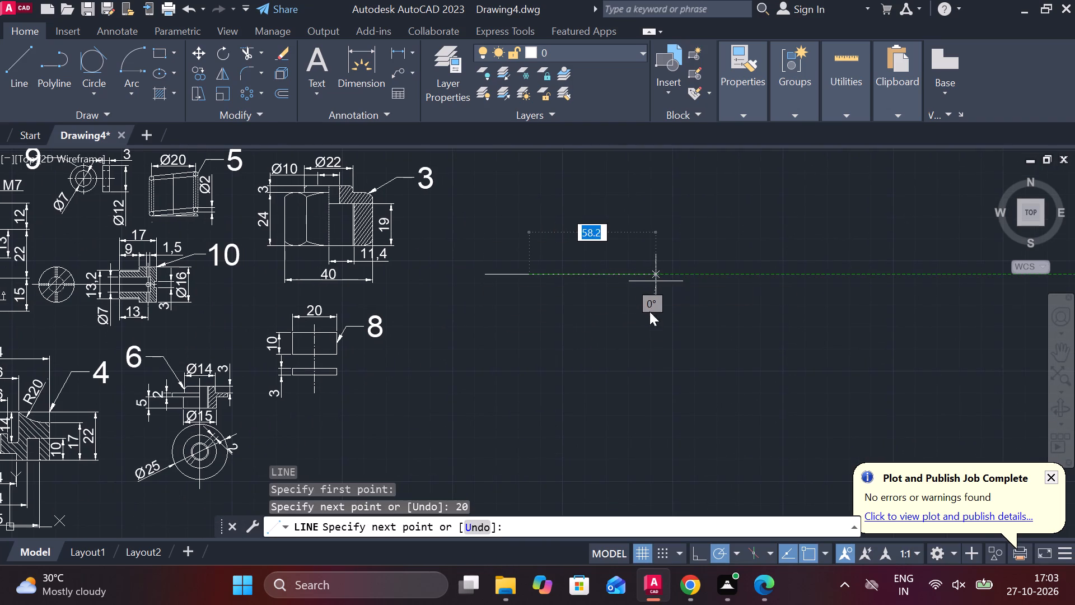
scroll(554, 285, up, 2)
middle_drag(542, 298, 646, 219)
middle_drag(573, 269, 582, 317)
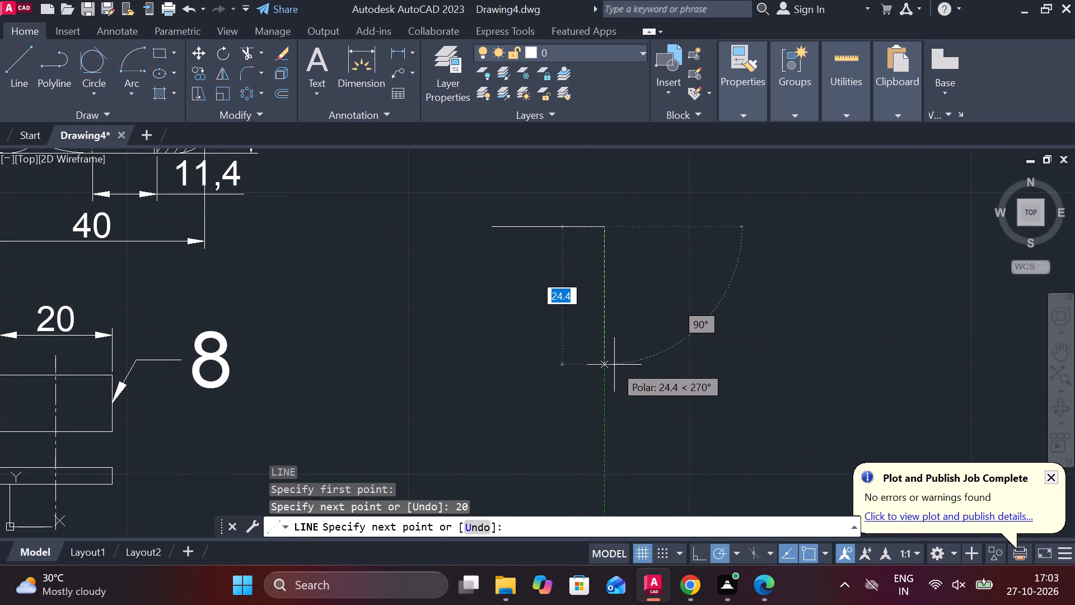
key(Escape)
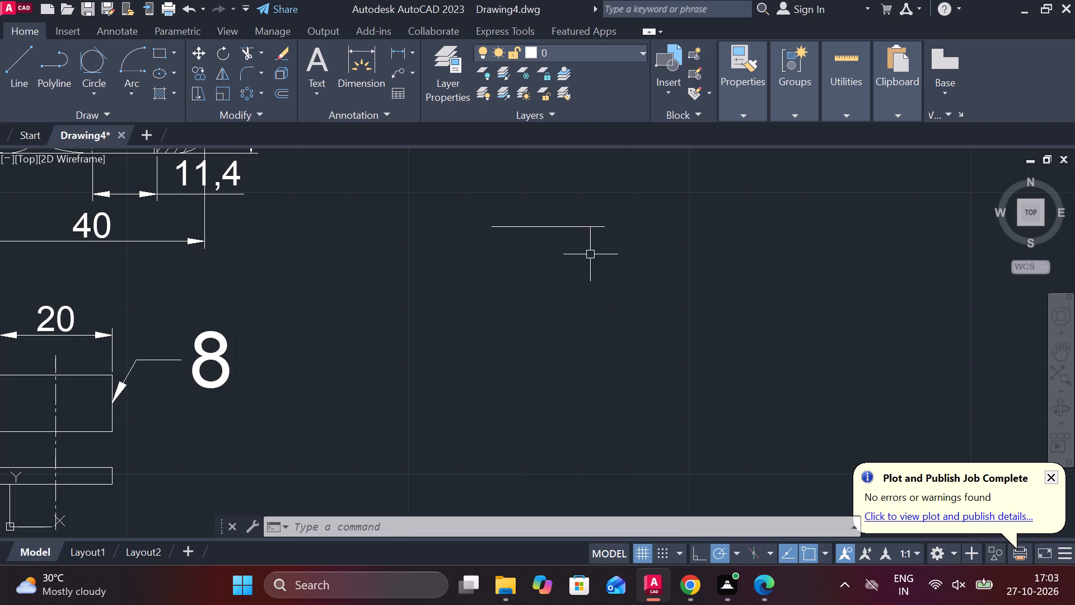
key(Escape)
Complete a rectangle below the line with sides 33 units long and a bottom edge of 20 units.
key(l)
key(Return)
click(493, 223)
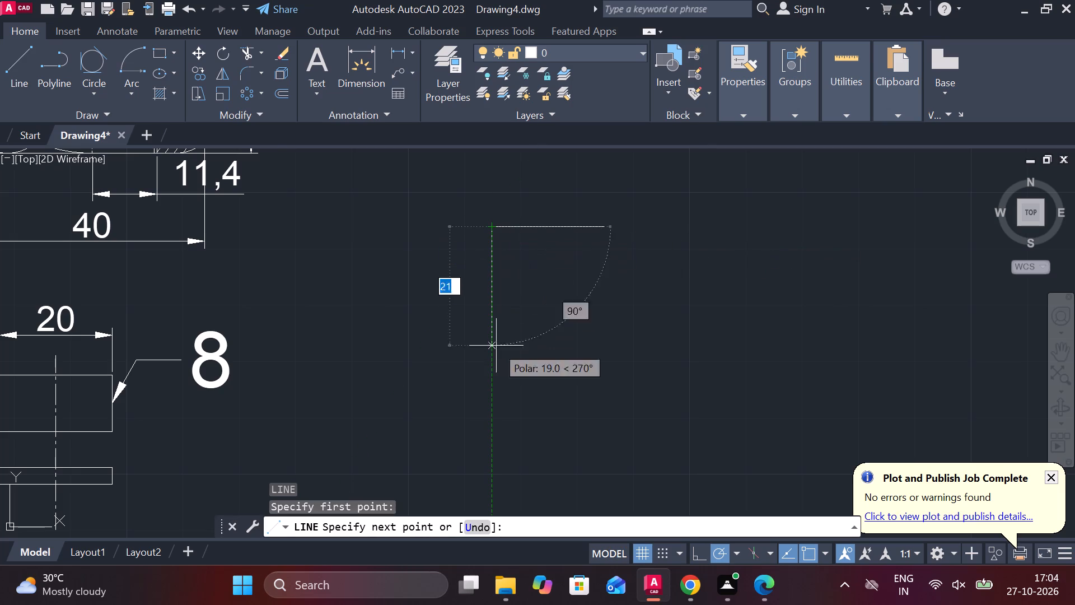
text(33)
key(space)
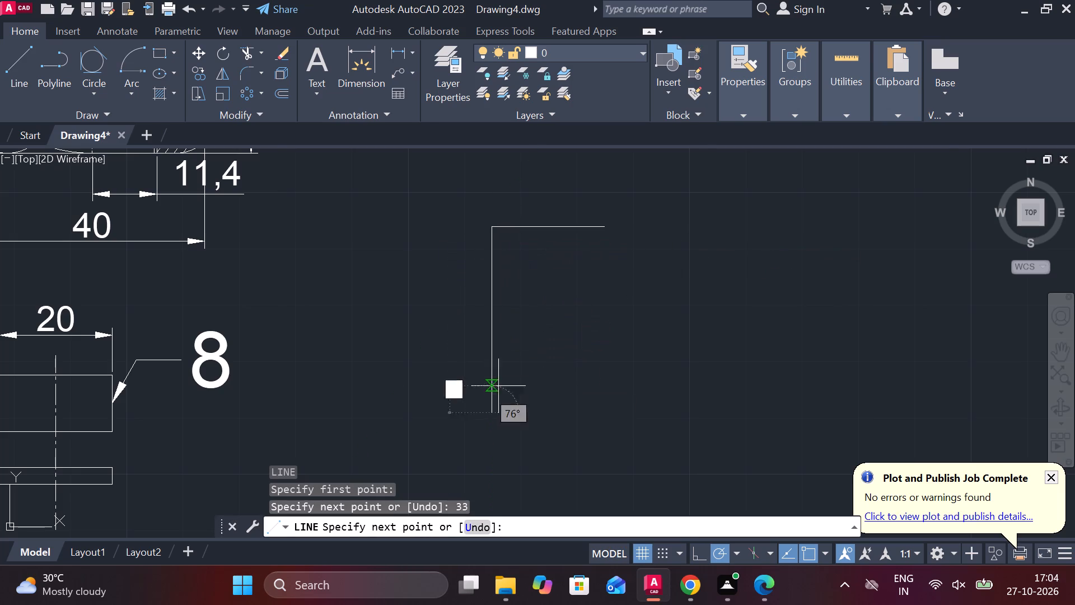
middle_drag(514, 415, 511, 365)
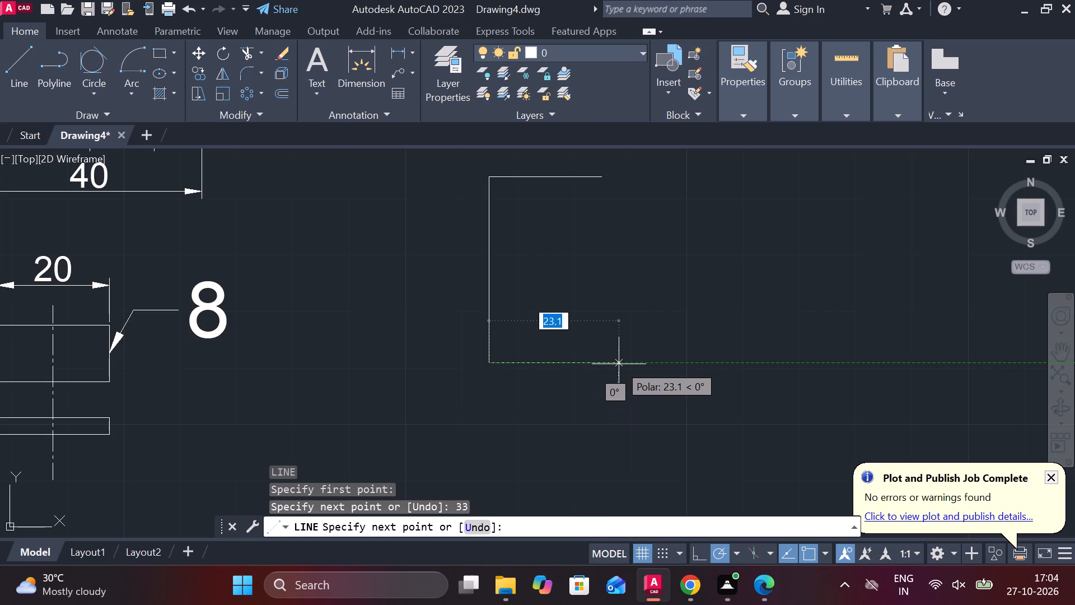
key(2)
key(0)
key(Return)
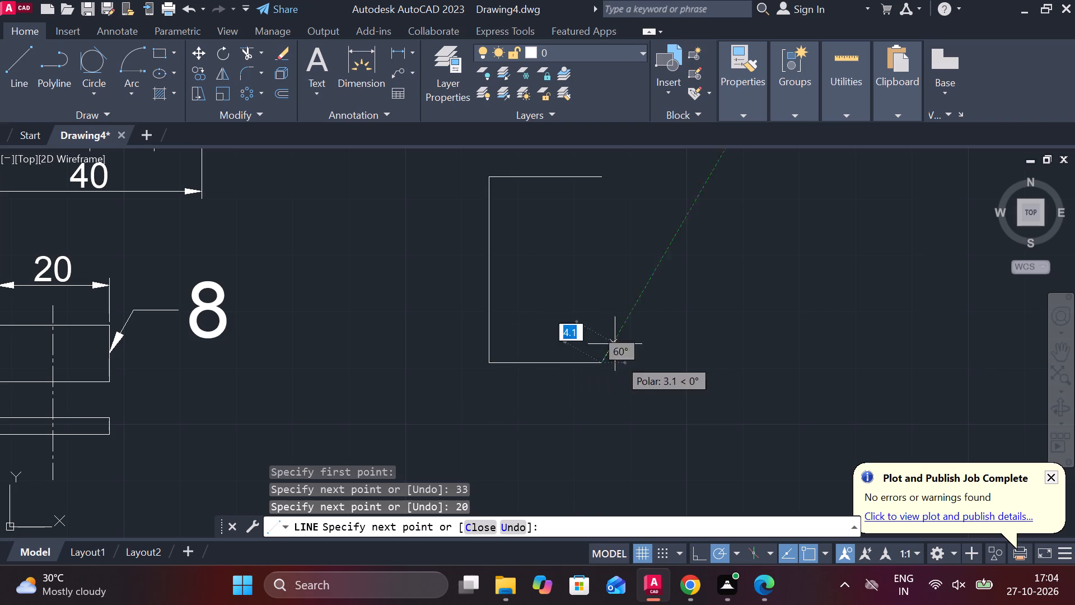
click(606, 173)
key(Escape)
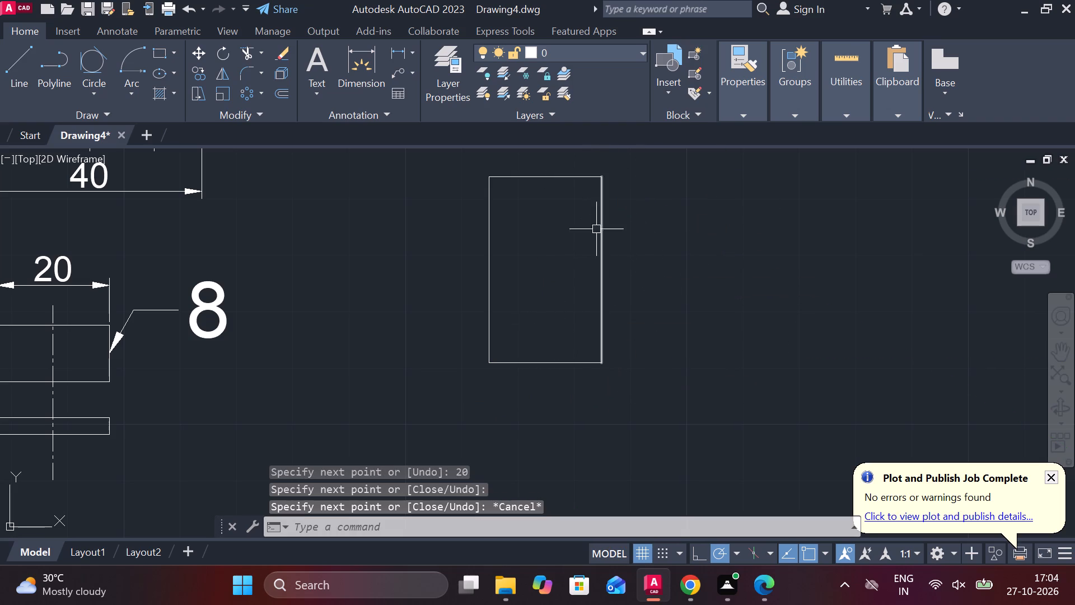
Add a vertical centerline midway between the new rectangle's long sides and extend it well below the bottom edge.
text(CE)
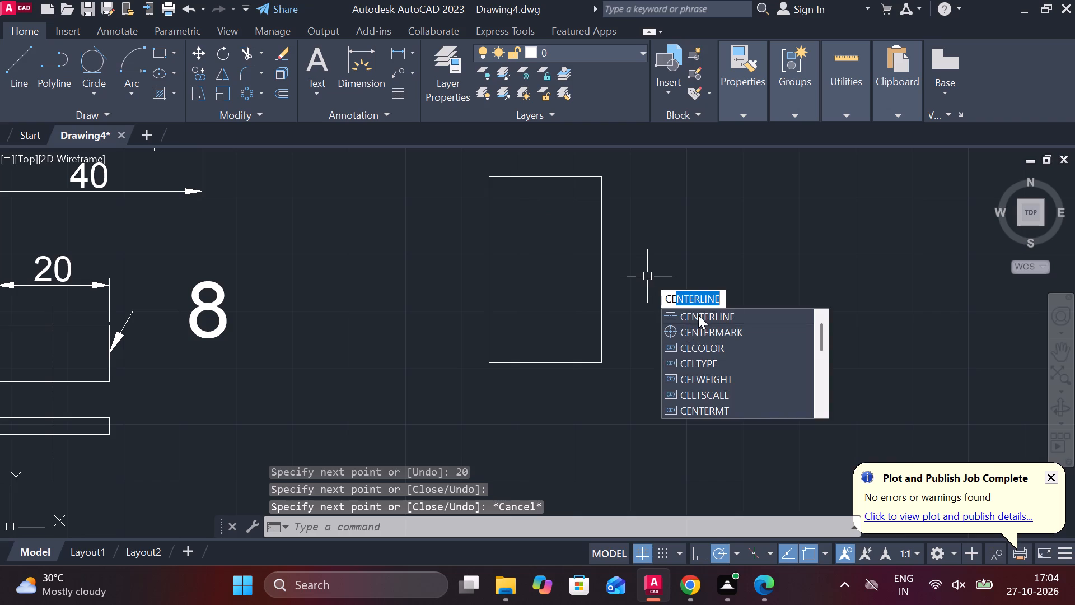
click(698, 315)
click(487, 274)
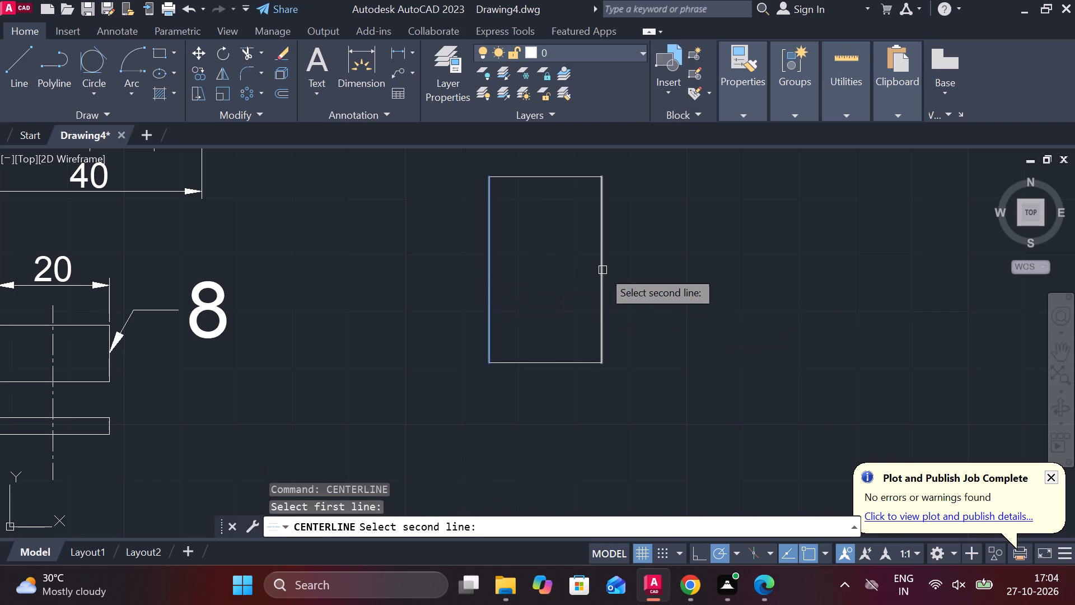
click(602, 270)
middle_drag(576, 327, 534, 294)
key(Escape)
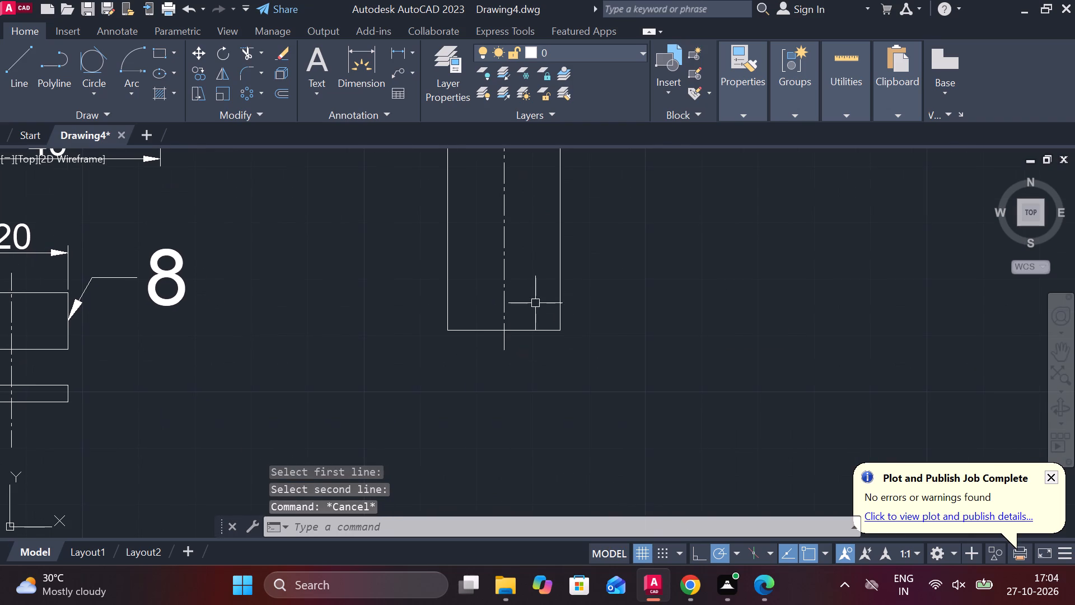
click(505, 302)
click(504, 348)
middle_drag(503, 440, 503, 357)
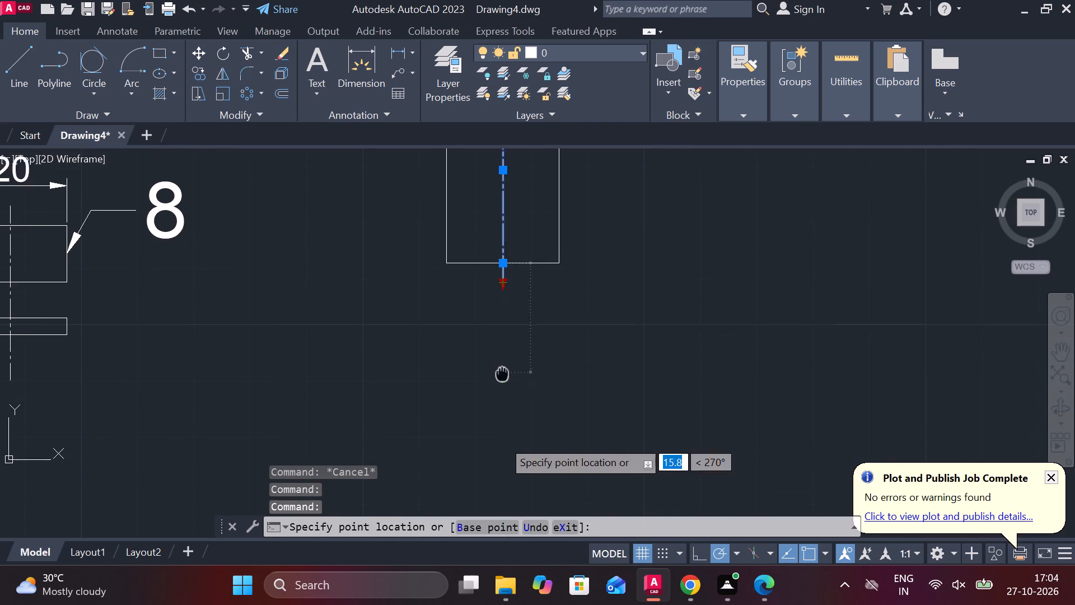
click(498, 434)
key(Escape)
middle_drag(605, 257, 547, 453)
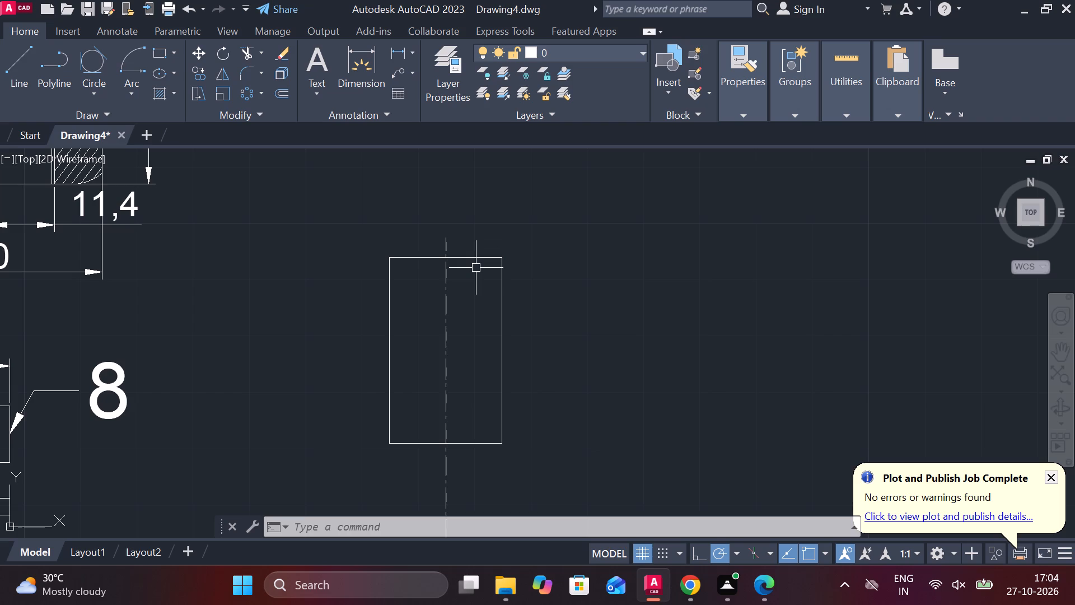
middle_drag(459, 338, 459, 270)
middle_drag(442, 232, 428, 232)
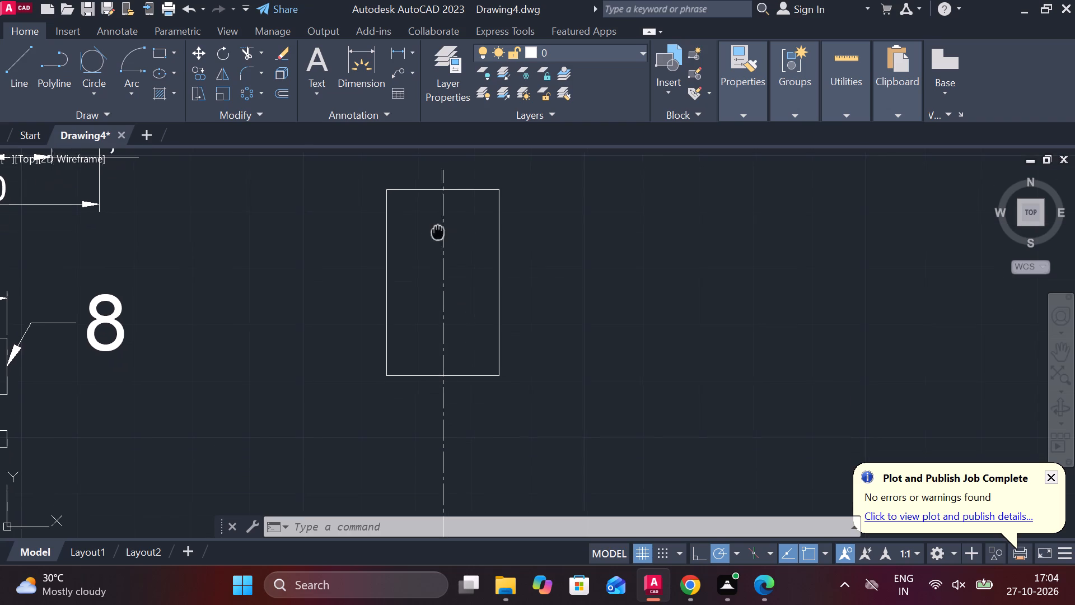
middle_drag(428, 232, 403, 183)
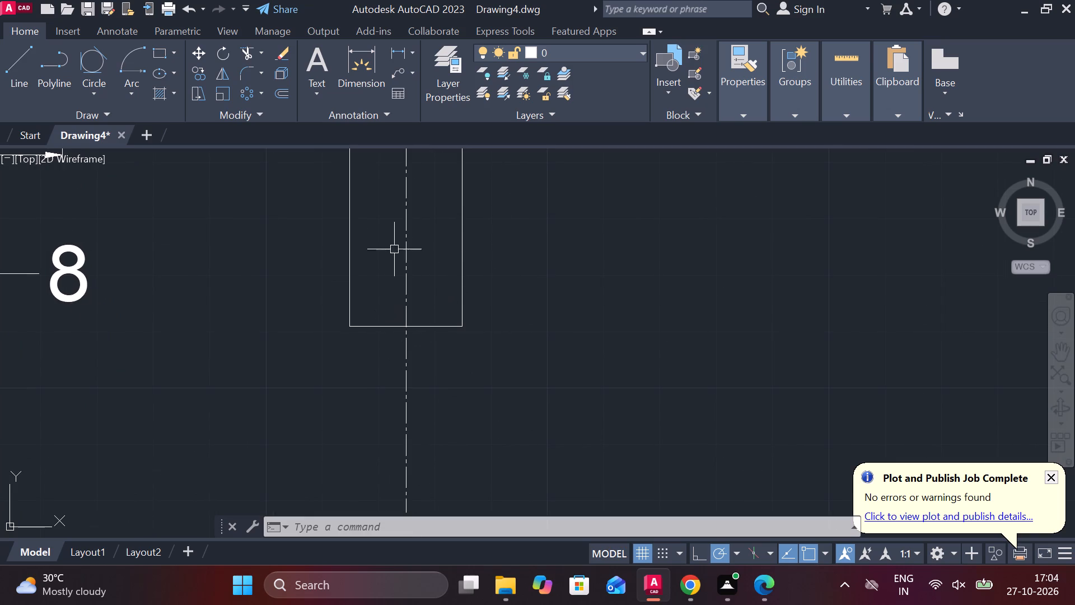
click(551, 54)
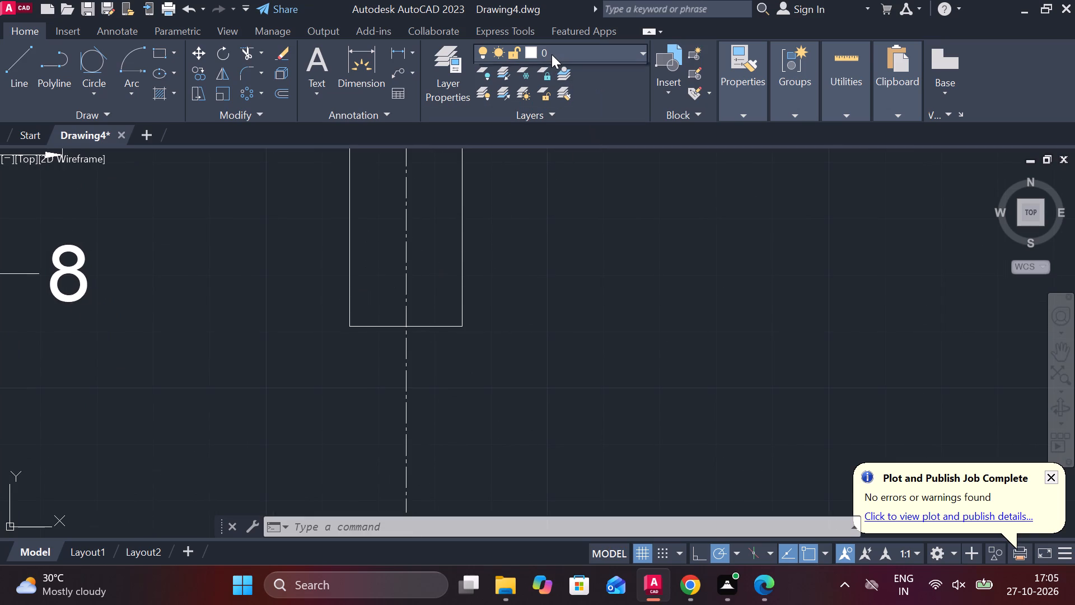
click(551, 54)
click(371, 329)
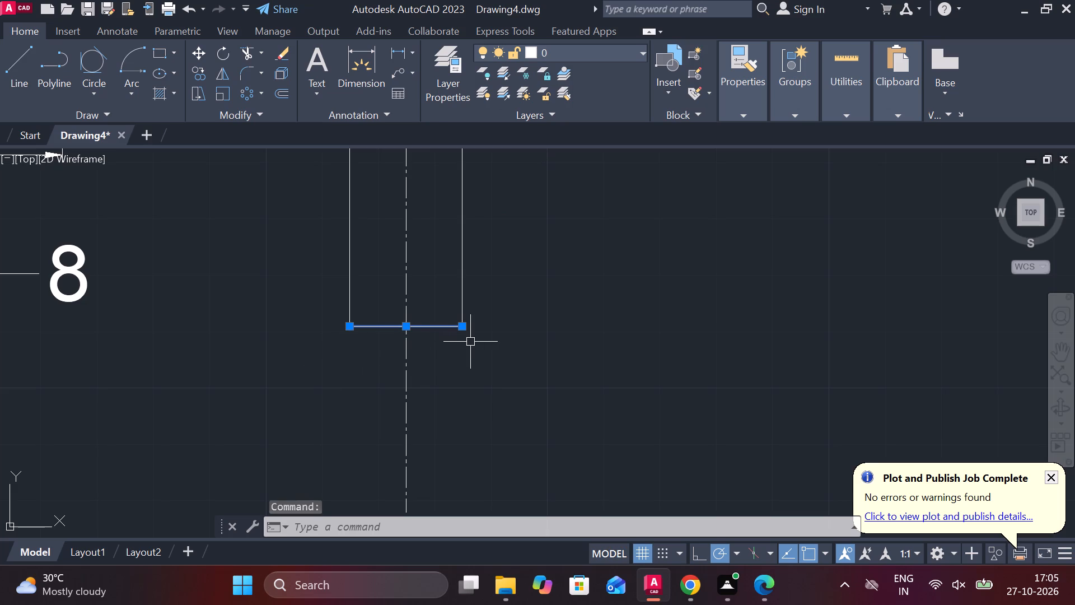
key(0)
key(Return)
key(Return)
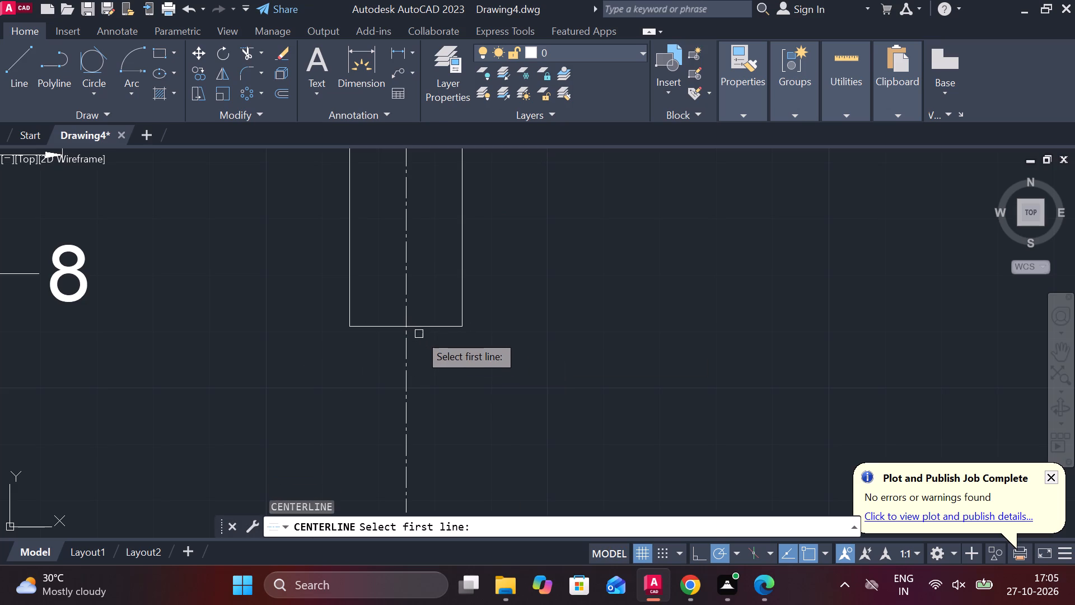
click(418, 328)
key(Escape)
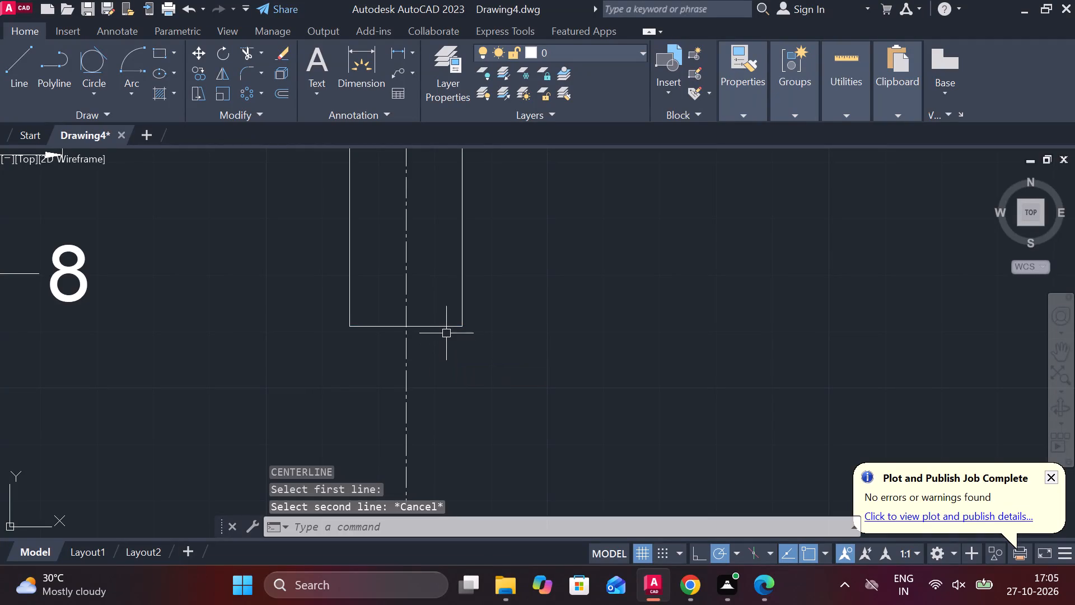
Offset the new rectangle's bottom edge 4 units downward.
click(446, 328)
key(o)
key(Return)
key(Return)
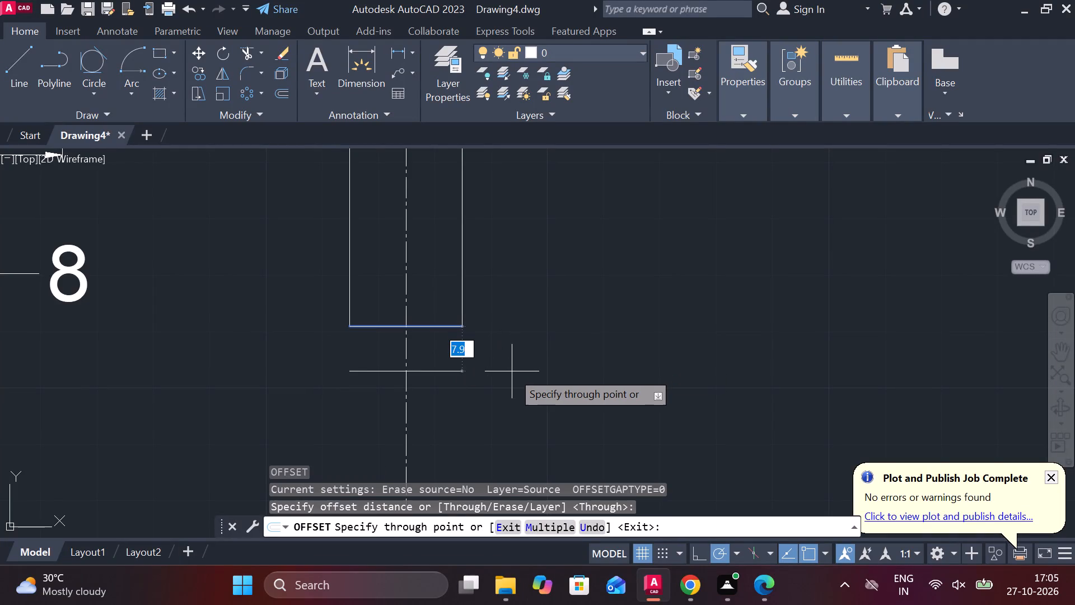
text(4)
key(space)
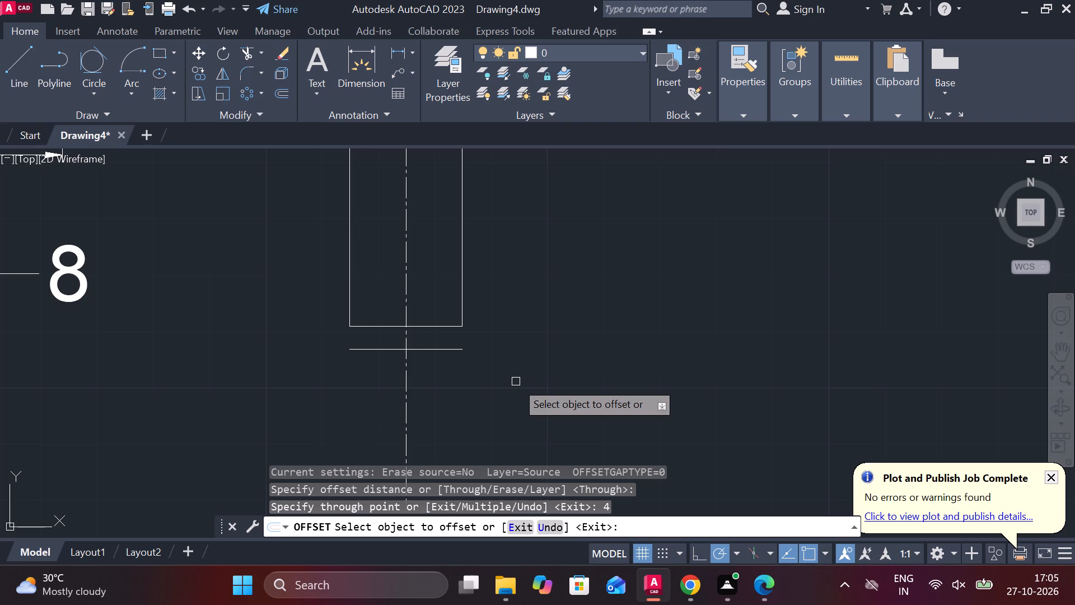
key(Escape)
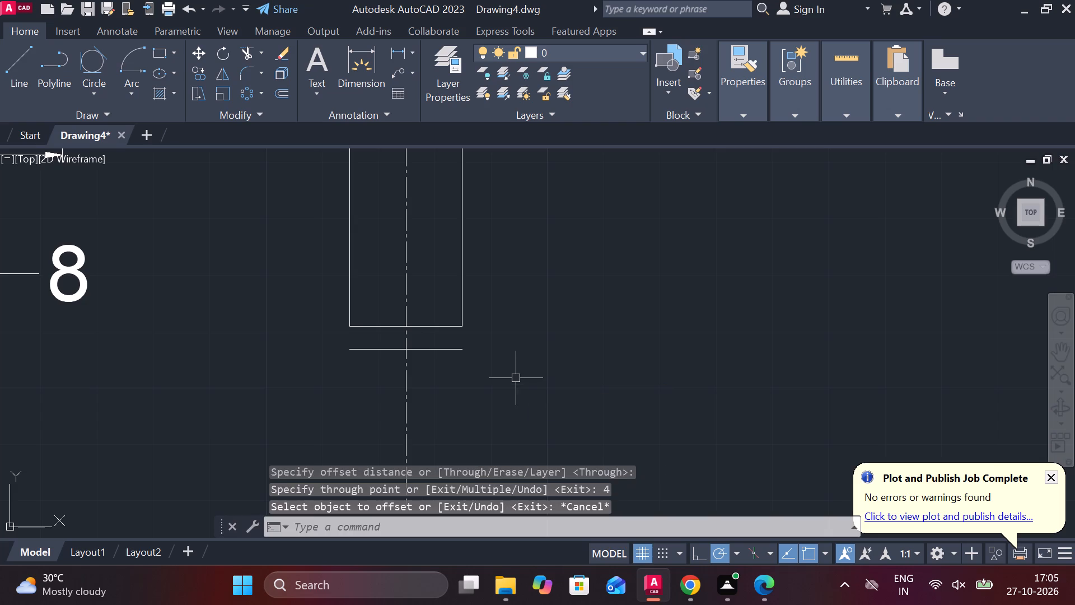
Draw a short vertical line down the centerline from the midpoint of the offset line below the rectangle.
key(l)
key(Return)
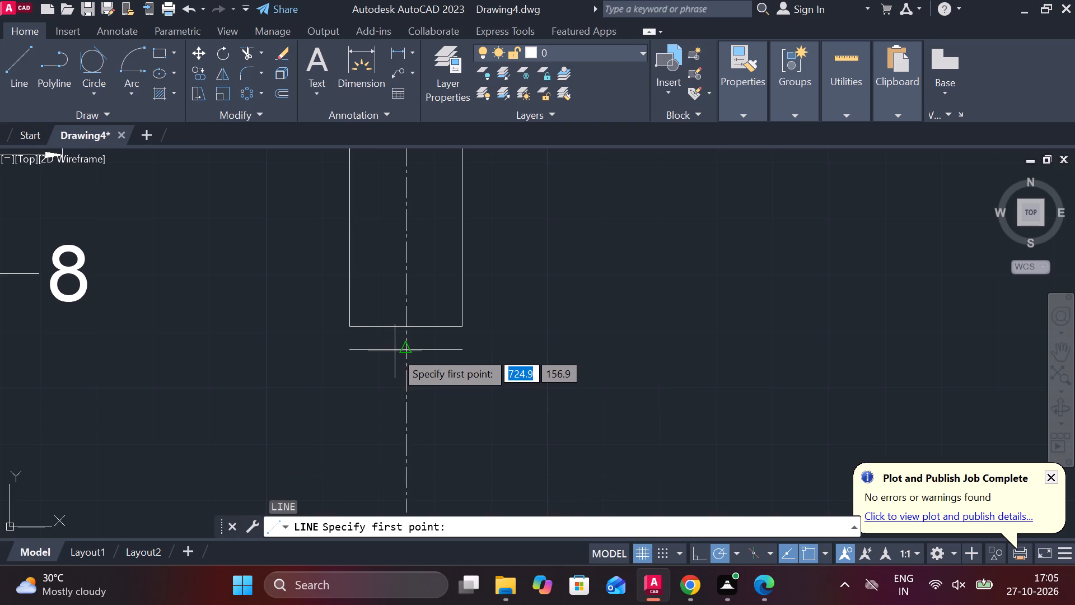
click(403, 351)
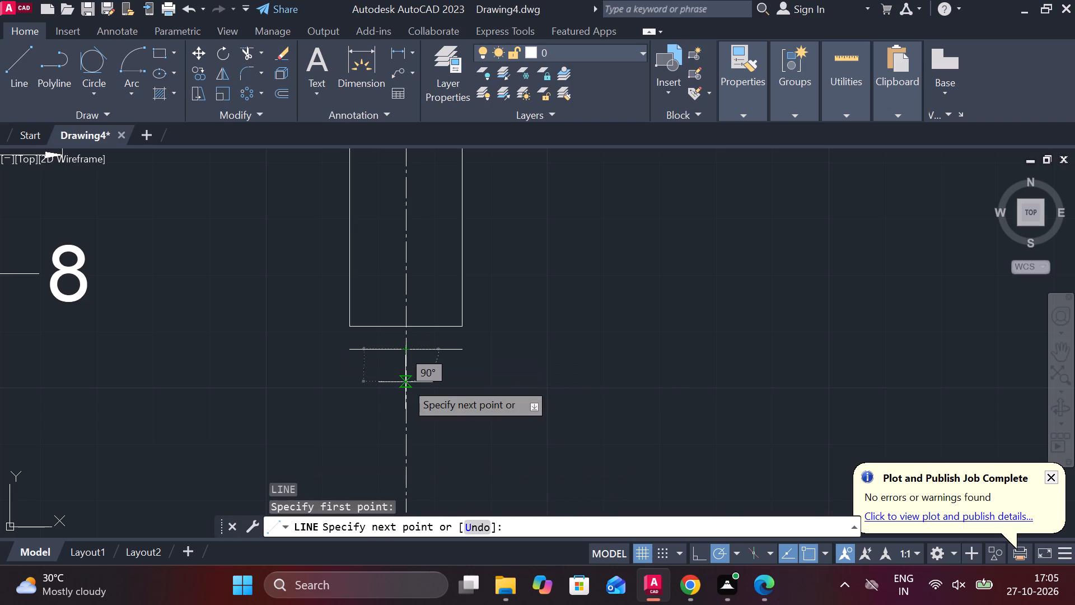
click(405, 382)
key(Escape)
Offset the short vertical line below the rectangle 6 units to each side of the centerline.
click(409, 367)
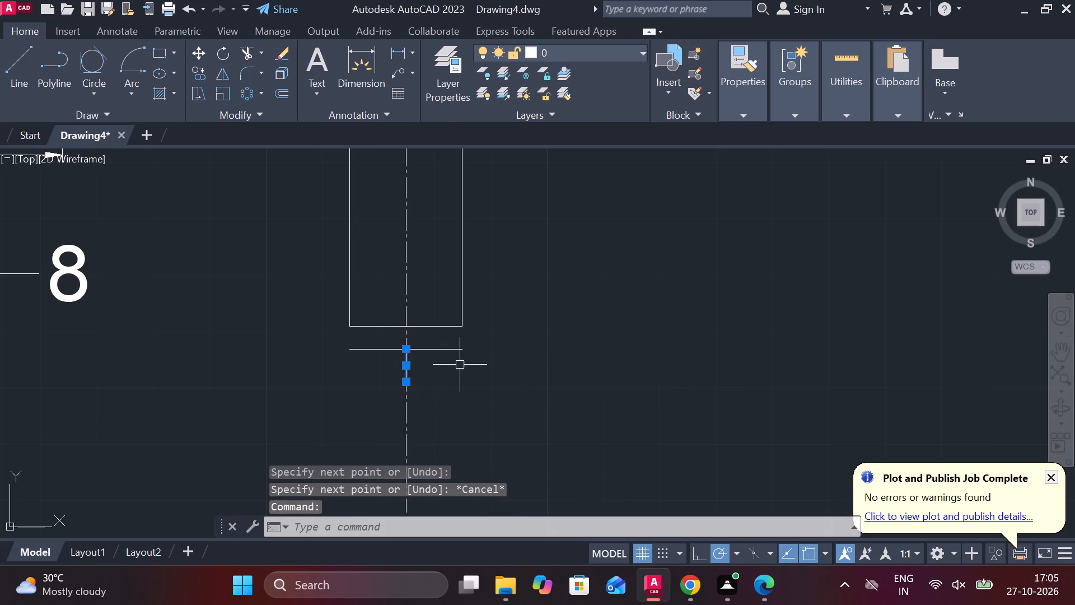
key(o)
key(Return)
key(Return)
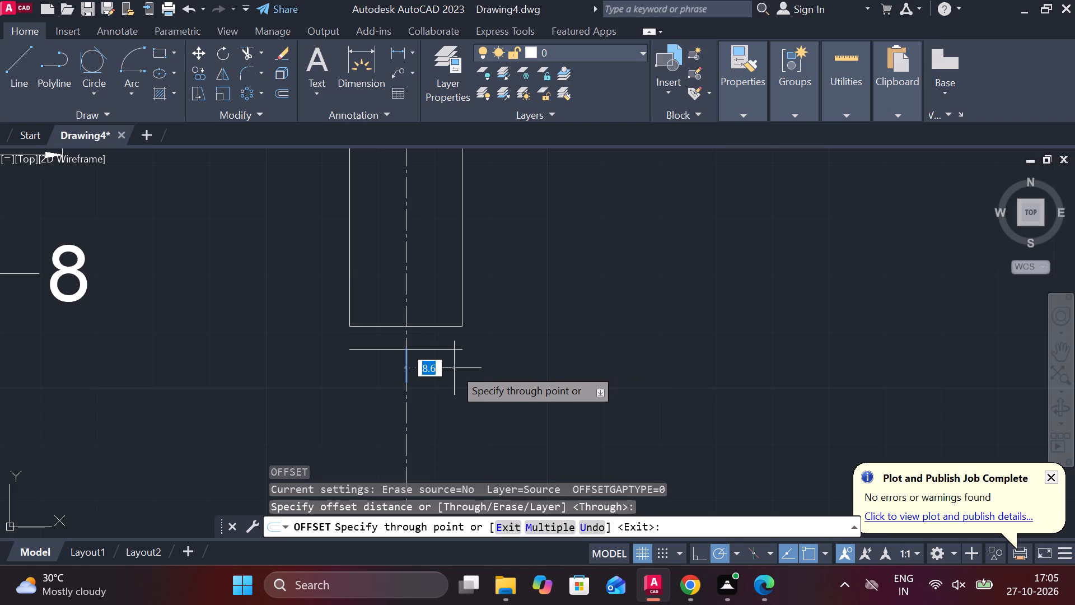
text(6)
key(space)
click(404, 366)
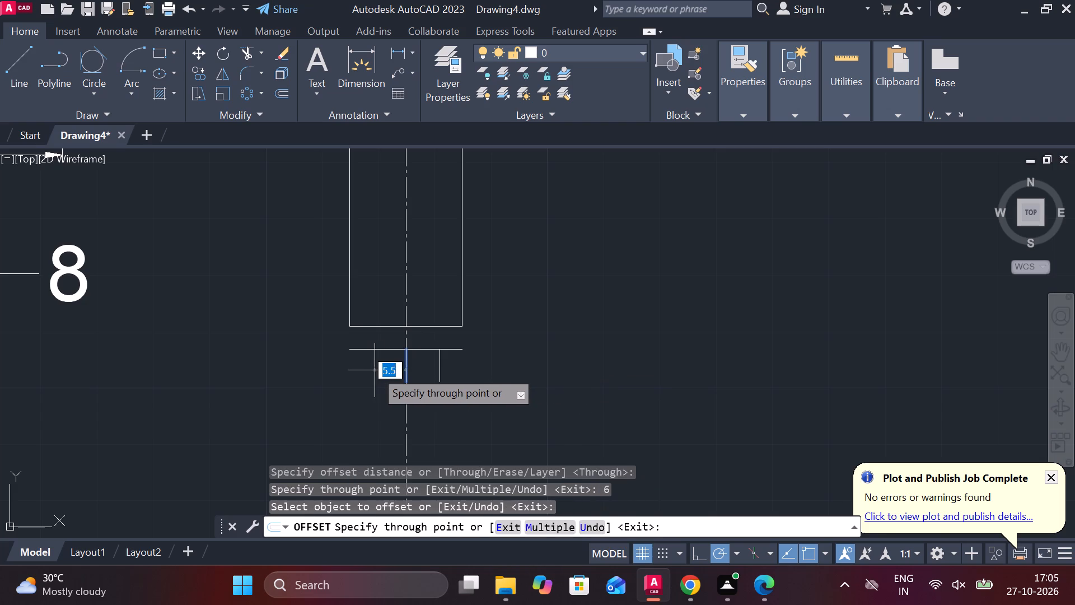
text(6)
key(space)
key(space)
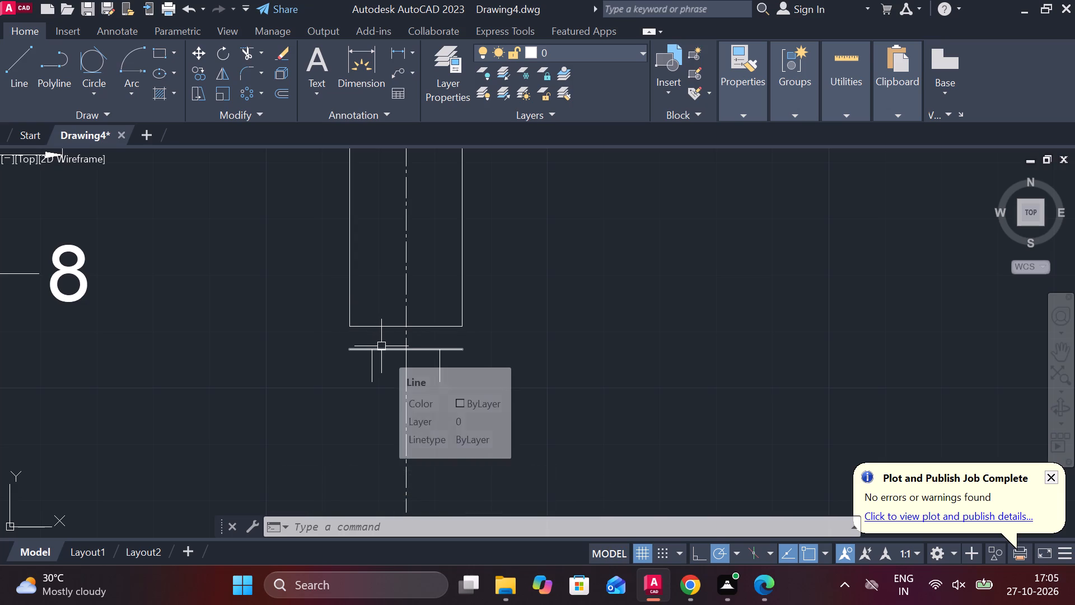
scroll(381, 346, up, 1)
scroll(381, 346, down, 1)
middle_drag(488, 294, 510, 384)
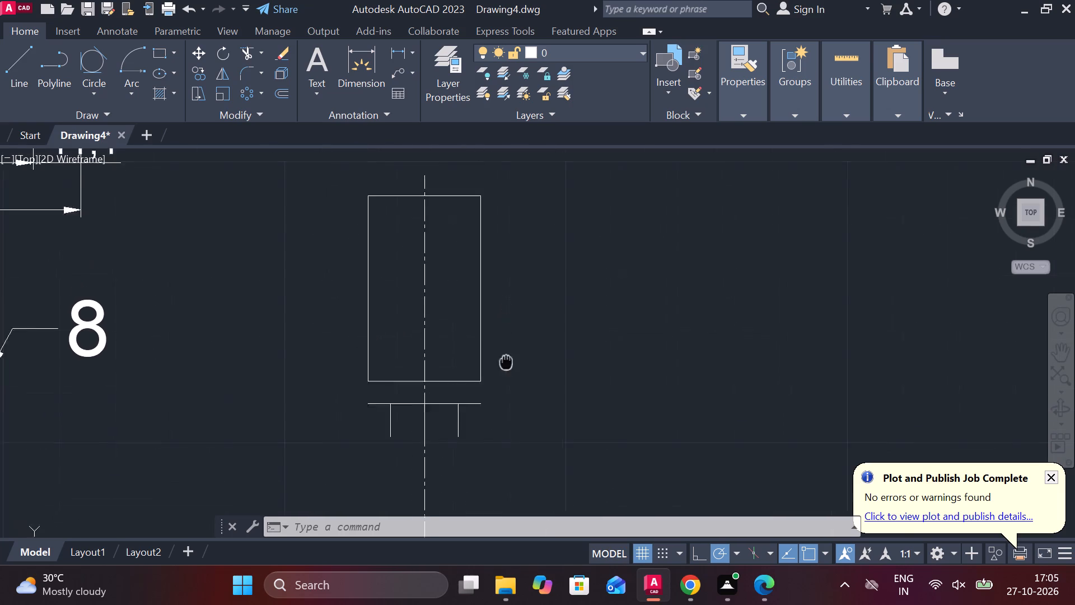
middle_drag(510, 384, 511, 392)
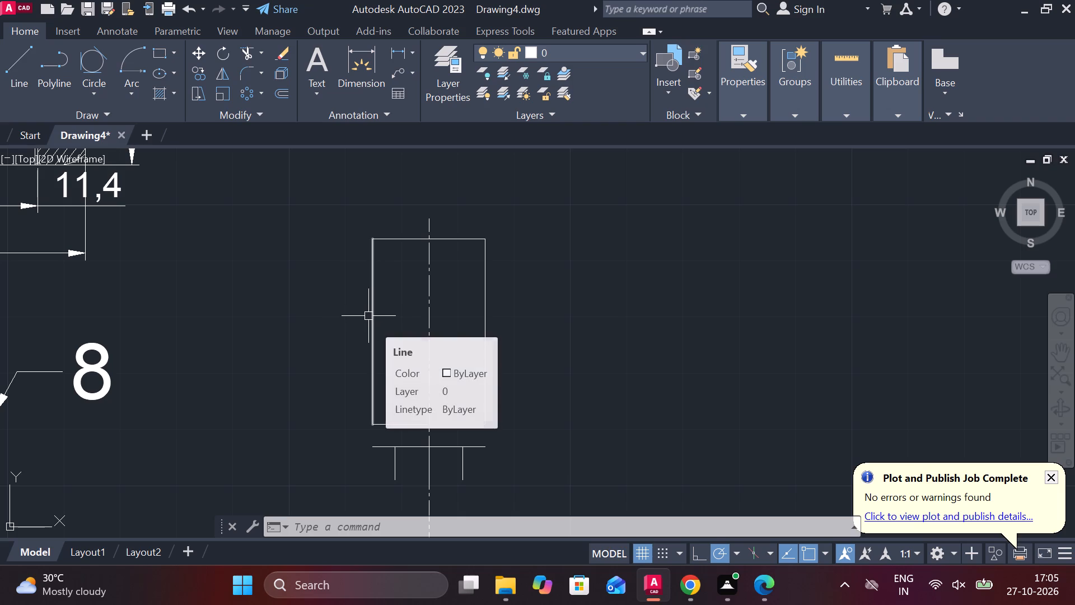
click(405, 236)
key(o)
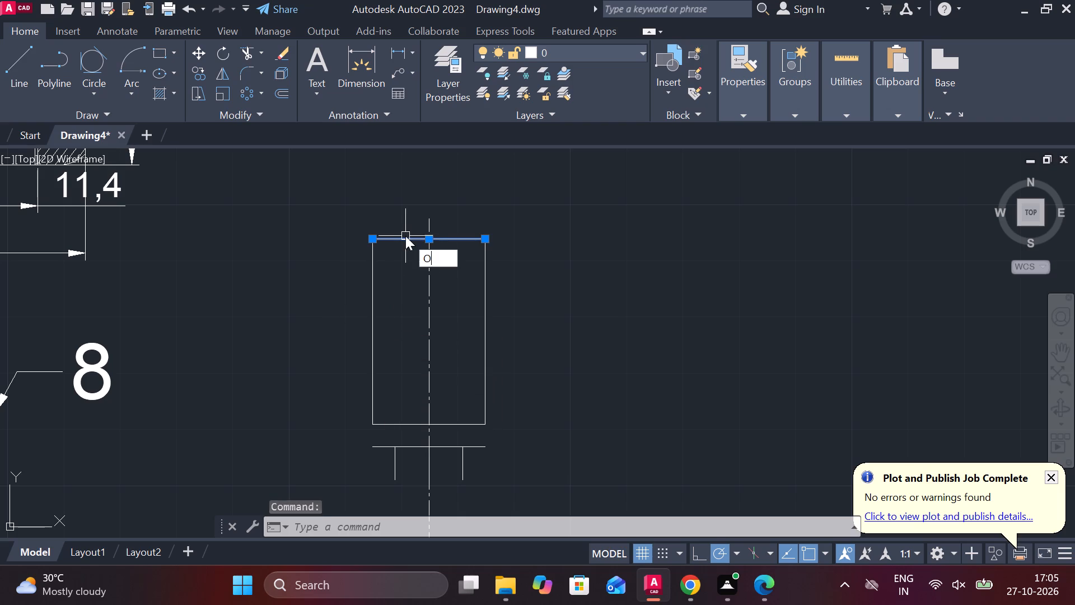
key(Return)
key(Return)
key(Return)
Offset the rectangle's top edge 15 units downward inside the rectangle.
click(397, 240)
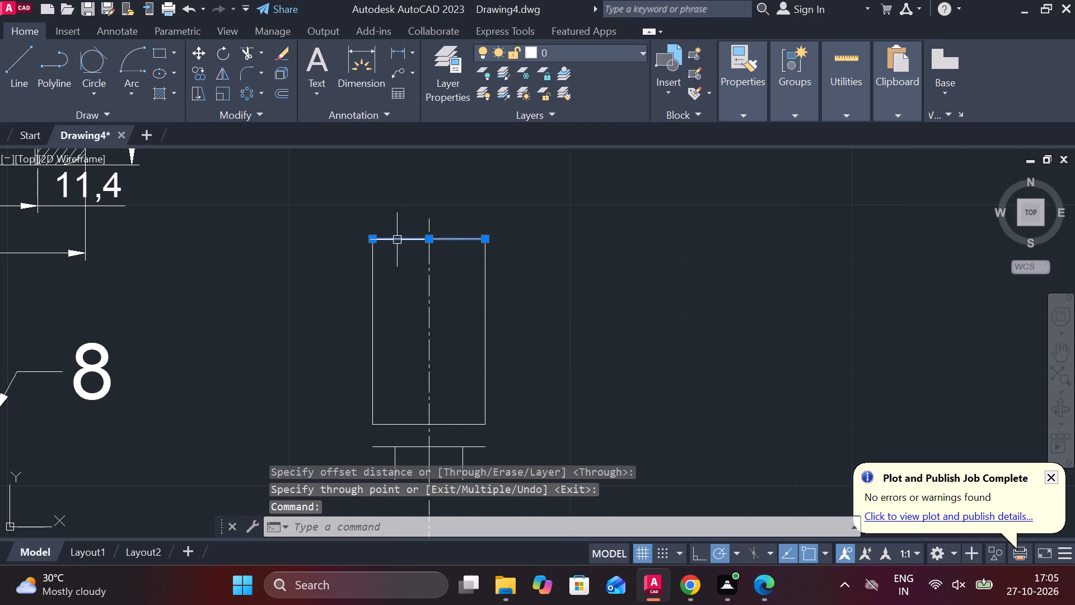
key(o)
key(Return)
key(Return)
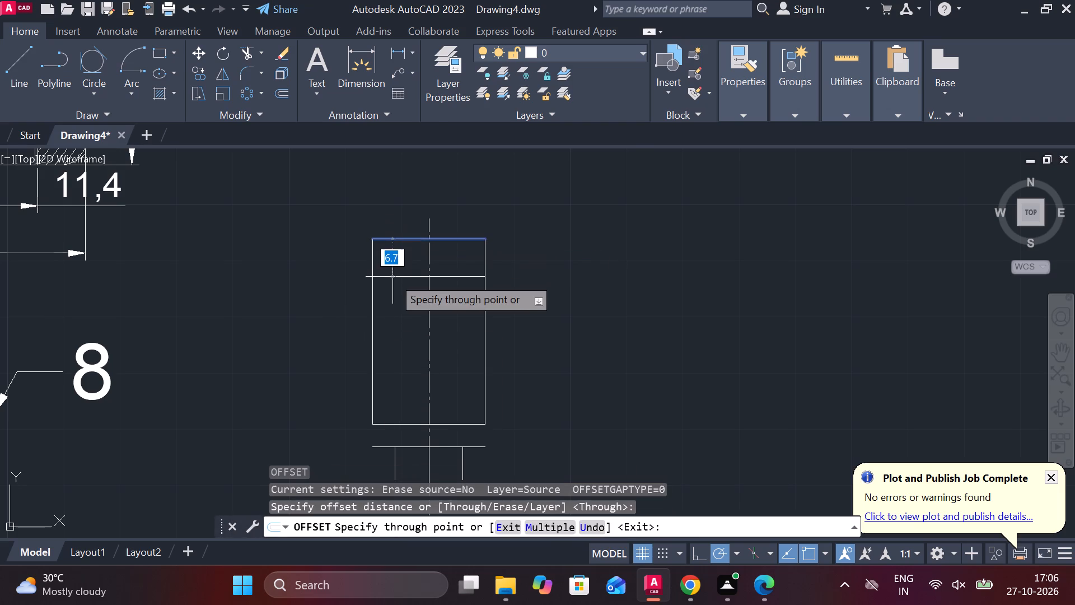
text(15)
key(Return)
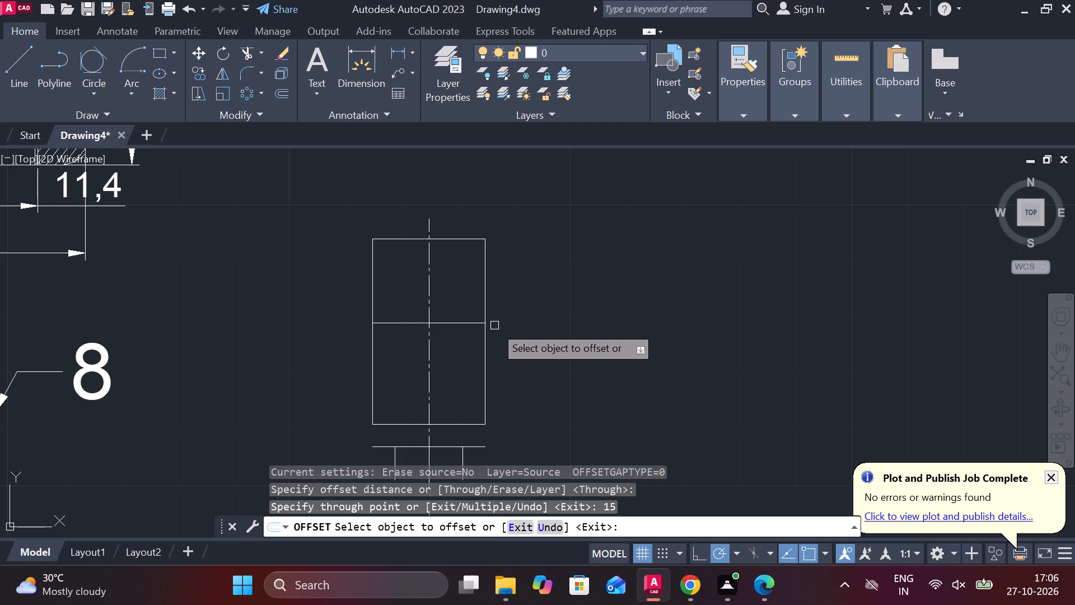
middle_drag(502, 336, 488, 267)
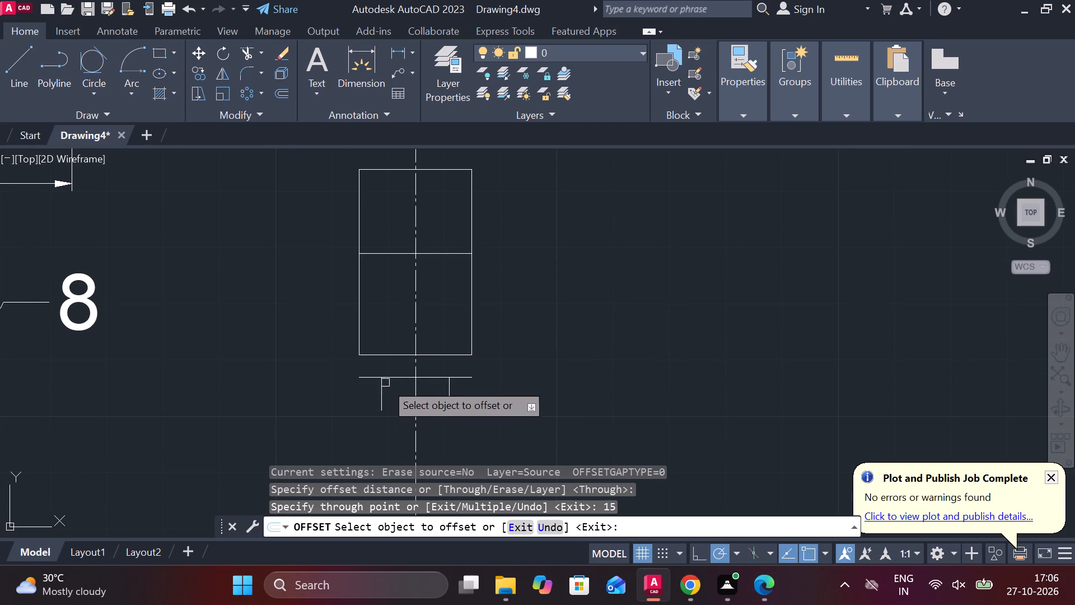
key(Escape)
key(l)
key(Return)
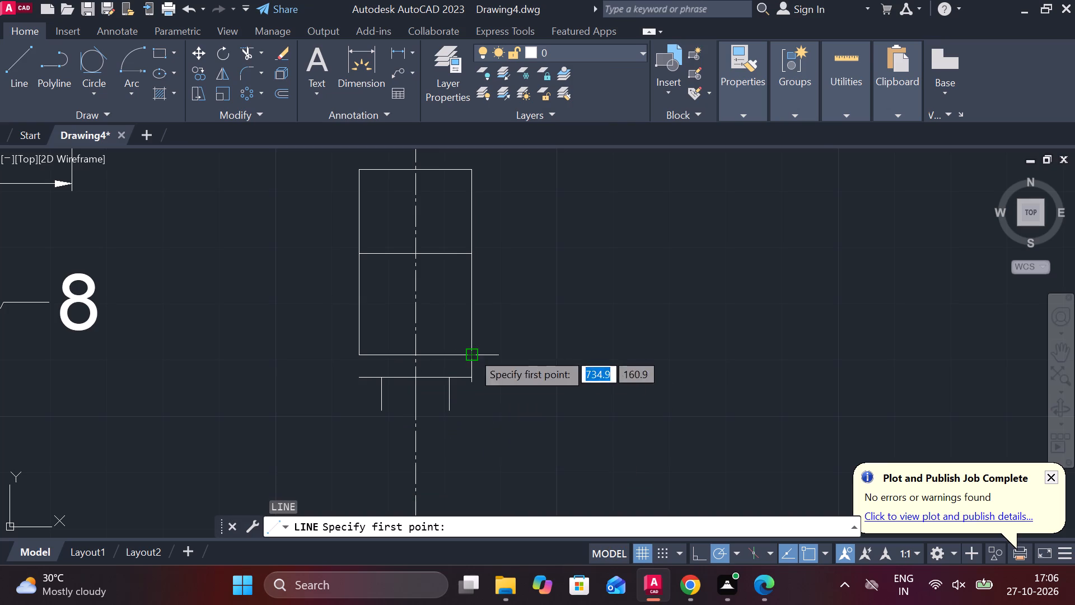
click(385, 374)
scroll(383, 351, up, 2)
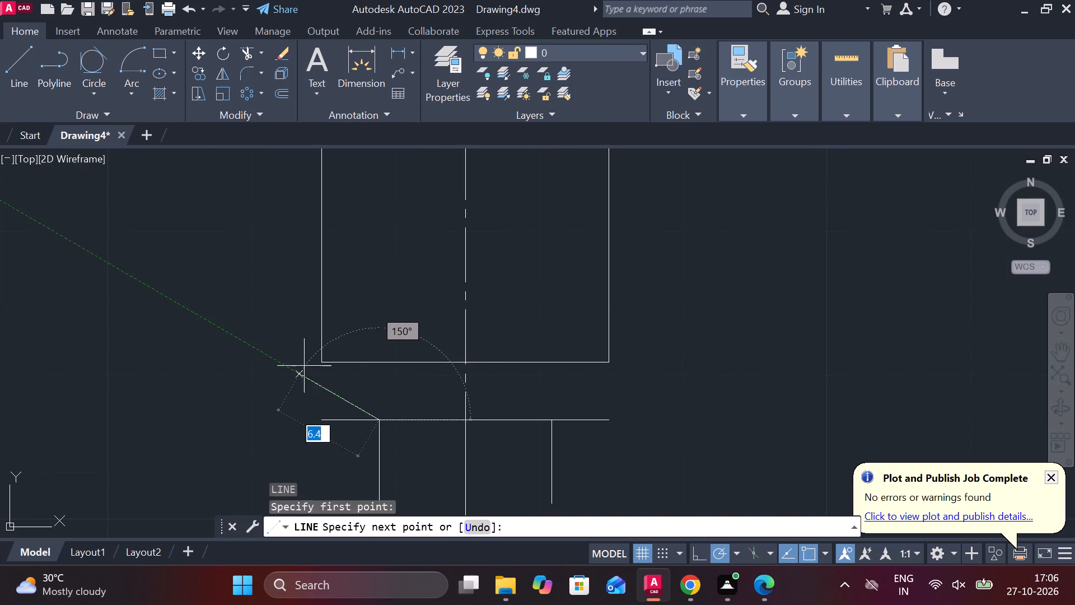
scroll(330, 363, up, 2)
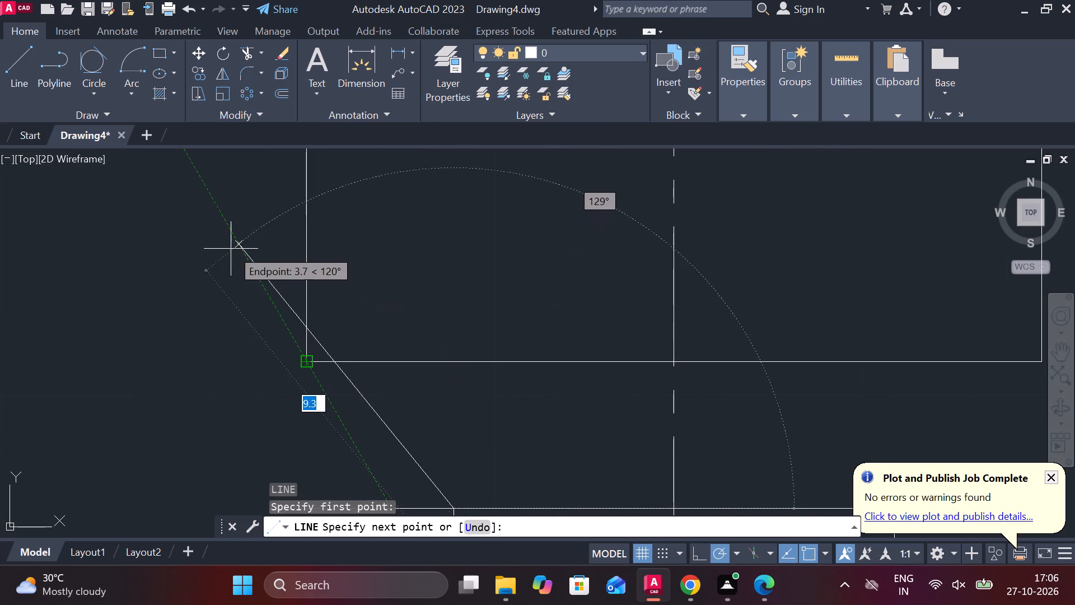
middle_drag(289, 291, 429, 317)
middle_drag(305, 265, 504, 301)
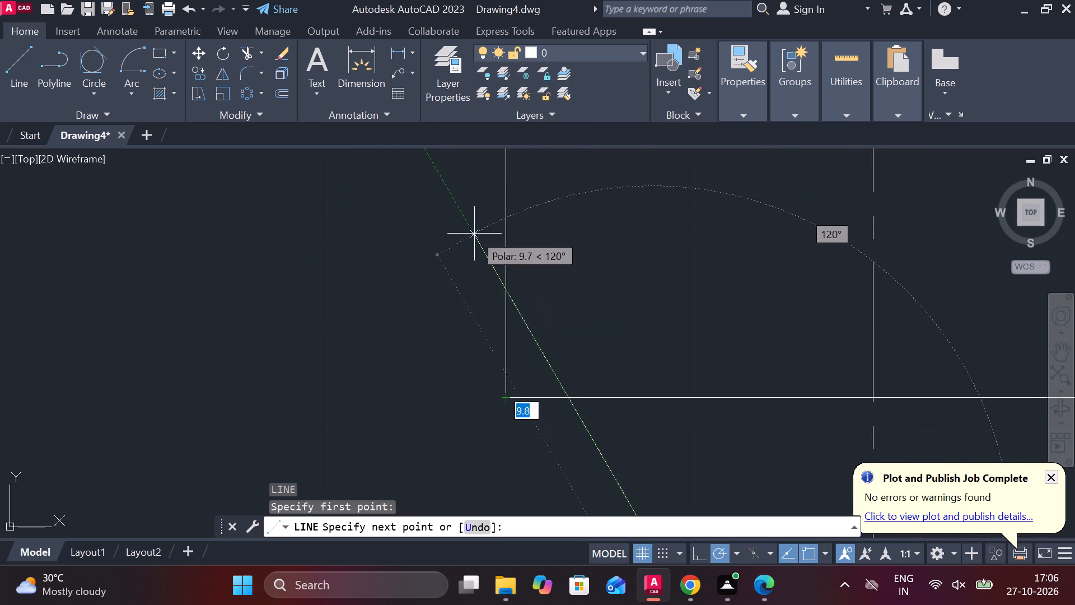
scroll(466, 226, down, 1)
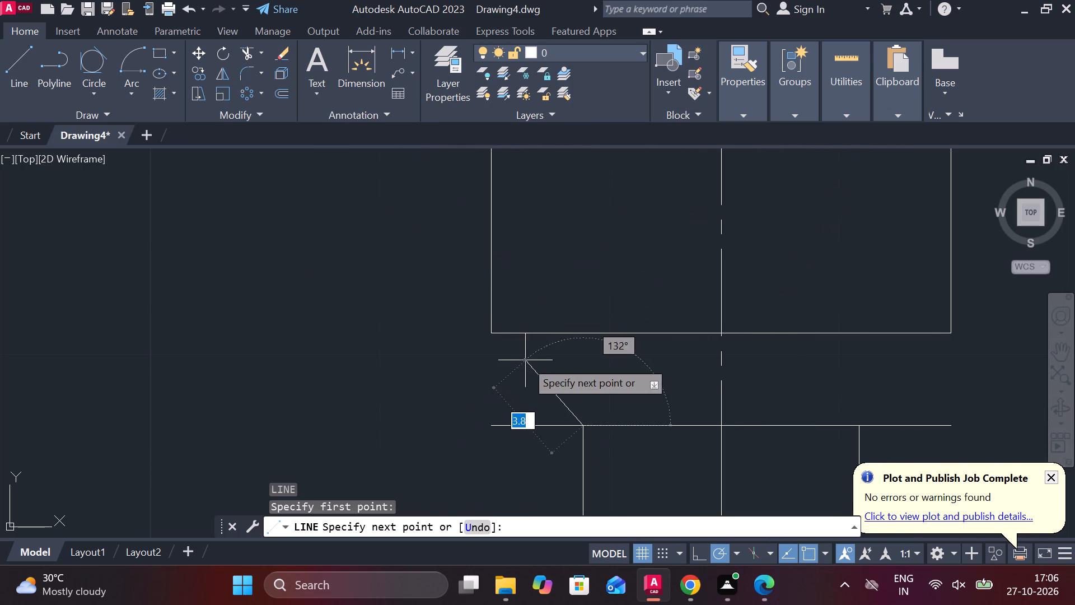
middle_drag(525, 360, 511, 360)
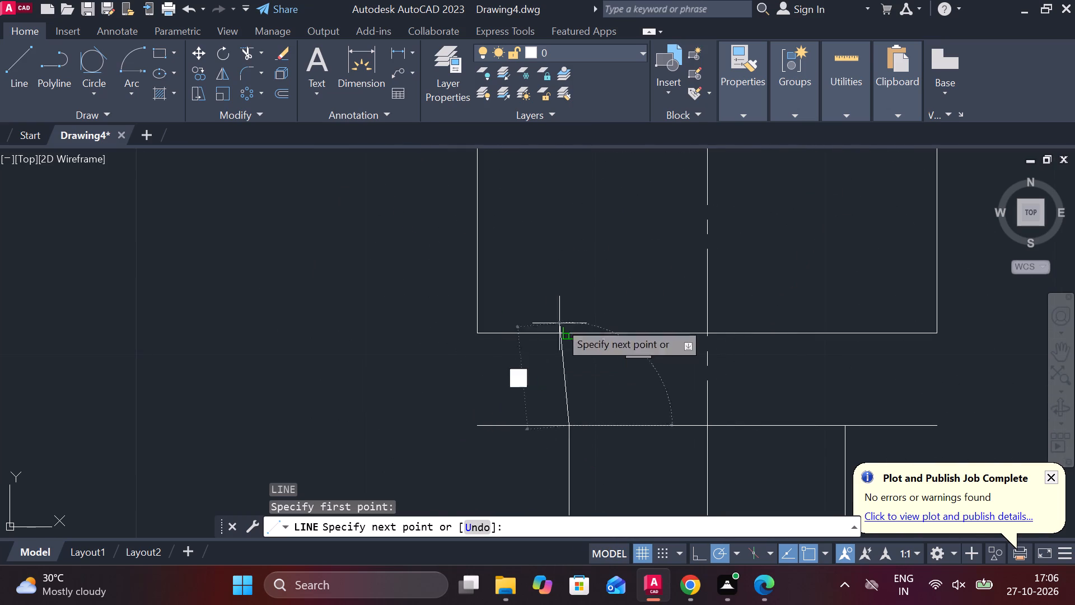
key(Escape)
Offset the horizontal line across the middle of the rectangle 2 units downward.
scroll(504, 370, down, 2)
middle_drag(510, 328, 512, 405)
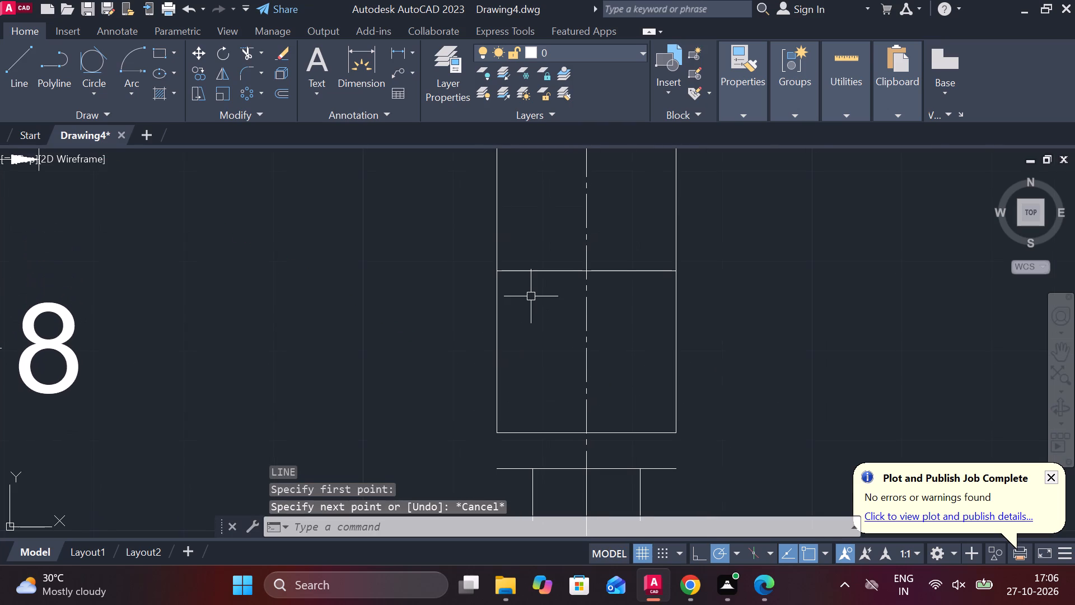
middle_drag(531, 296, 494, 334)
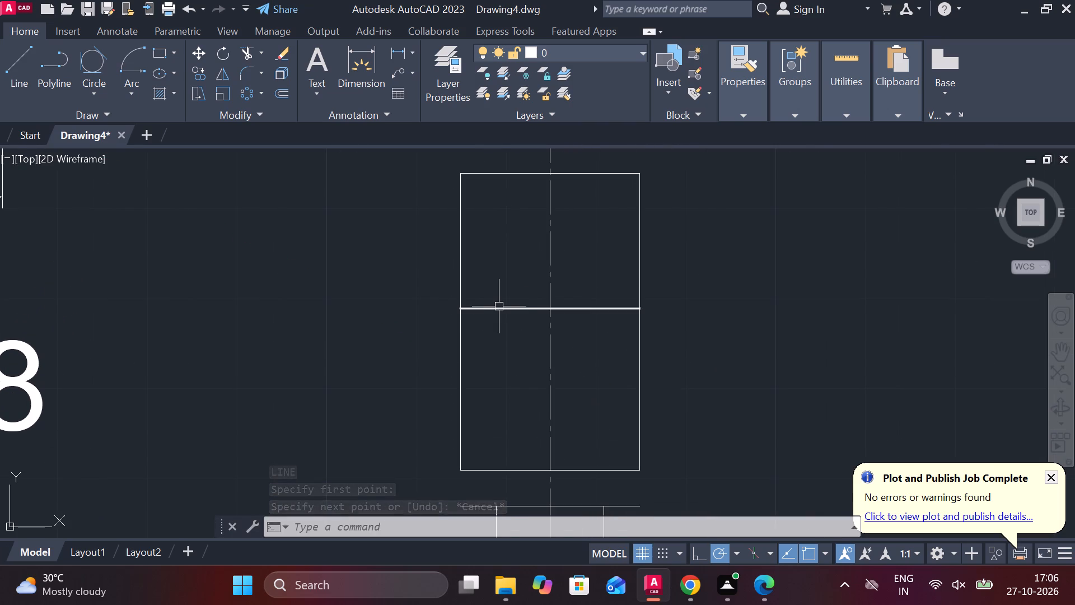
click(498, 308)
key(o)
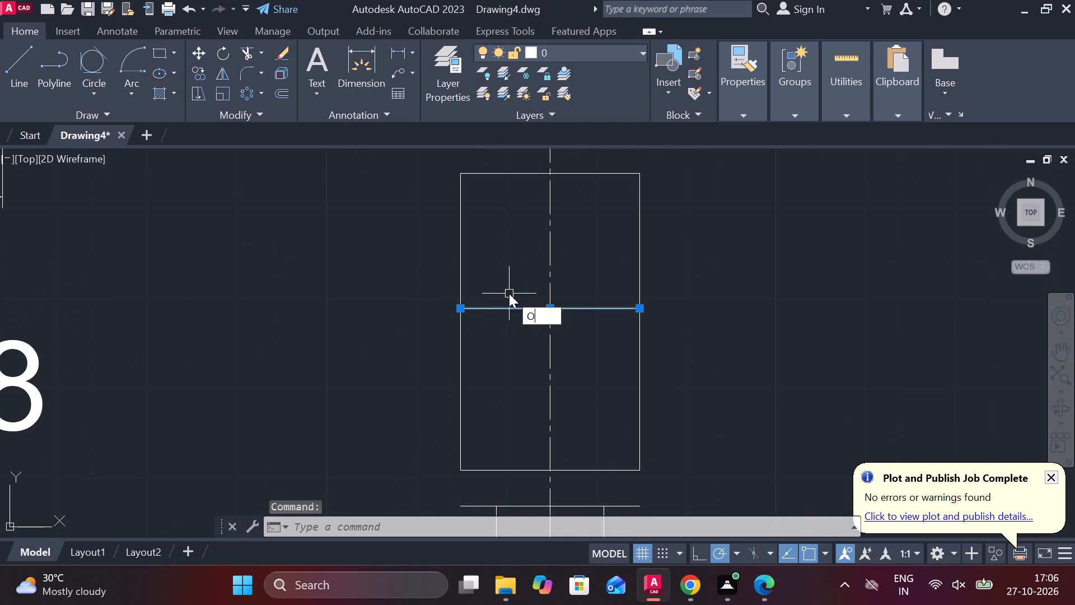
key(Return)
key(Return)
key(2)
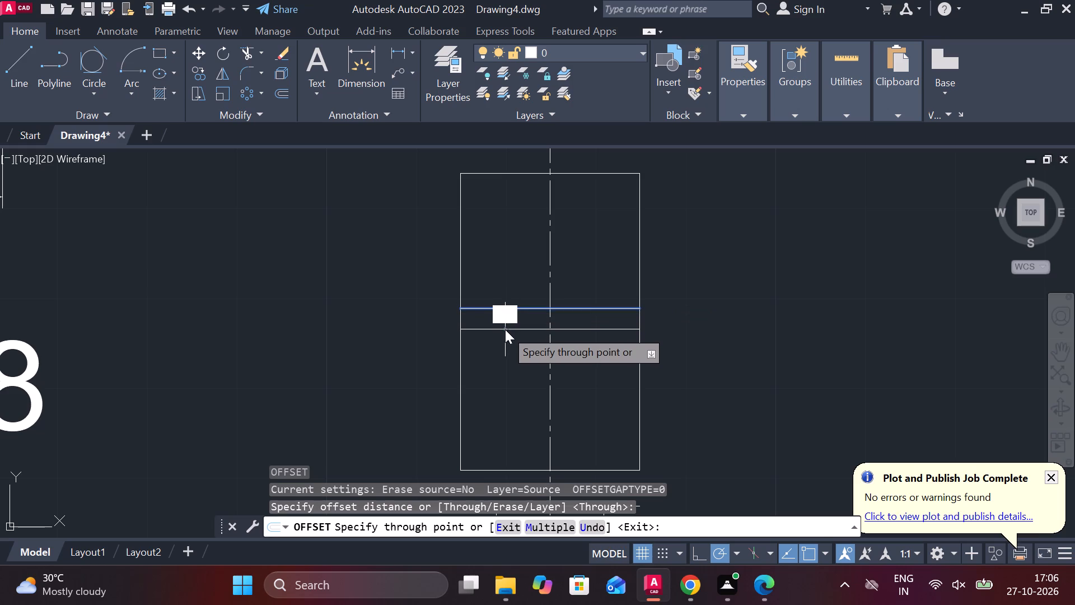
key(space)
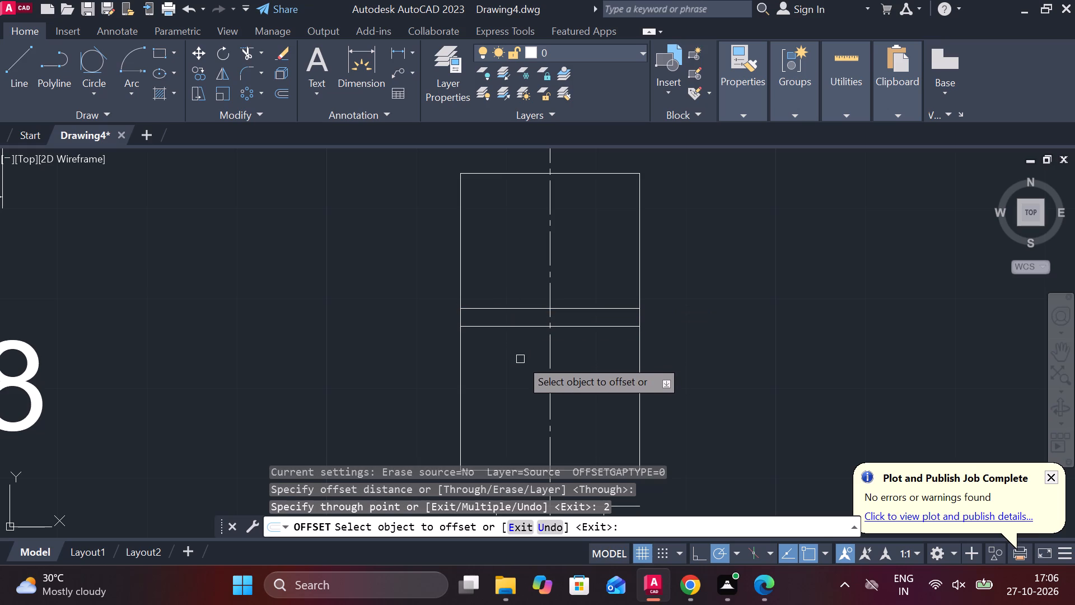
key(Escape)
Trim the rectangle's left edge between the two closely spaced horizontal lines.
text(TR)
key(space)
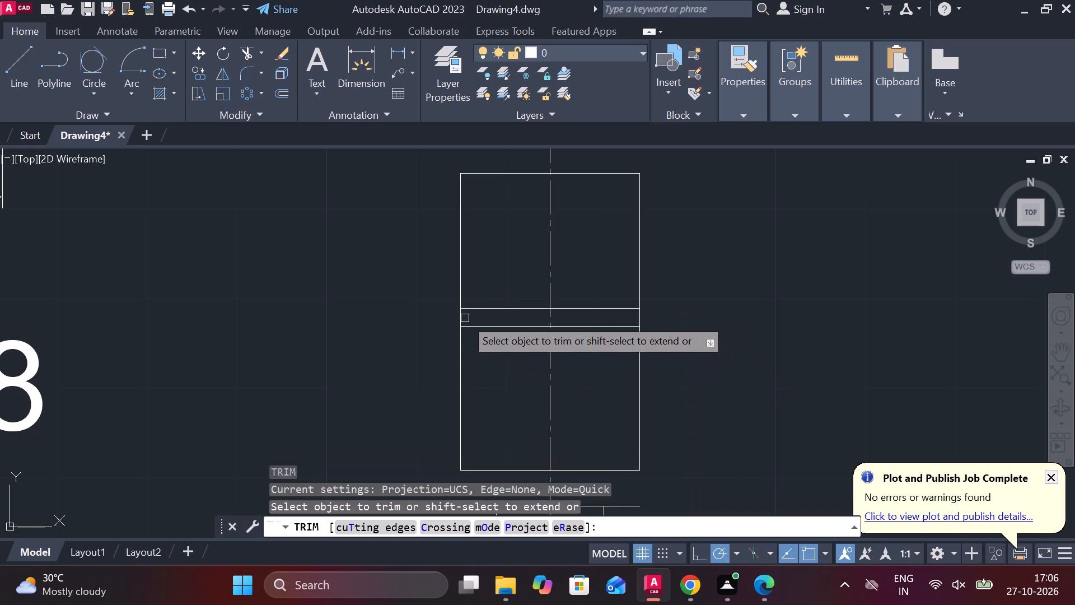
click(456, 317)
scroll(452, 317, up, 1)
key(Escape)
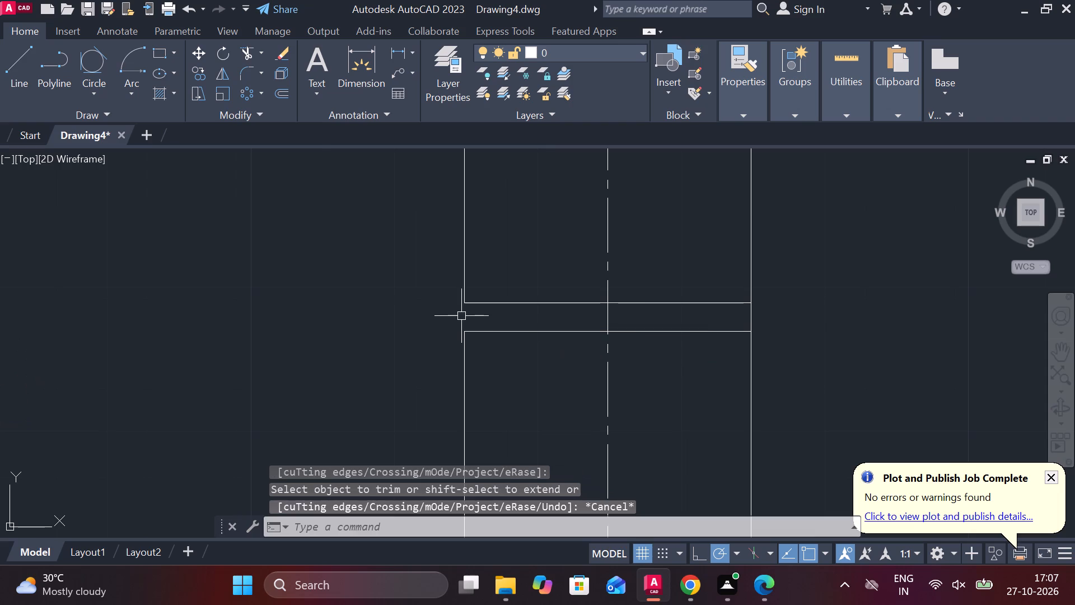
Draw a short vertical line closing the gap in the rectangle's left edge between the two closely spaced horizontal lines.
key(l)
key(Return)
click(461, 300)
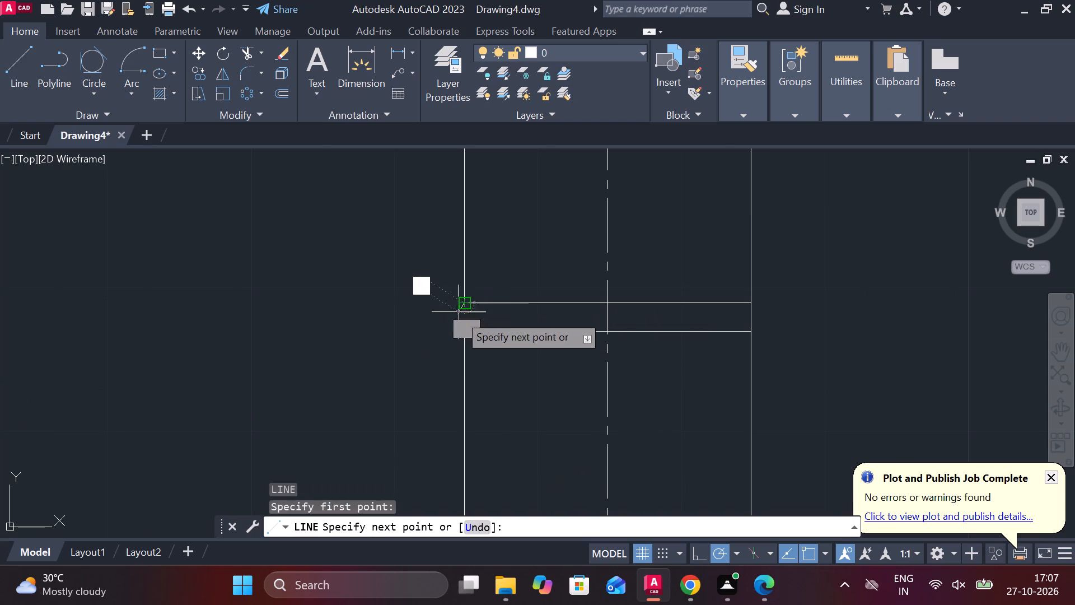
click(462, 329)
key(Escape)
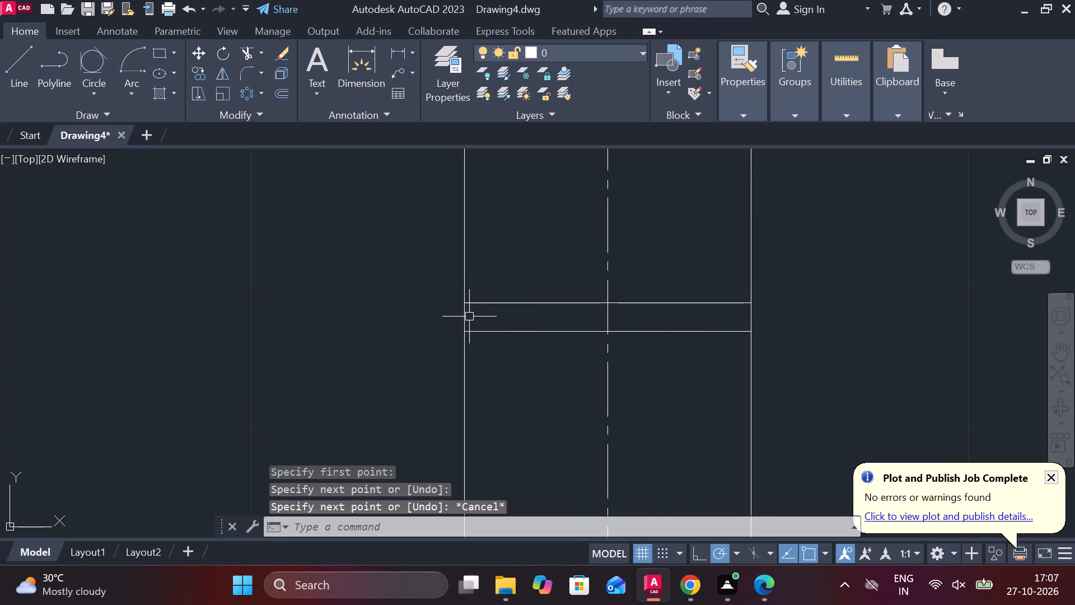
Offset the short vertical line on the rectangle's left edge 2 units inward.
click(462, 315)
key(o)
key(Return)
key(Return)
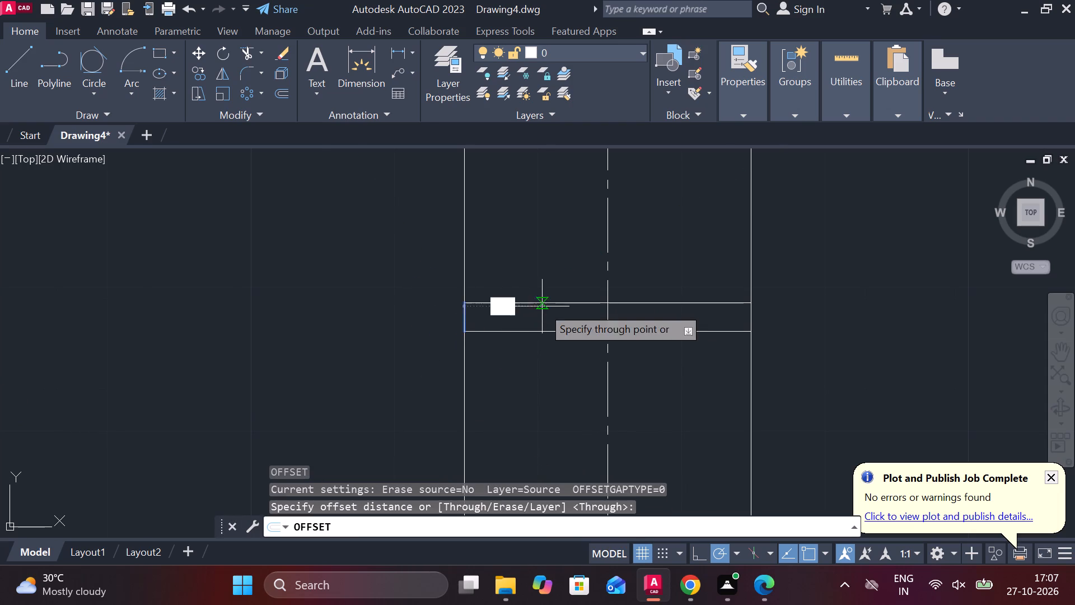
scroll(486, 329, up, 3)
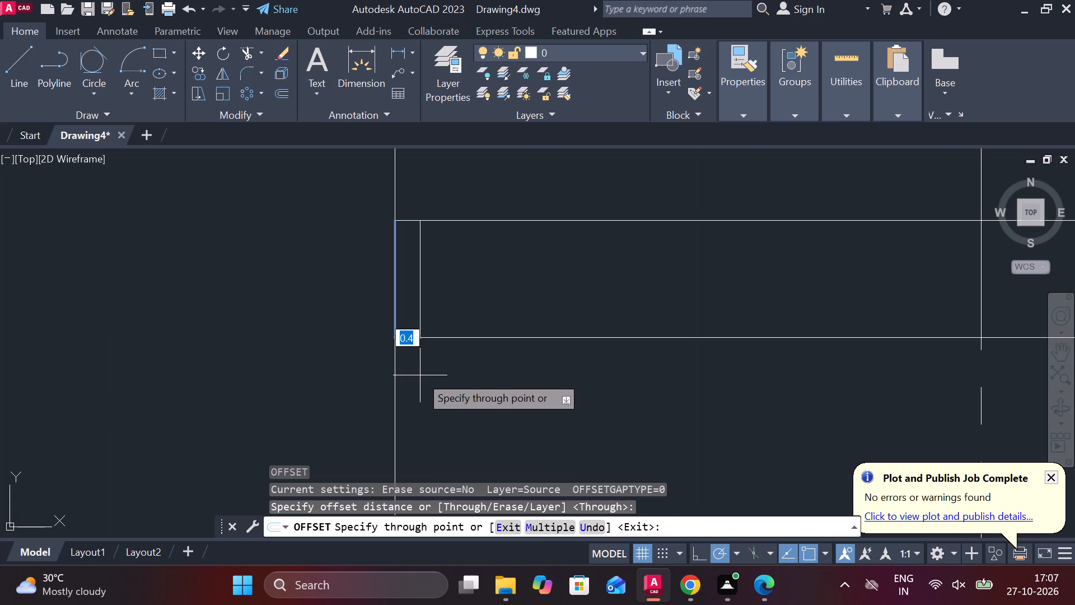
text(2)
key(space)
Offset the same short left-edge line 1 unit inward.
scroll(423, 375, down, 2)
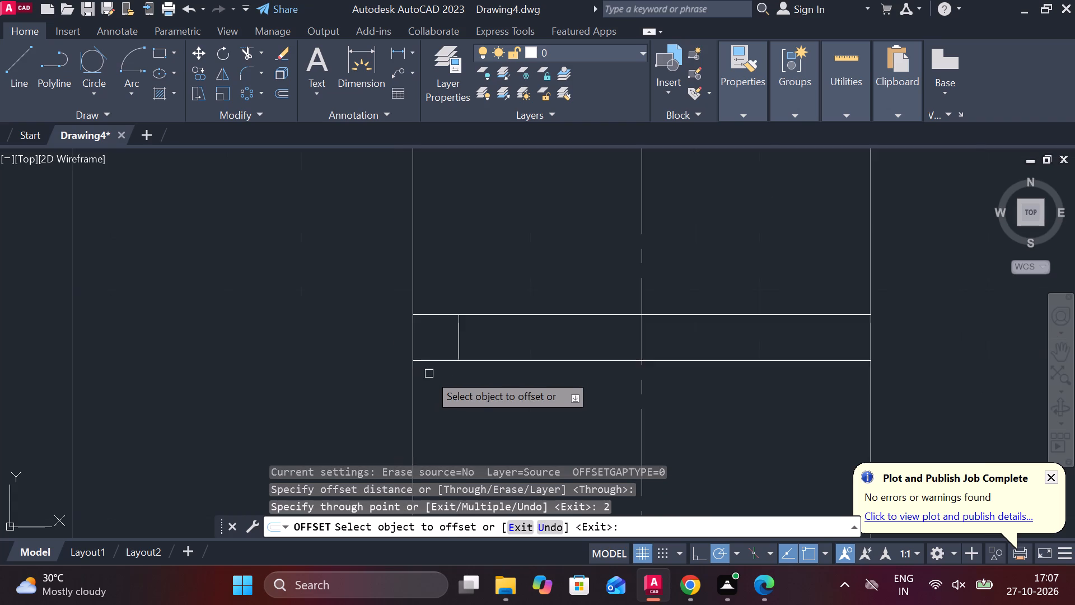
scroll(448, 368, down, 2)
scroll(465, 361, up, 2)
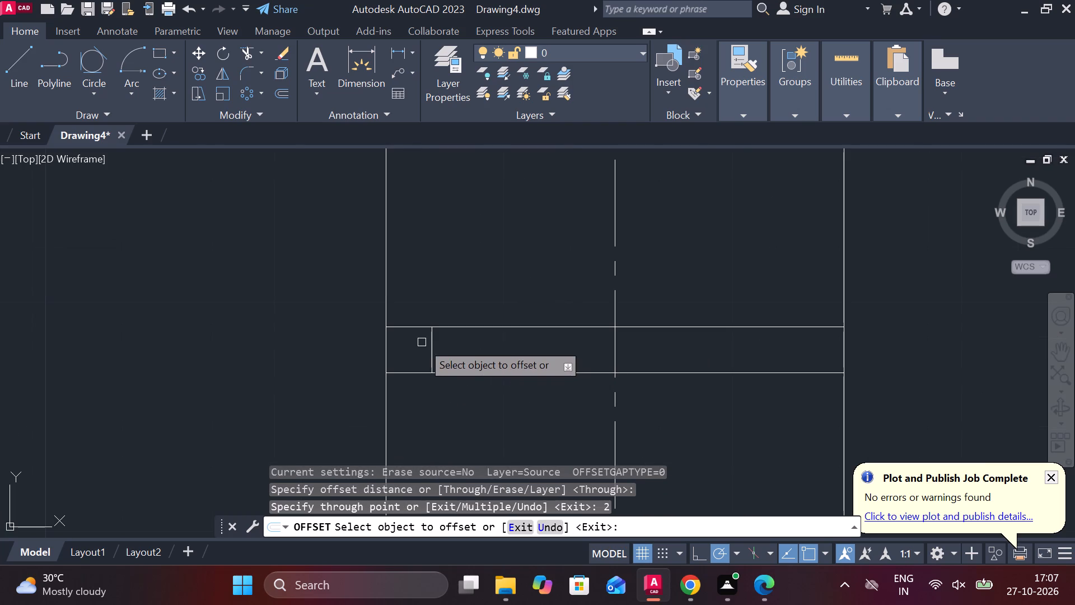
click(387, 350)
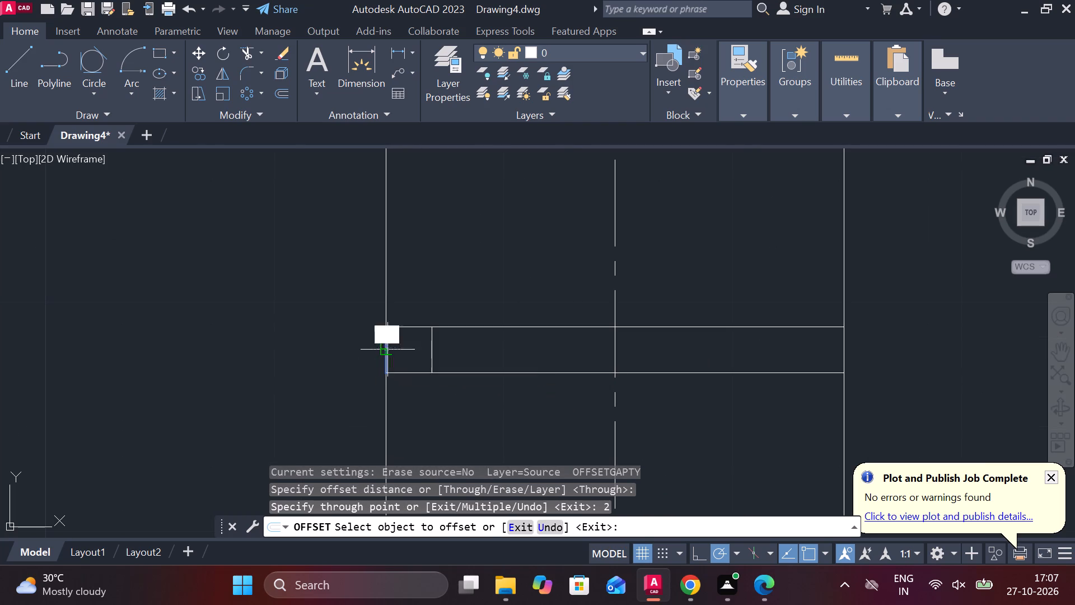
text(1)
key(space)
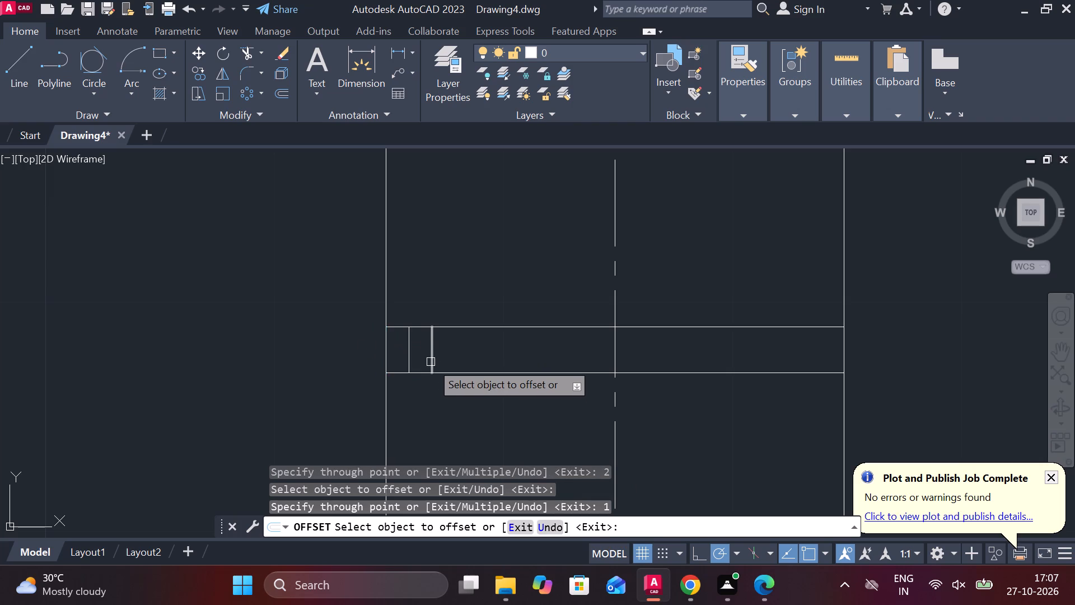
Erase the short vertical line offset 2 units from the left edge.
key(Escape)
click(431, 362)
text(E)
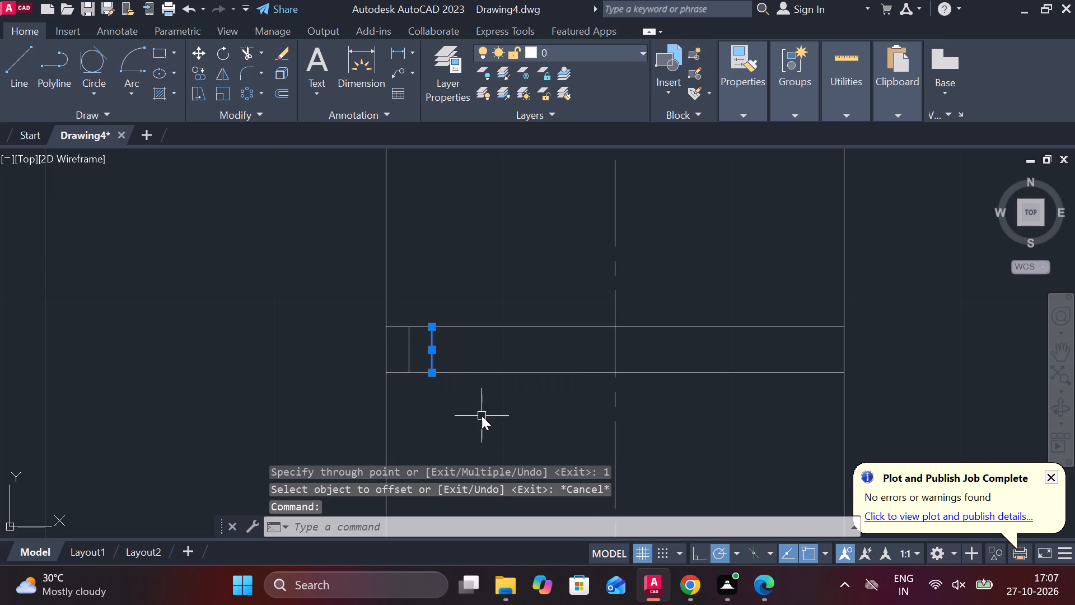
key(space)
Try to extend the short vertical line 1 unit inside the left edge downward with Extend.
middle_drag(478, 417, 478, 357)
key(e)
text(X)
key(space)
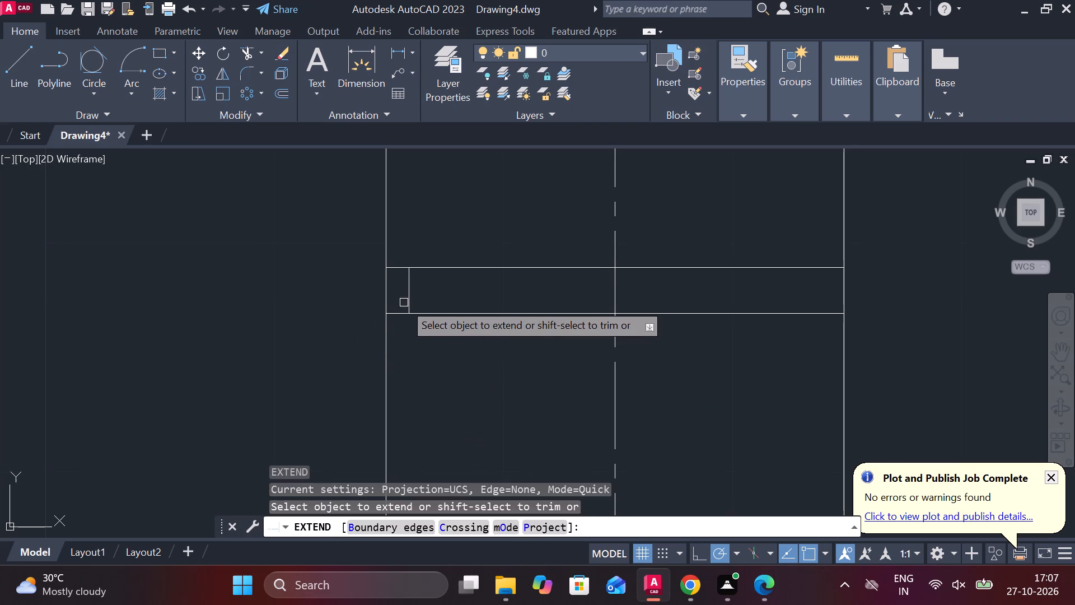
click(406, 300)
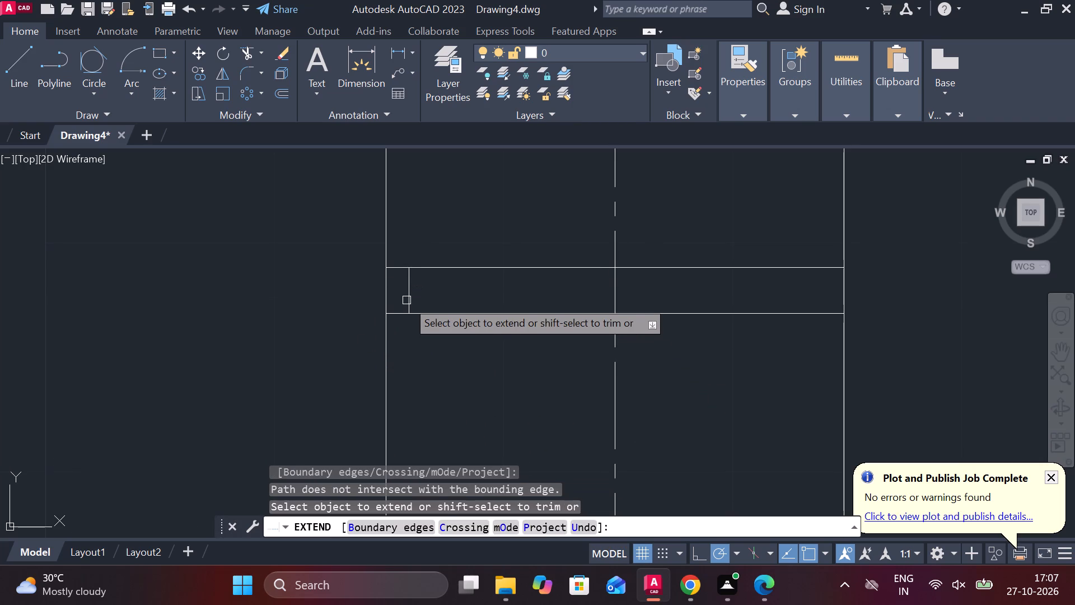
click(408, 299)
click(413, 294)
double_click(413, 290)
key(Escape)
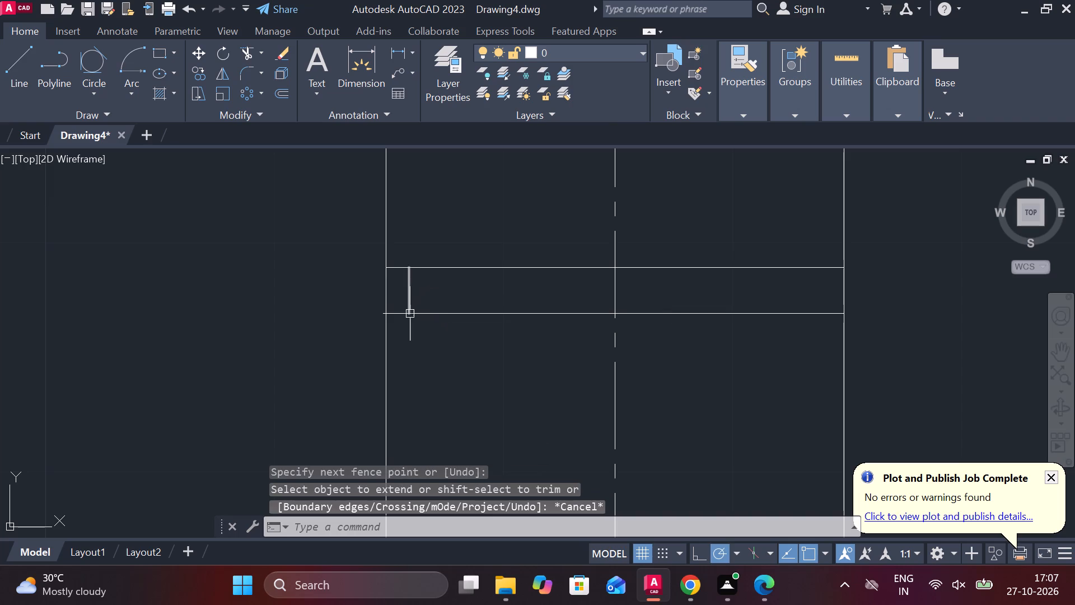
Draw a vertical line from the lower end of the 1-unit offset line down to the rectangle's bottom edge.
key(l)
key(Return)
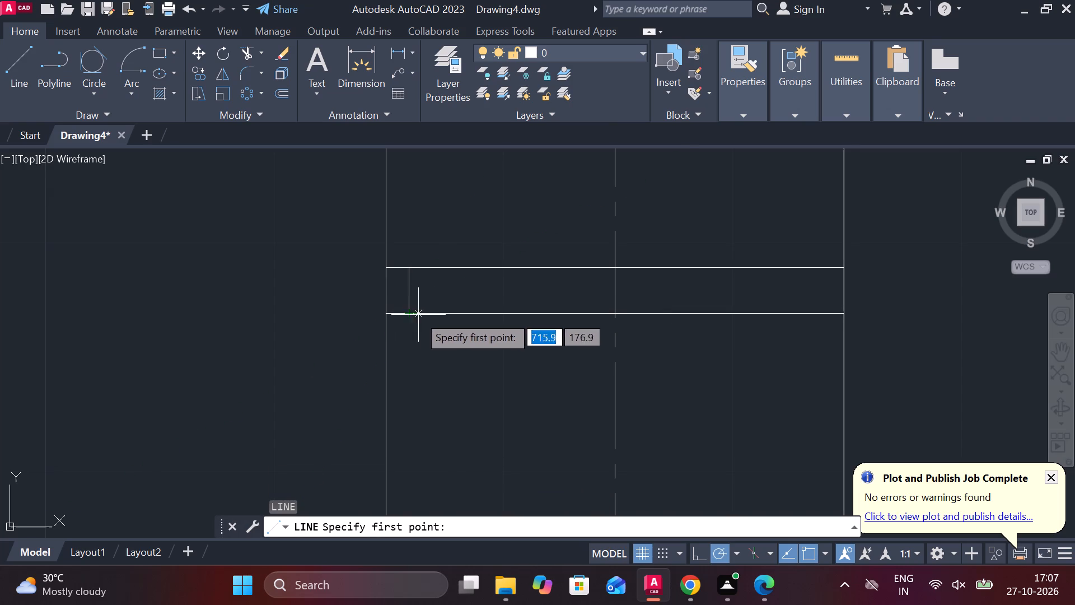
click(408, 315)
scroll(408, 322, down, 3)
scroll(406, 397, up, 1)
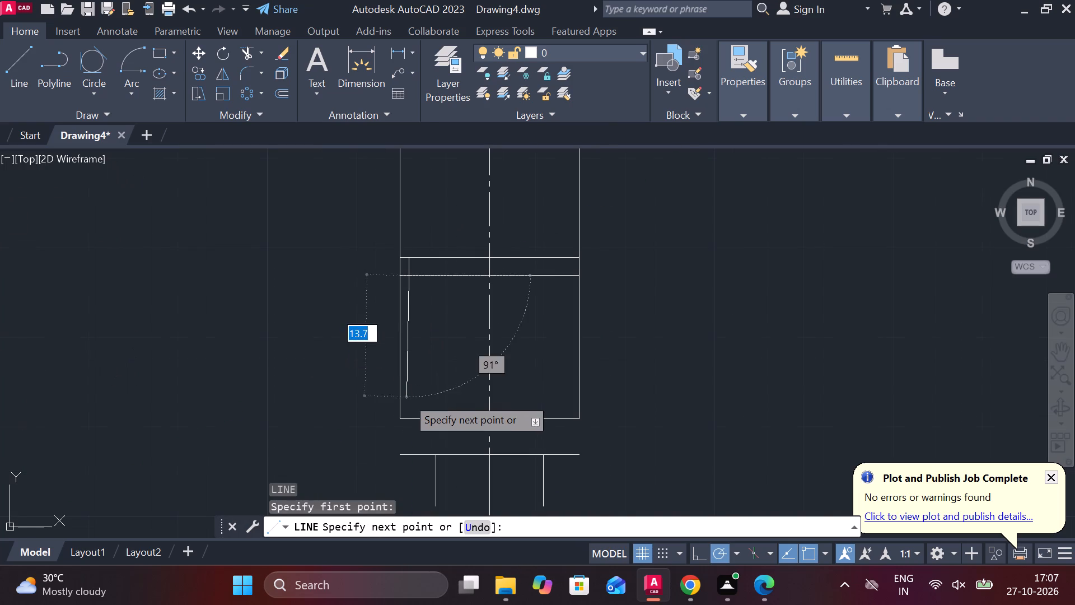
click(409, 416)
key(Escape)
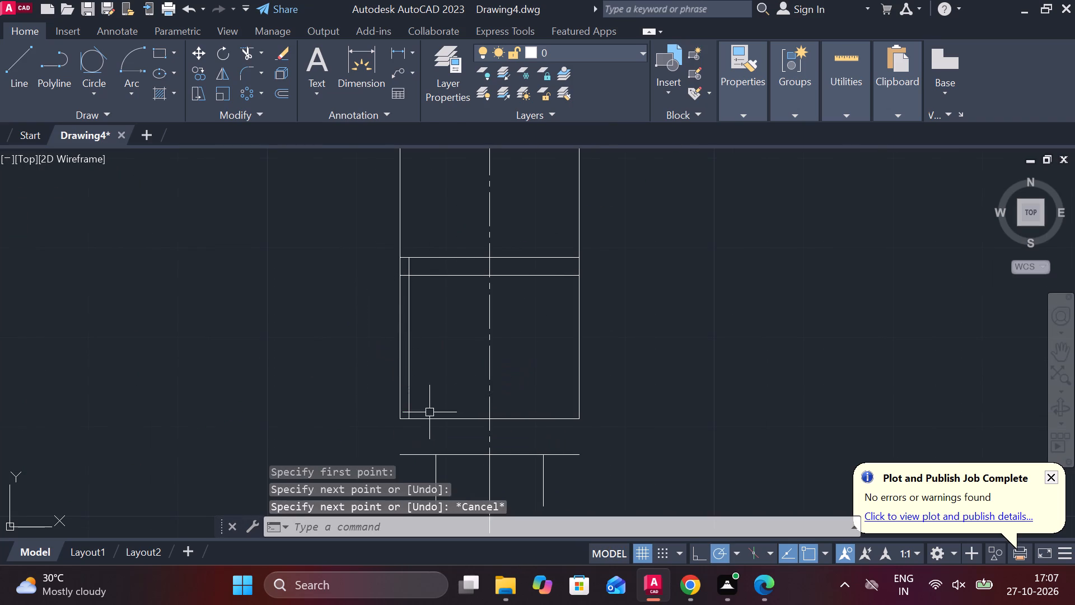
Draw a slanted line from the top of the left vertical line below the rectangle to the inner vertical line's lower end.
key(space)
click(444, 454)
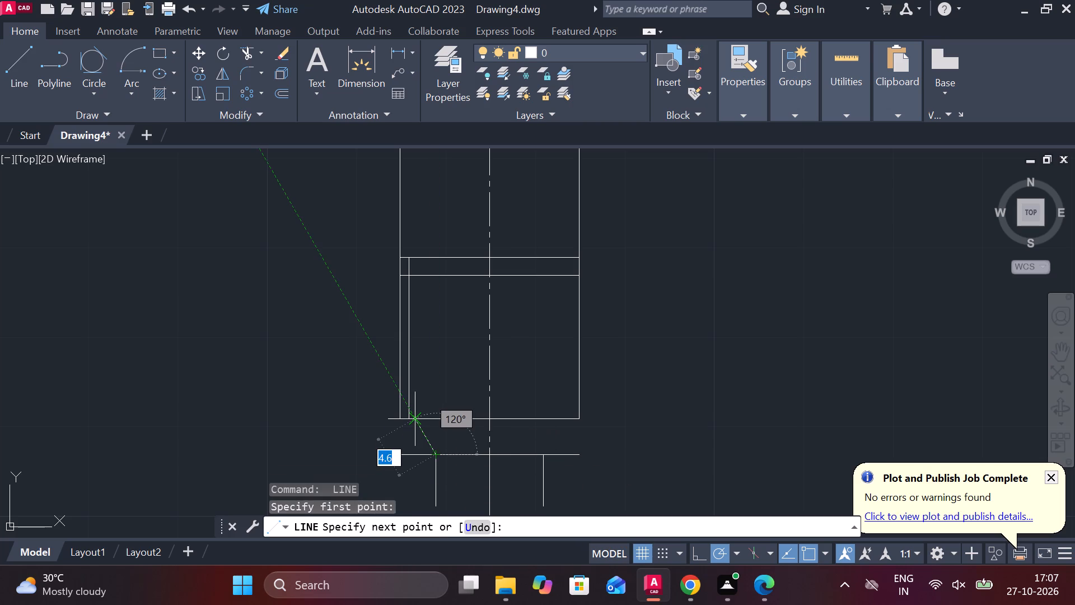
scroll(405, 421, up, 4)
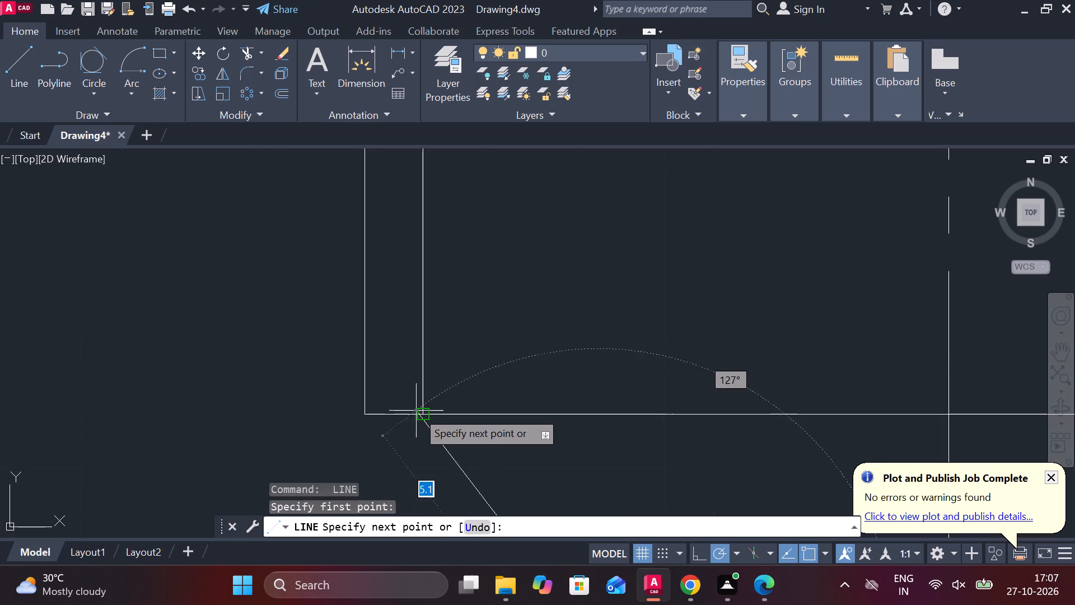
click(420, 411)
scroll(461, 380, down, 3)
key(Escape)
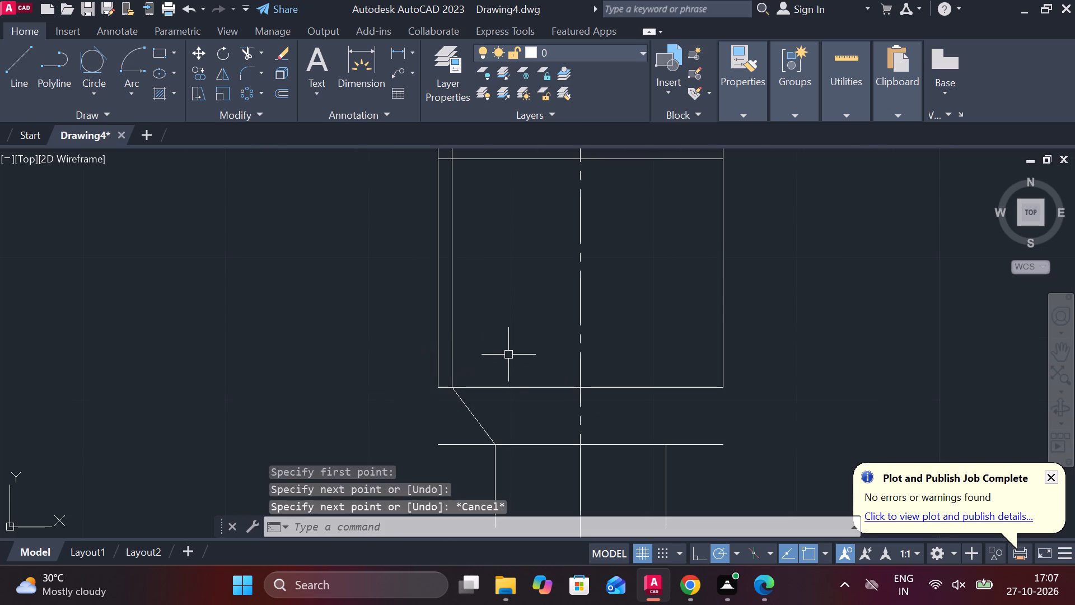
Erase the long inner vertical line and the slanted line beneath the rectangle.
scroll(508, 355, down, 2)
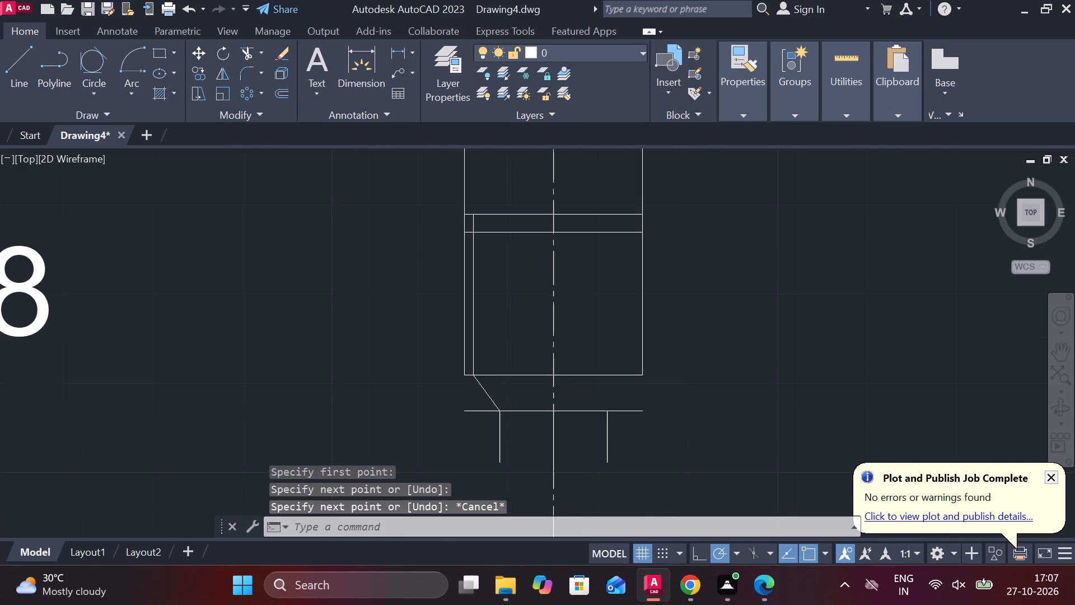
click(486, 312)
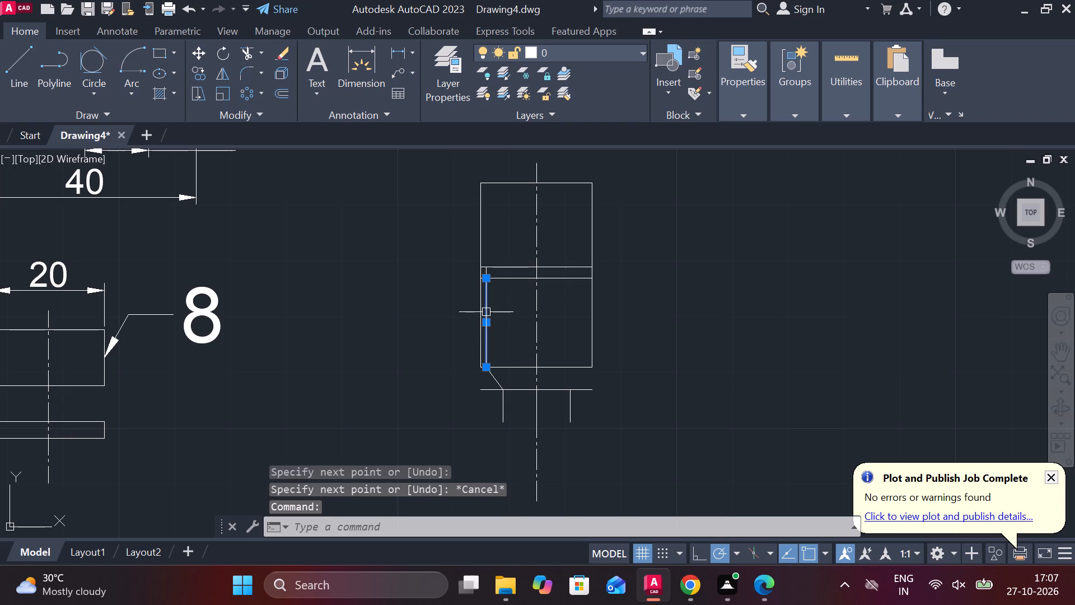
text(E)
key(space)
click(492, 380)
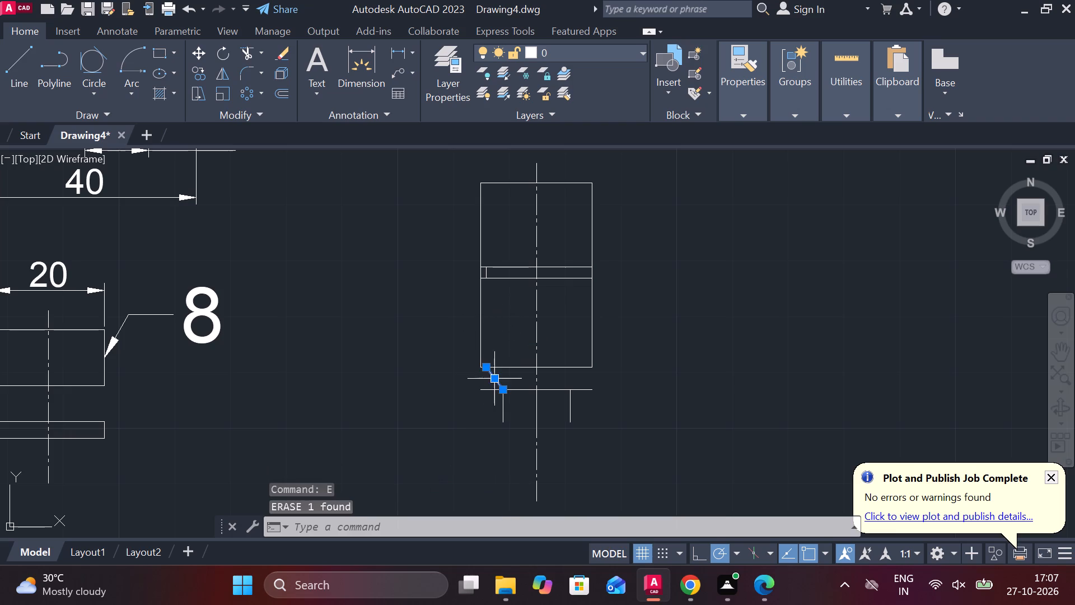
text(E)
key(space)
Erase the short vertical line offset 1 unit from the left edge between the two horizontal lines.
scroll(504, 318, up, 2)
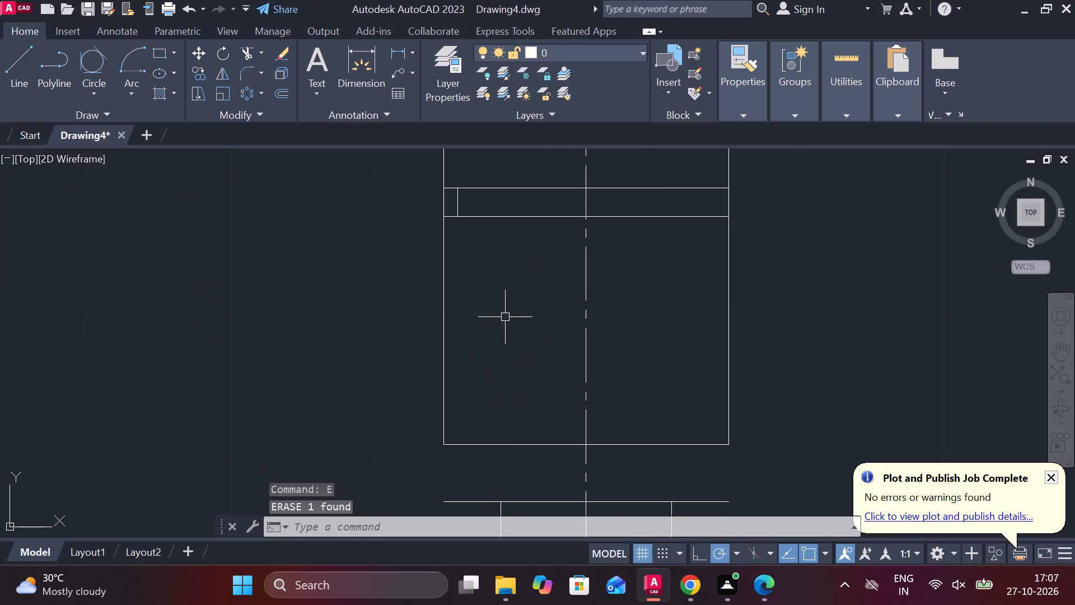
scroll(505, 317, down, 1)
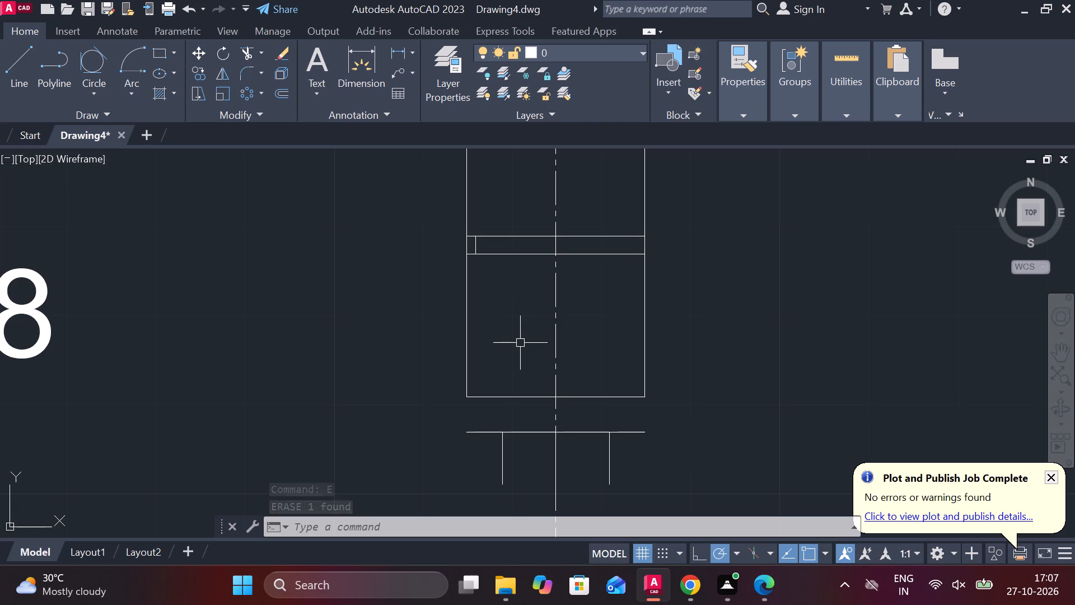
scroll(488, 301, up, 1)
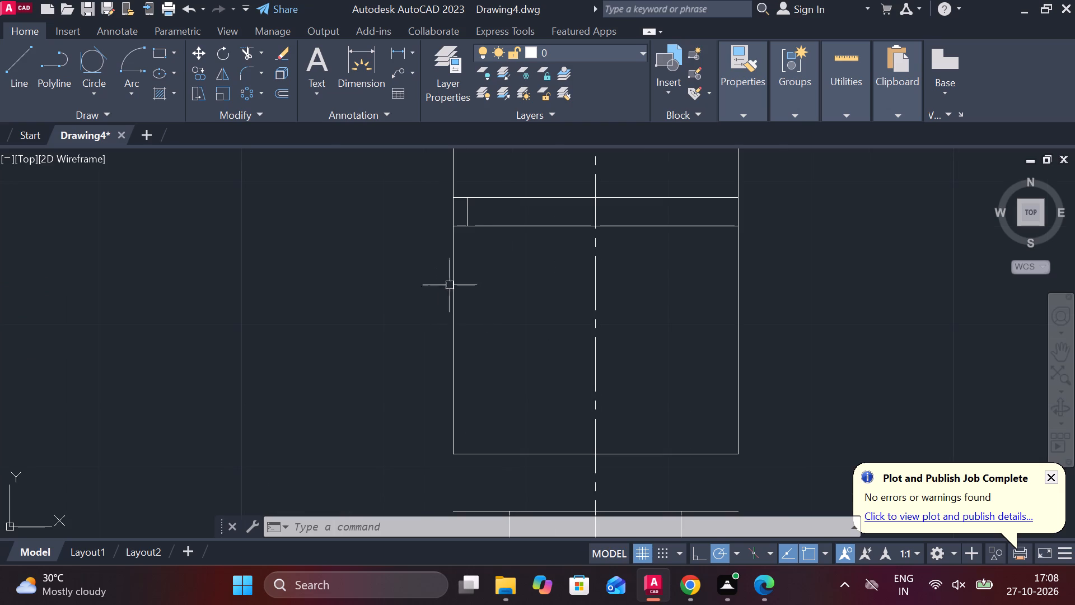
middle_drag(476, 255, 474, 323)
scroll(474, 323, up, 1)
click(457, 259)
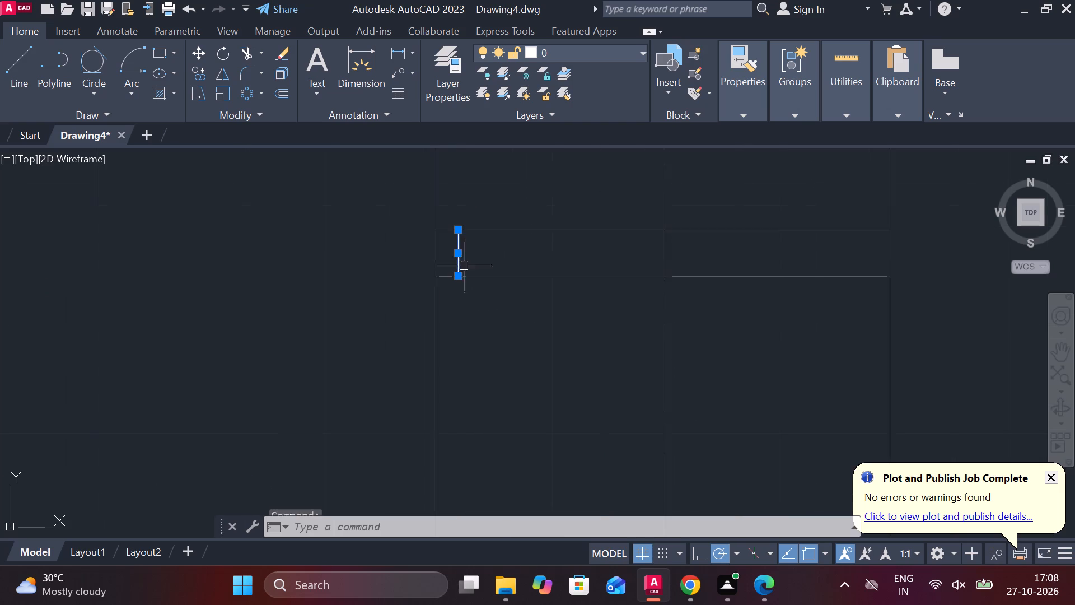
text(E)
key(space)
Offset the short vertical line on the rectangle's left edge 0.5 units inward.
click(432, 253)
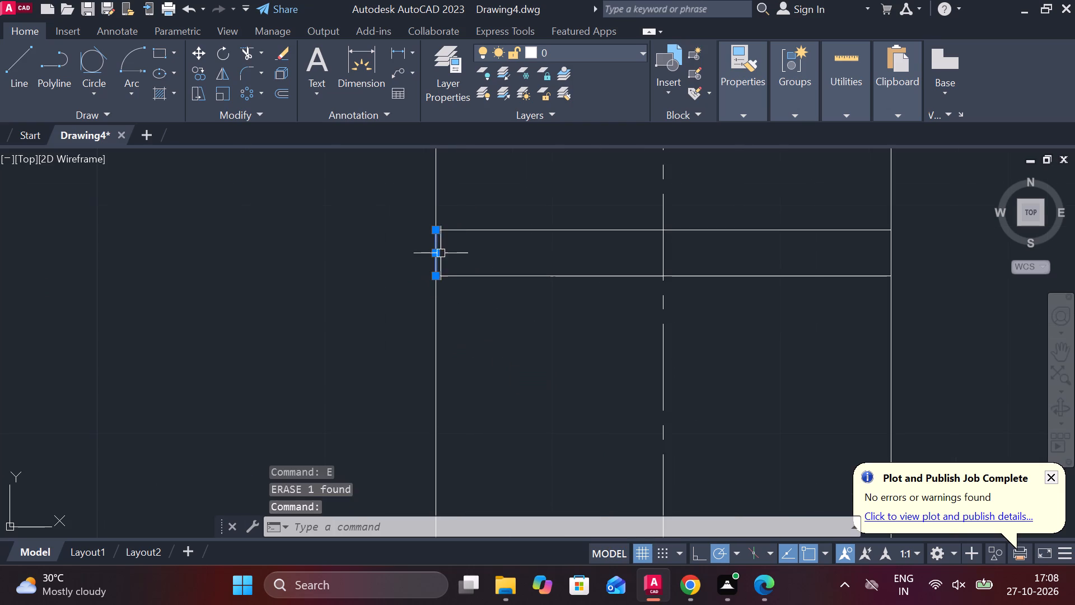
key(o)
key(Return)
key(Return)
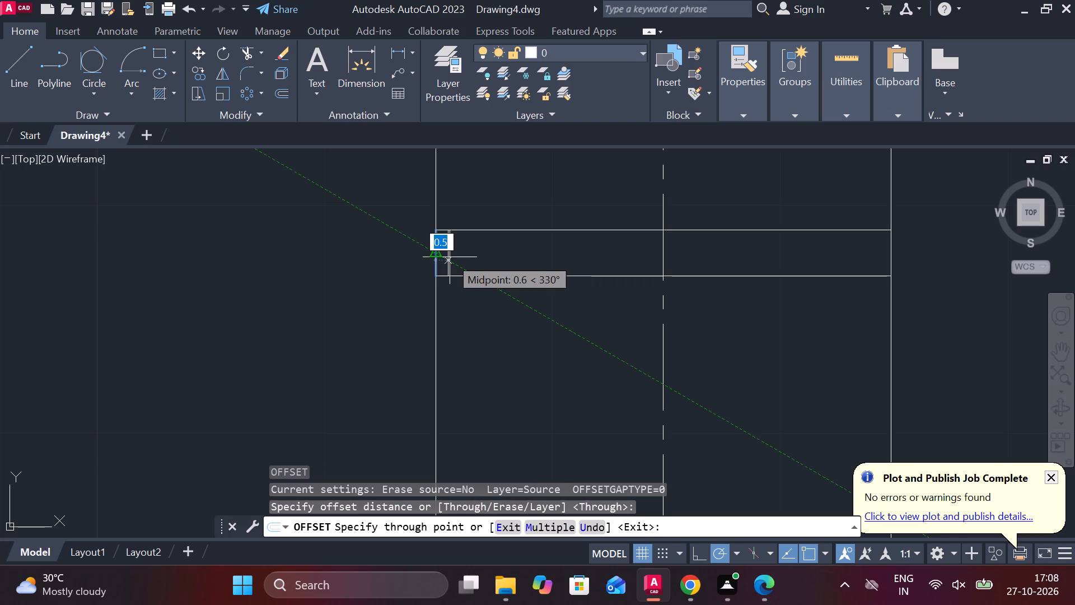
text(.5)
key(Return)
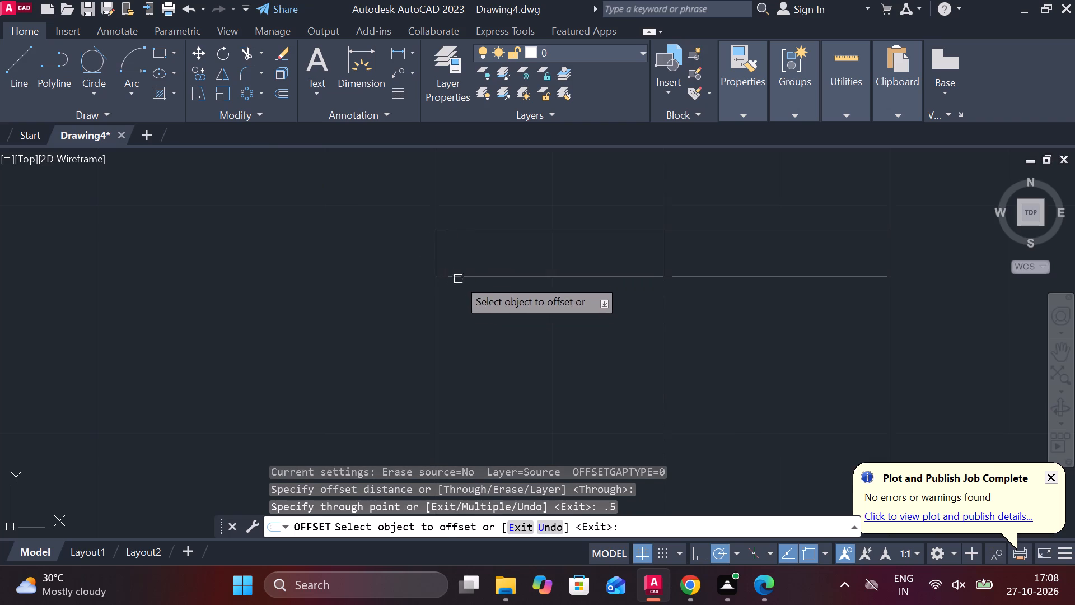
key(Escape)
Draw a vertical line from the lower end of the 0.5-unit offset line down to the rectangle's bottom edge.
key(l)
key(Return)
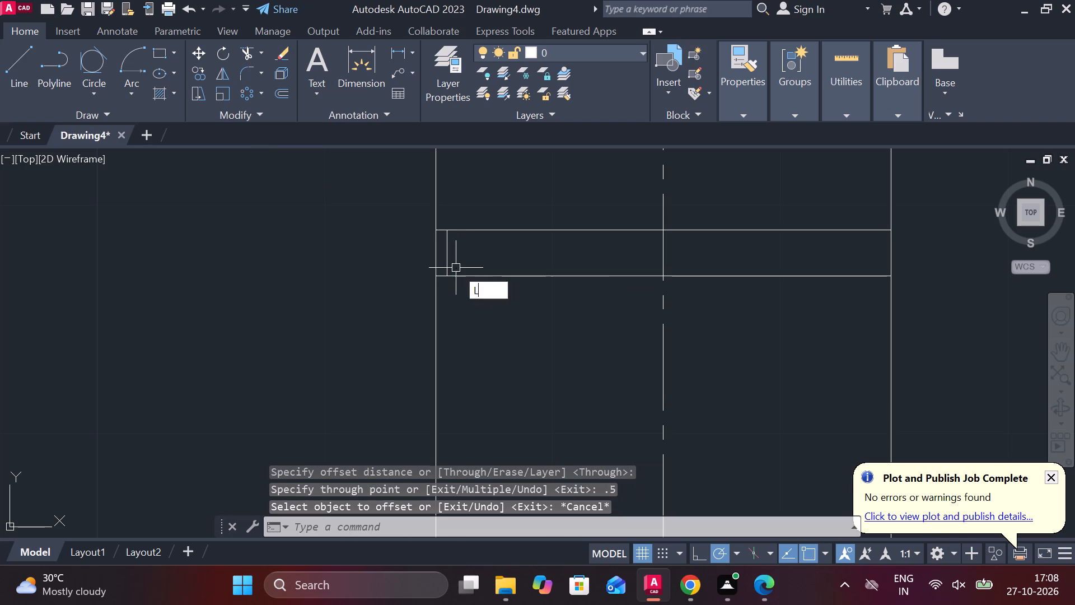
click(449, 274)
scroll(457, 367, down, 2)
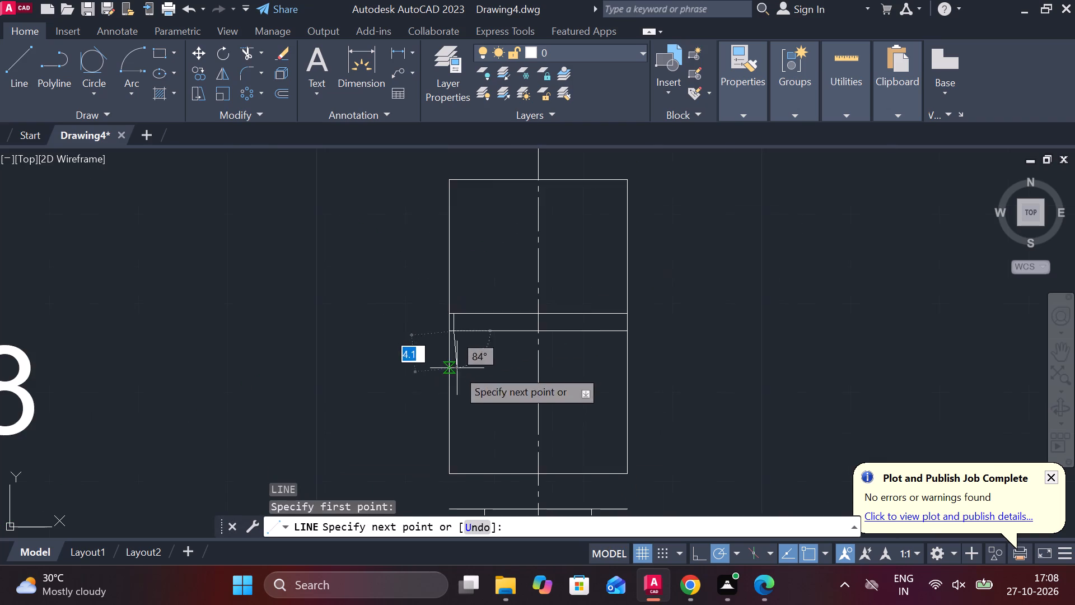
middle_drag(454, 409, 436, 333)
scroll(445, 376, up, 2)
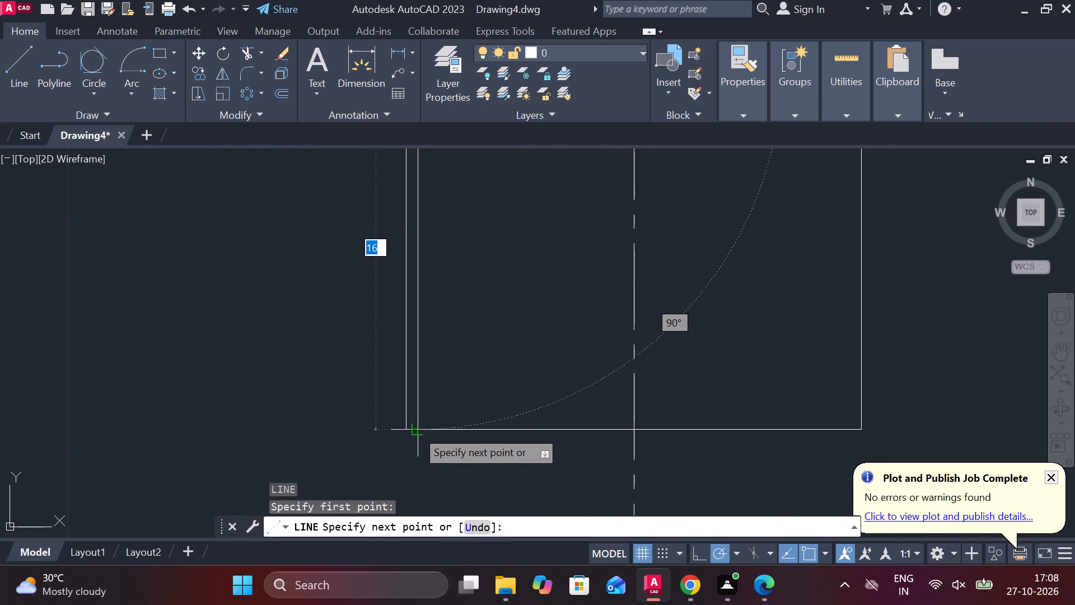
click(416, 430)
key(Escape)
Draw a slanted line from the top of the left vertical line below the rectangle to the inner vertical line's lower end.
scroll(468, 381, down, 1)
key(space)
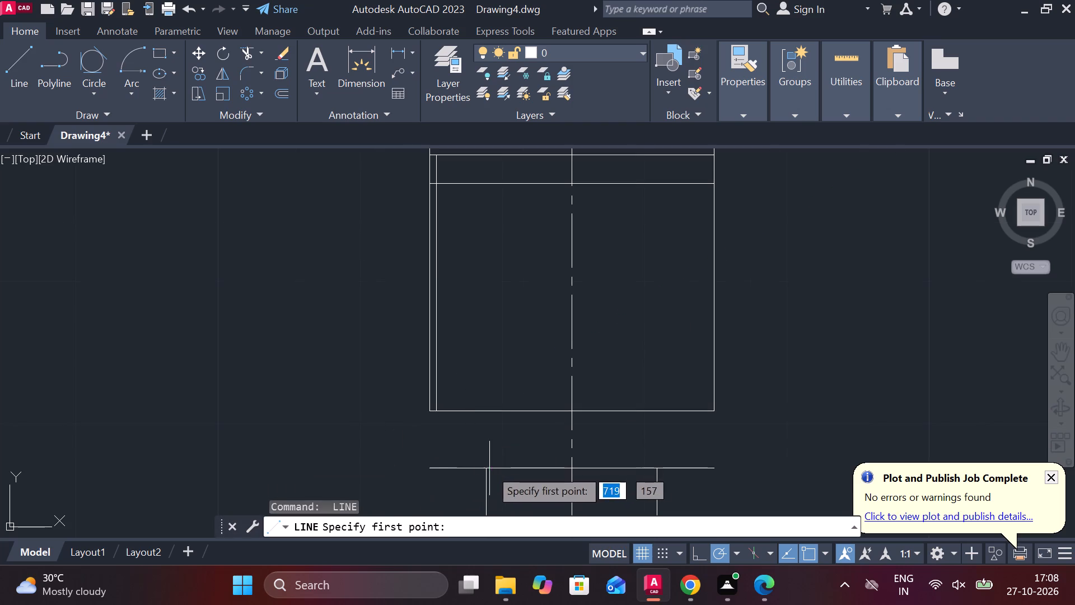
click(489, 468)
click(443, 412)
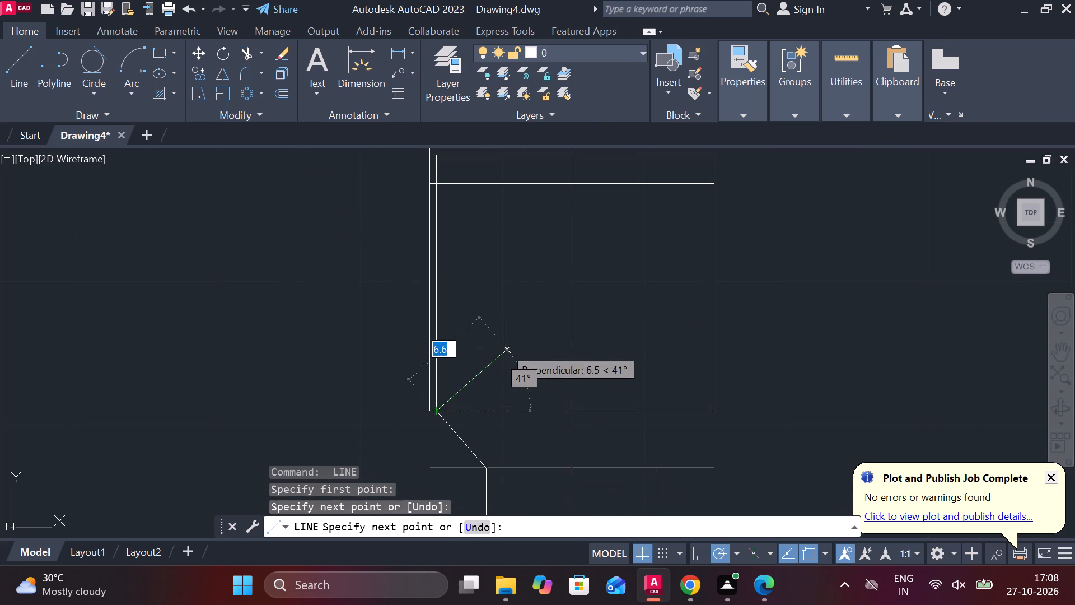
key(Escape)
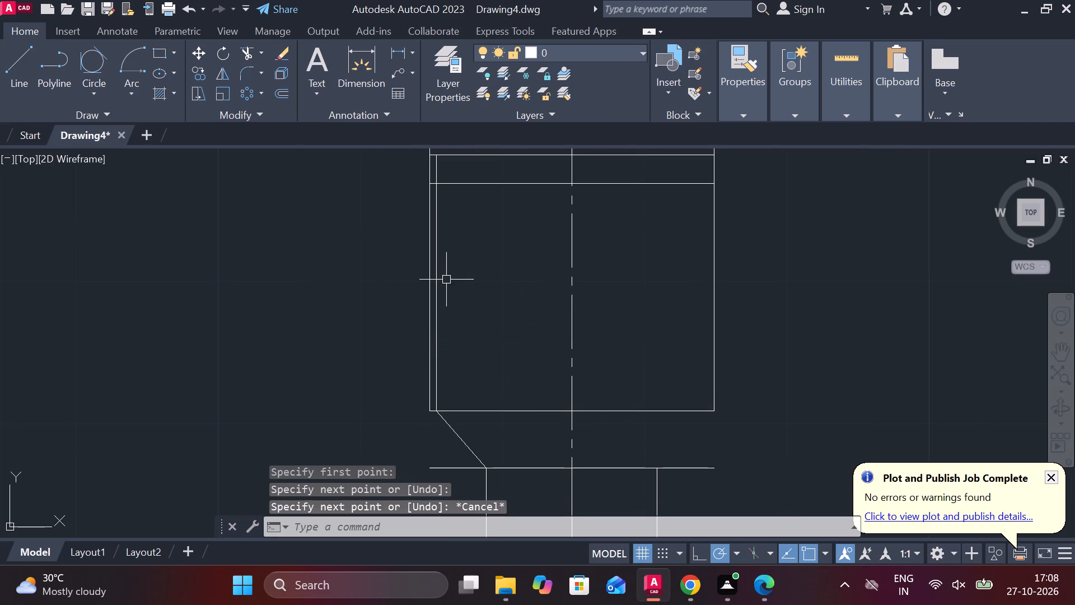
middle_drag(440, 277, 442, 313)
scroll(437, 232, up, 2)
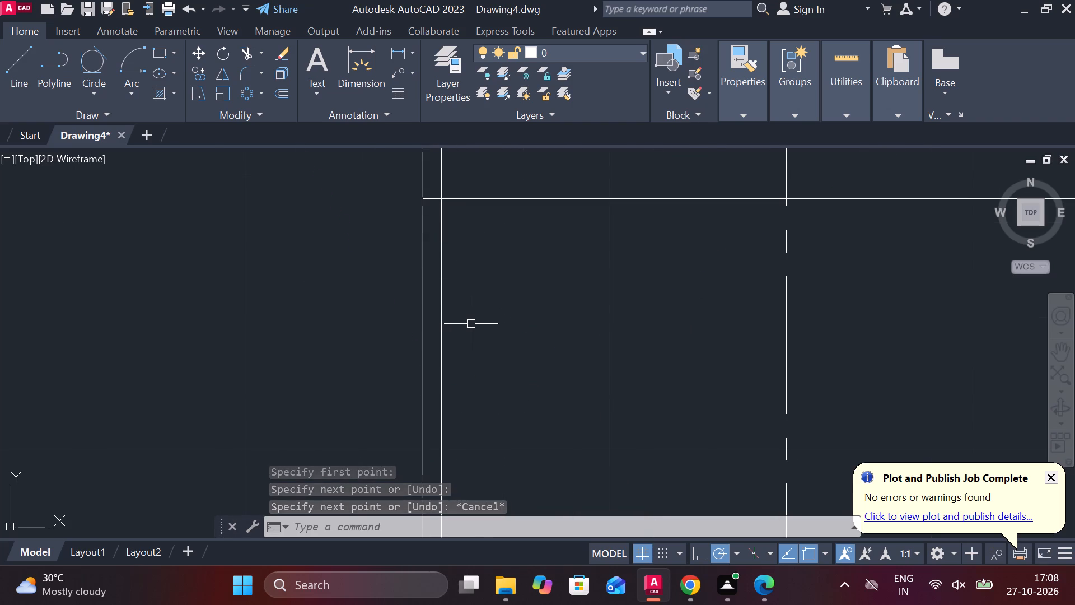
Trim away the left and right outer edge segments between the two closely spaced horizontal lines.
text(TR)
key(space)
double_click(423, 175)
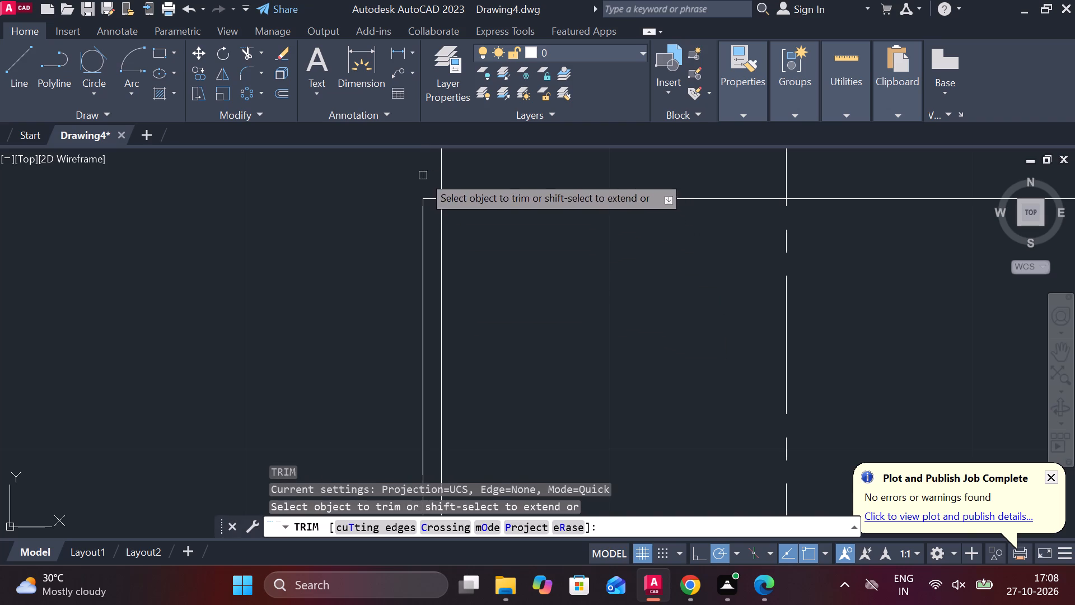
scroll(483, 258, down, 2)
middle_drag(515, 262, 506, 280)
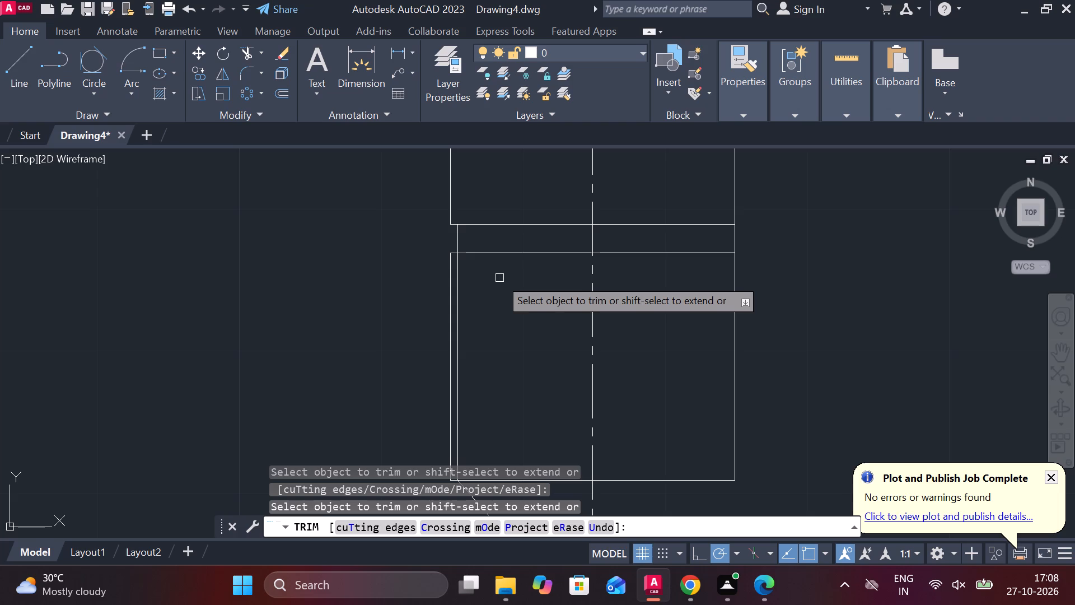
scroll(596, 309, down, 1)
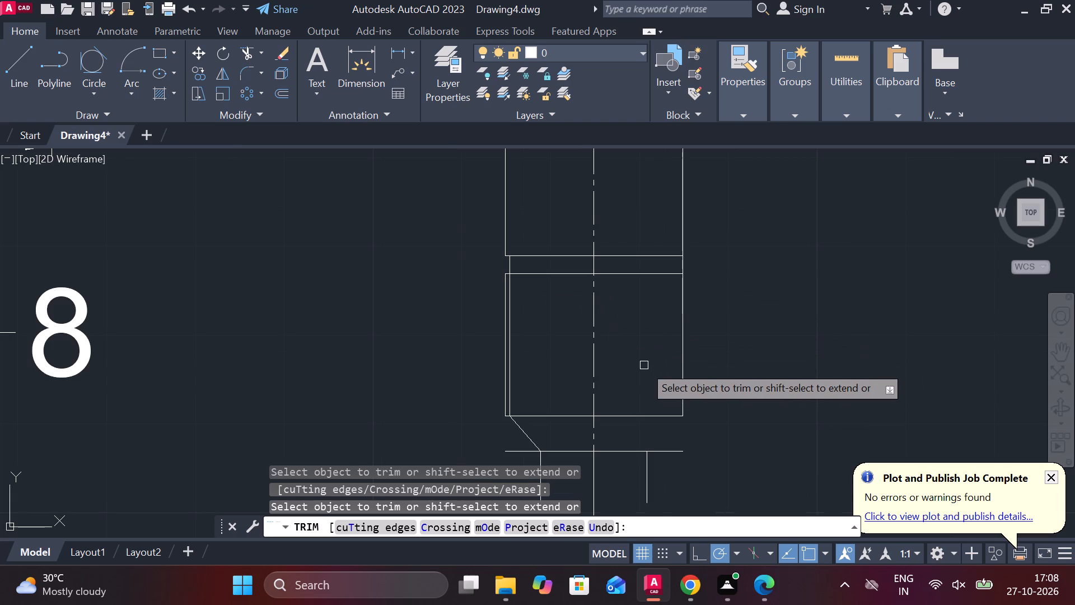
click(684, 265)
key(Escape)
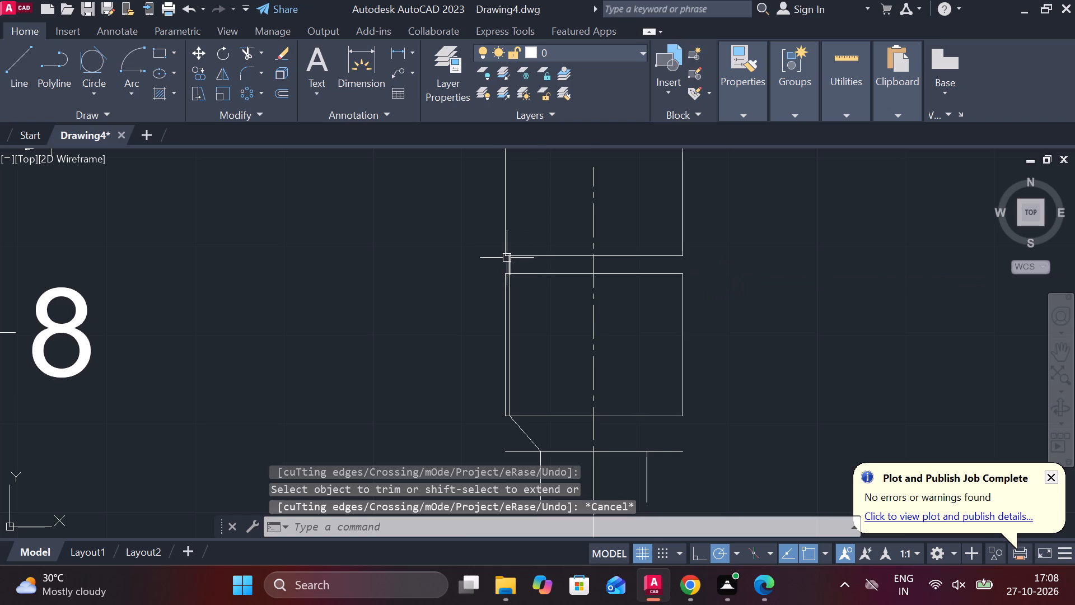
Mirror the short vertical groove line about the vertical centre line, keeping the original.
click(506, 260)
text(MI)
key(Return)
click(590, 277)
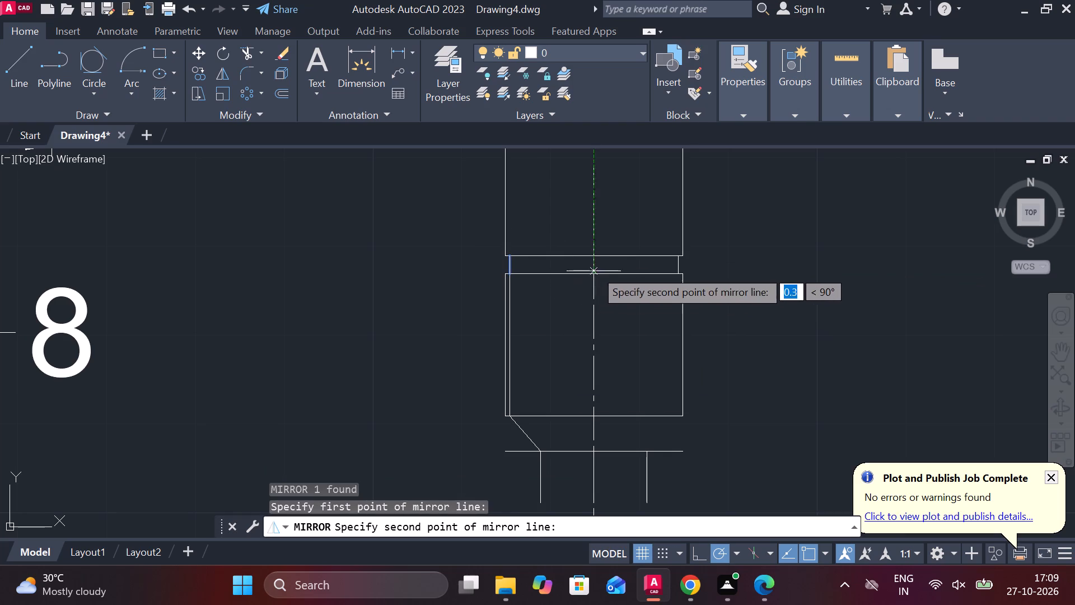
click(598, 260)
drag(646, 322, 598, 260)
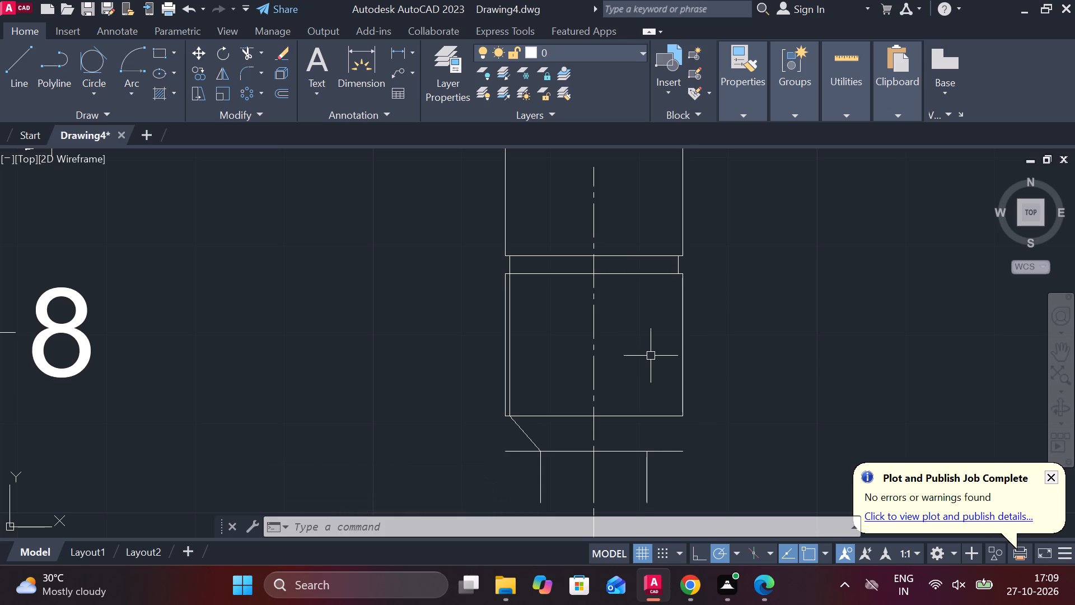
Mirror the long inner vertical line in the lower rectangle about the centre line, keeping the original.
middle_drag(637, 384, 604, 336)
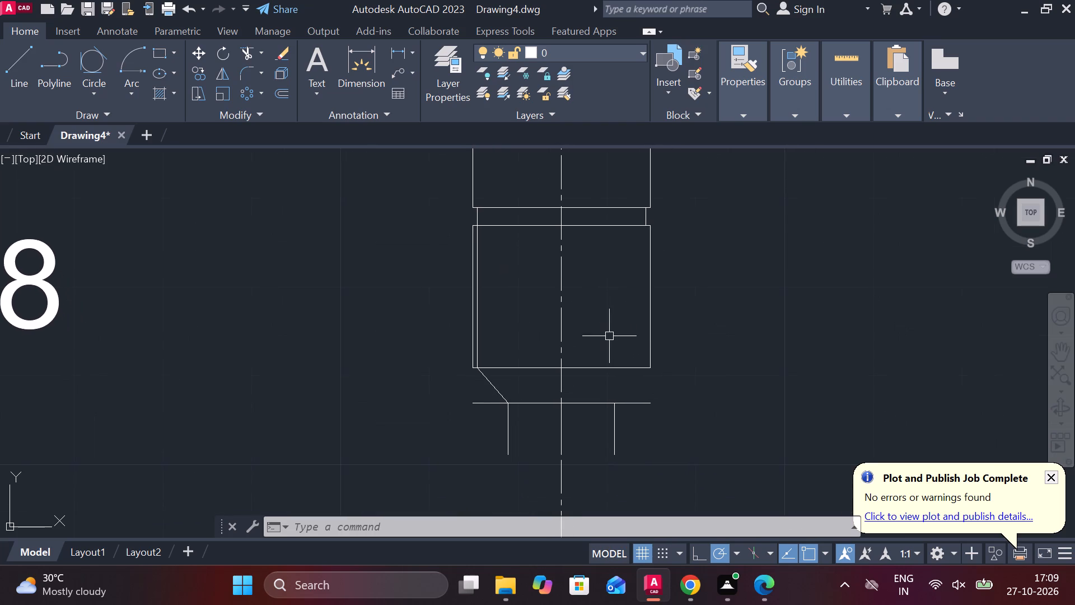
click(474, 300)
text(MI)
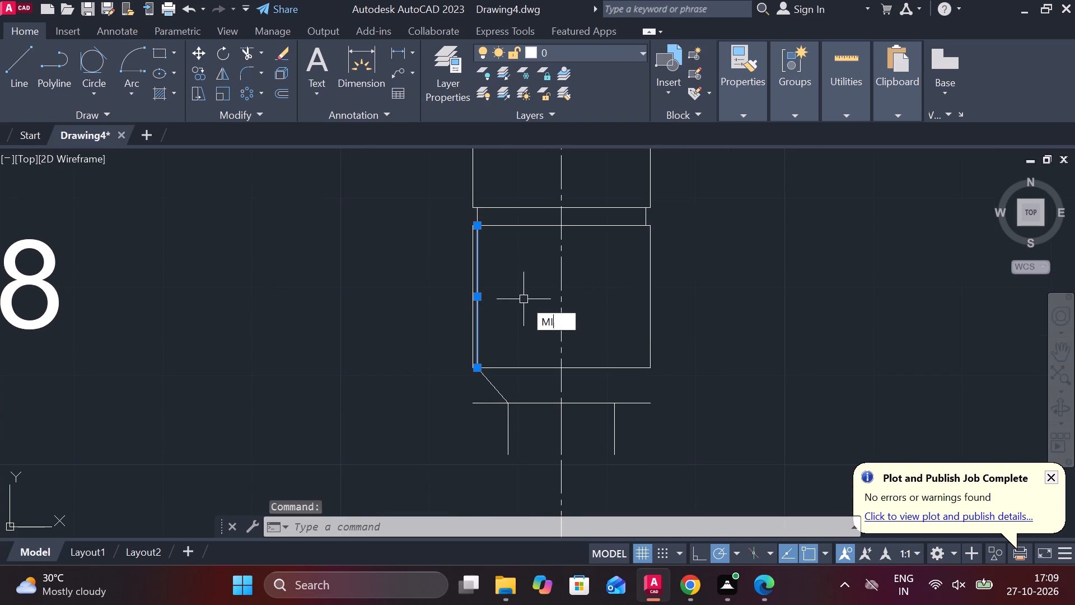
key(space)
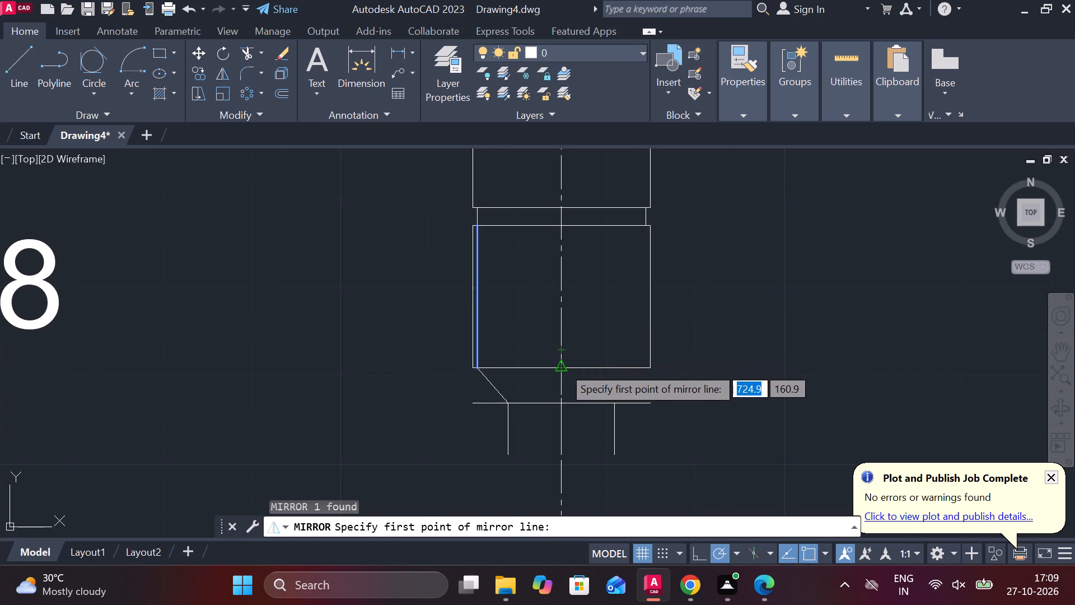
click(563, 366)
click(562, 227)
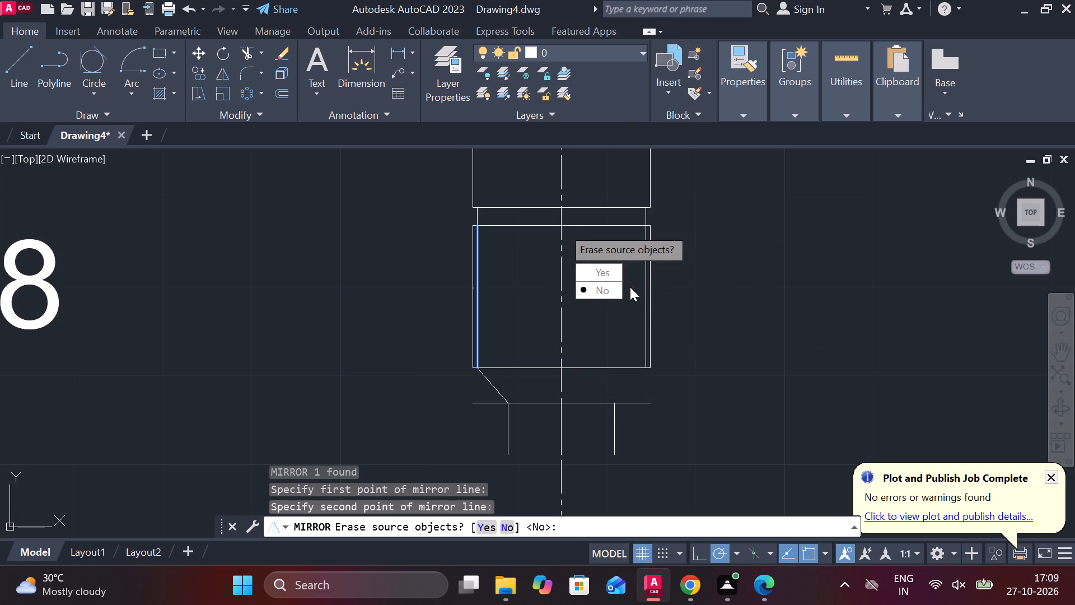
drag(620, 287, 562, 227)
click(562, 227)
key(Escape)
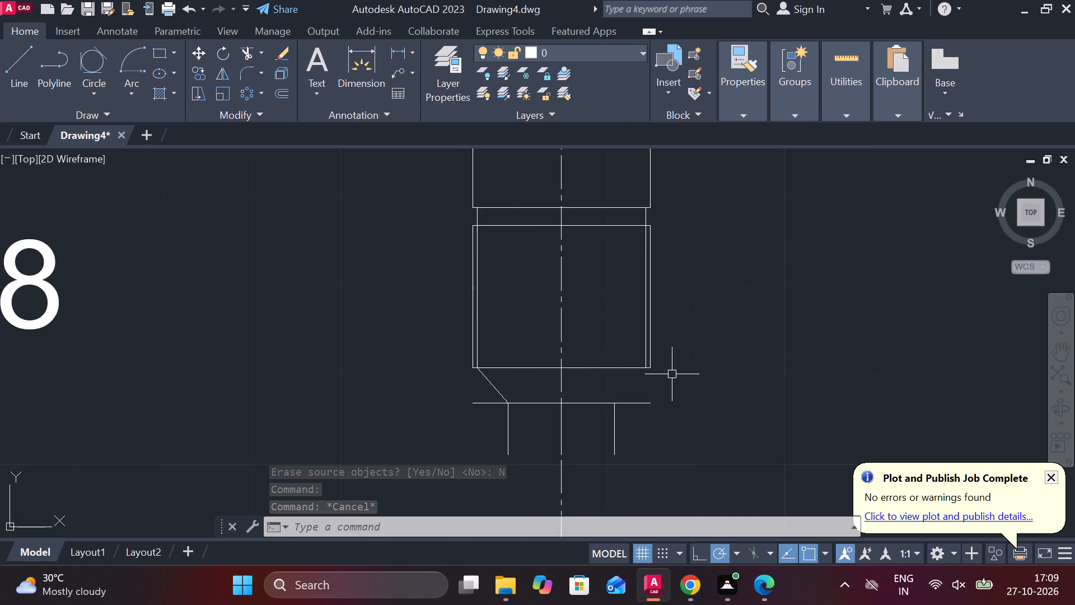
Draw a slanted line from the top of the right vertical line below the rectangle to the mirrored inner line's lower end.
key(l)
key(Return)
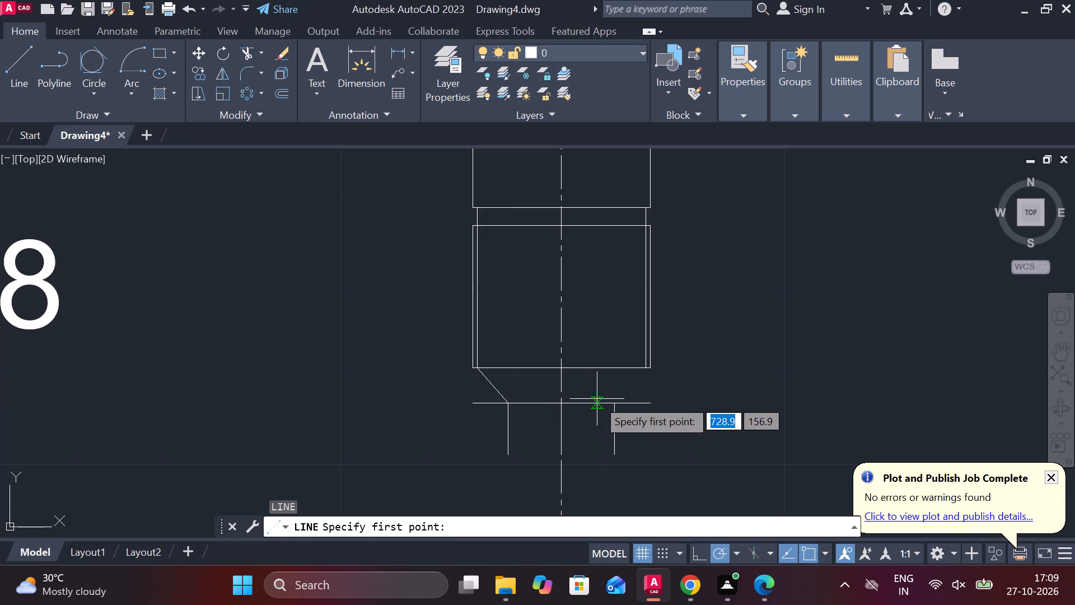
click(609, 399)
scroll(626, 371, up, 2)
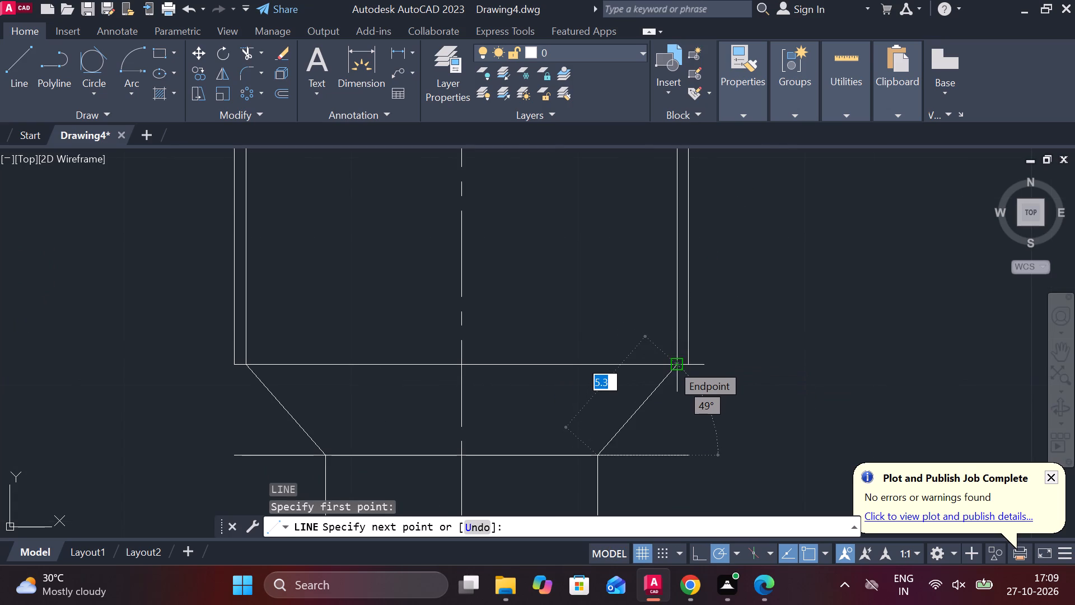
click(671, 364)
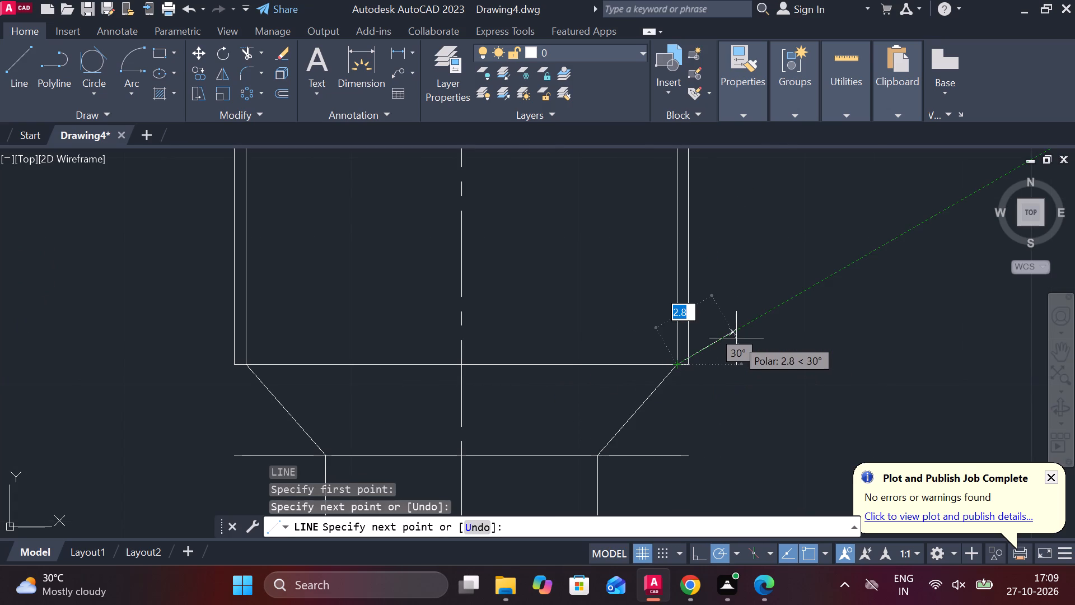
key(Escape)
Trim the right half of the rectangle's bottom edge and both overhanging ends of the horizontal line beneath the tapers.
text(TR)
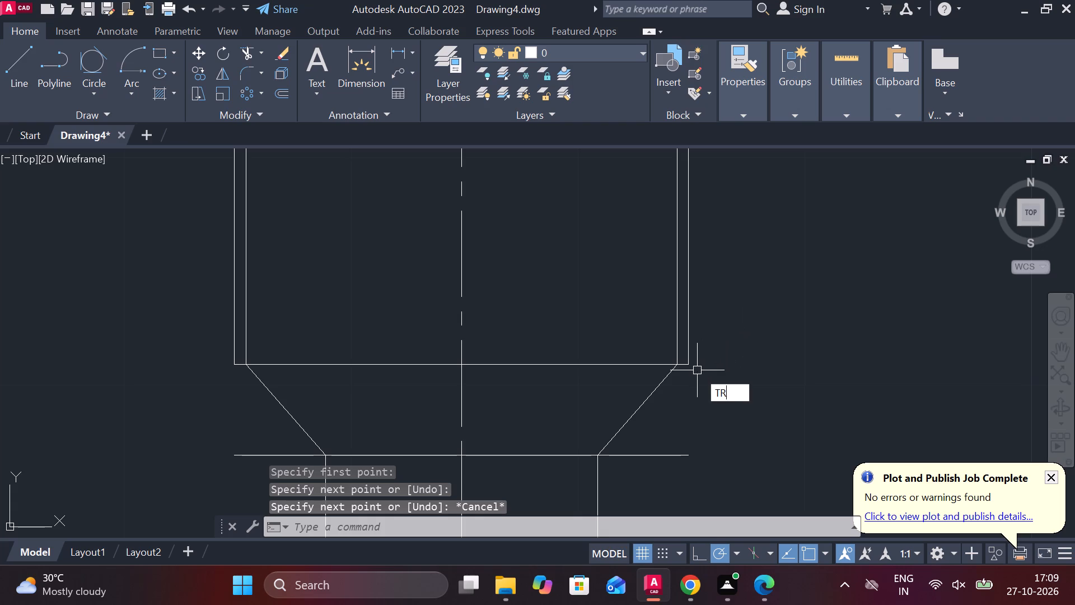
key(space)
click(605, 356)
click(567, 381)
scroll(576, 377, down, 1)
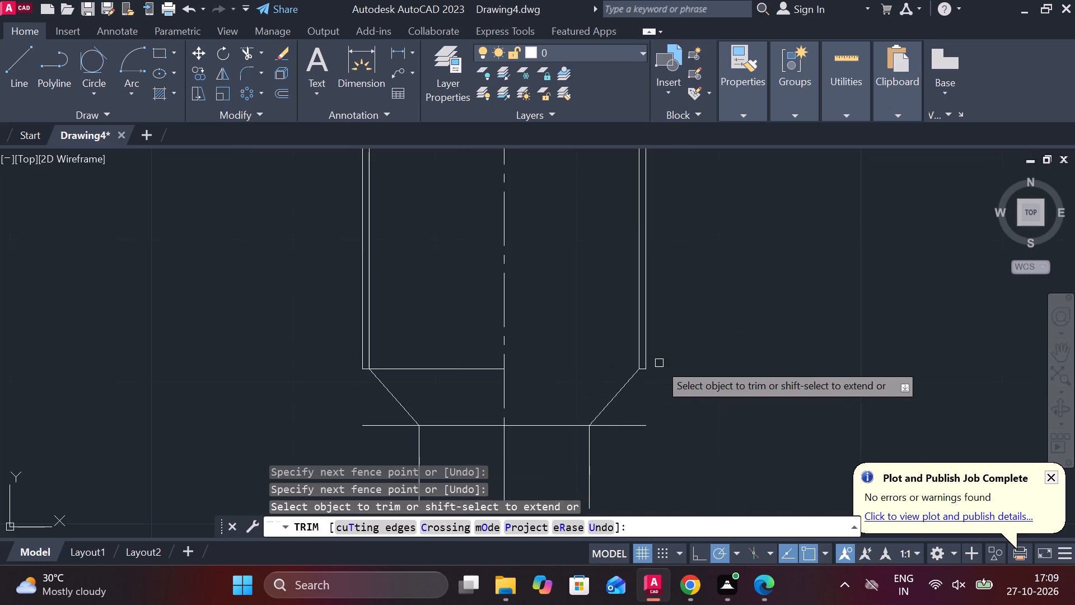
scroll(689, 352, down, 2)
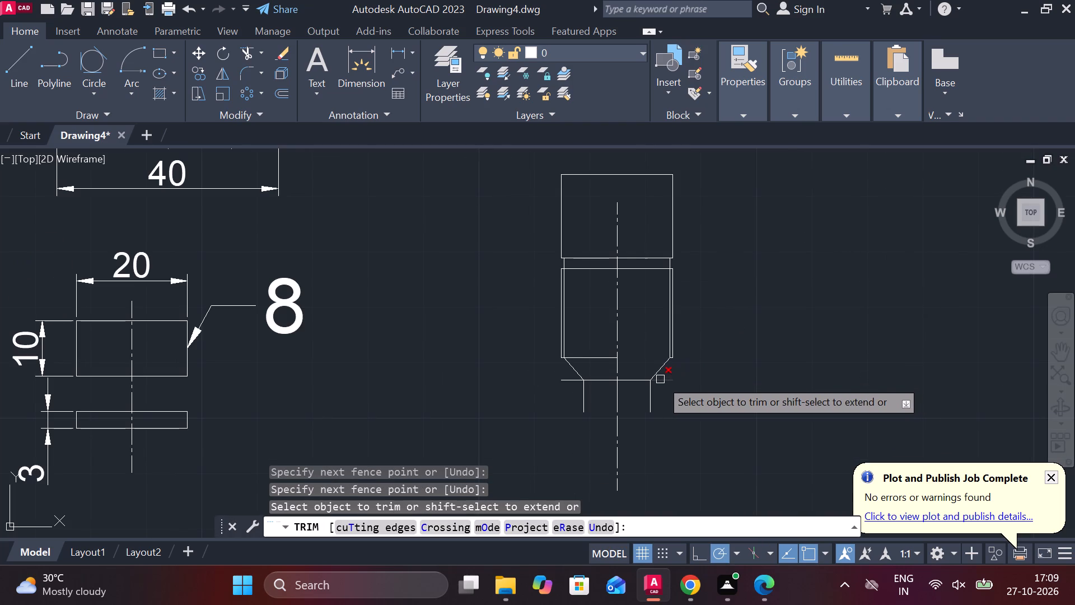
click(660, 381)
click(567, 383)
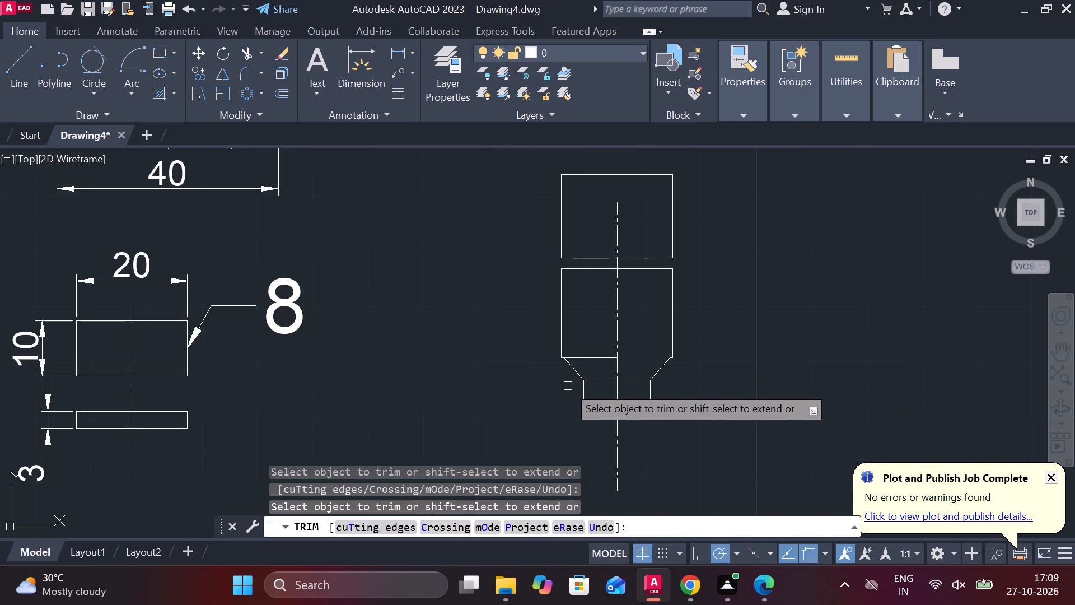
scroll(565, 386, up, 1)
middle_click(565, 386)
key(Escape)
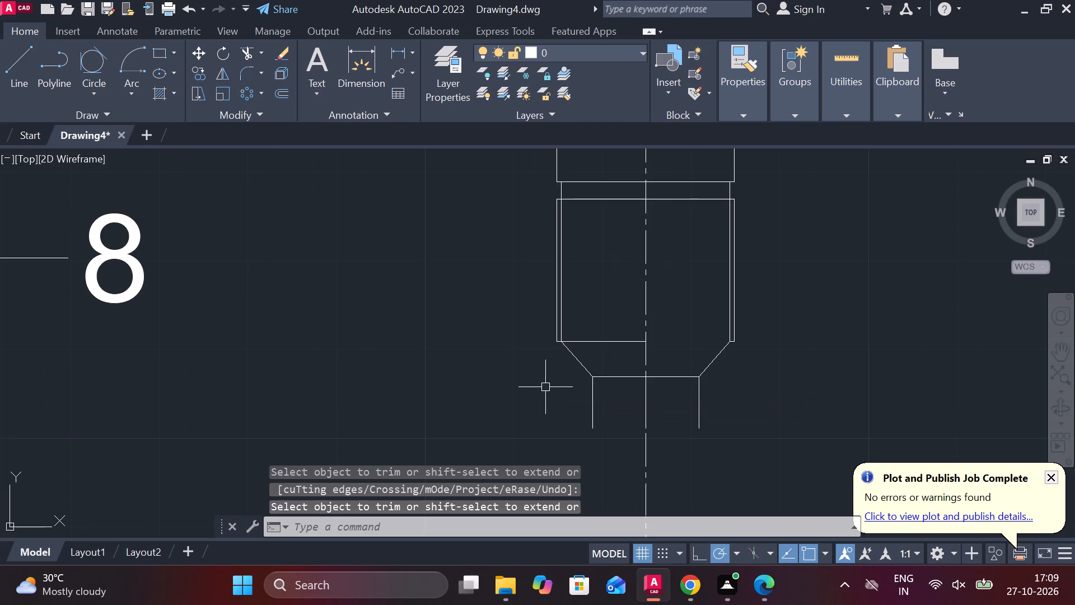
Erase the two short vertical lines hanging below the tapered section.
click(596, 396)
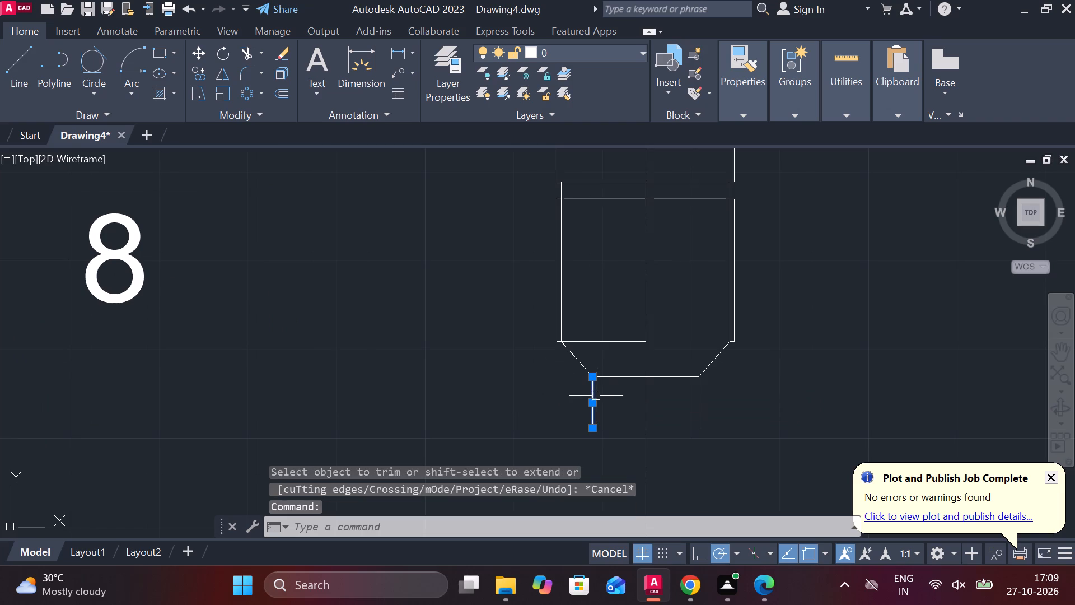
click(695, 398)
text(E)
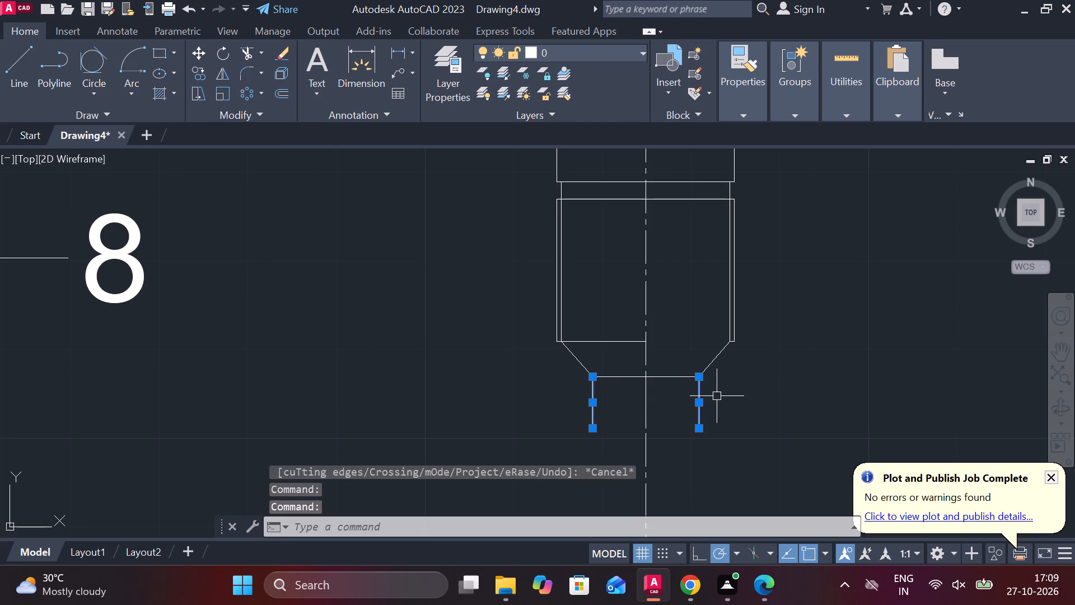
key(space)
Draw a 1-unit-deep strip beneath the tapered section, running from its lower left corner across to its lower right corner.
key(l)
key(Return)
scroll(594, 392, up, 3)
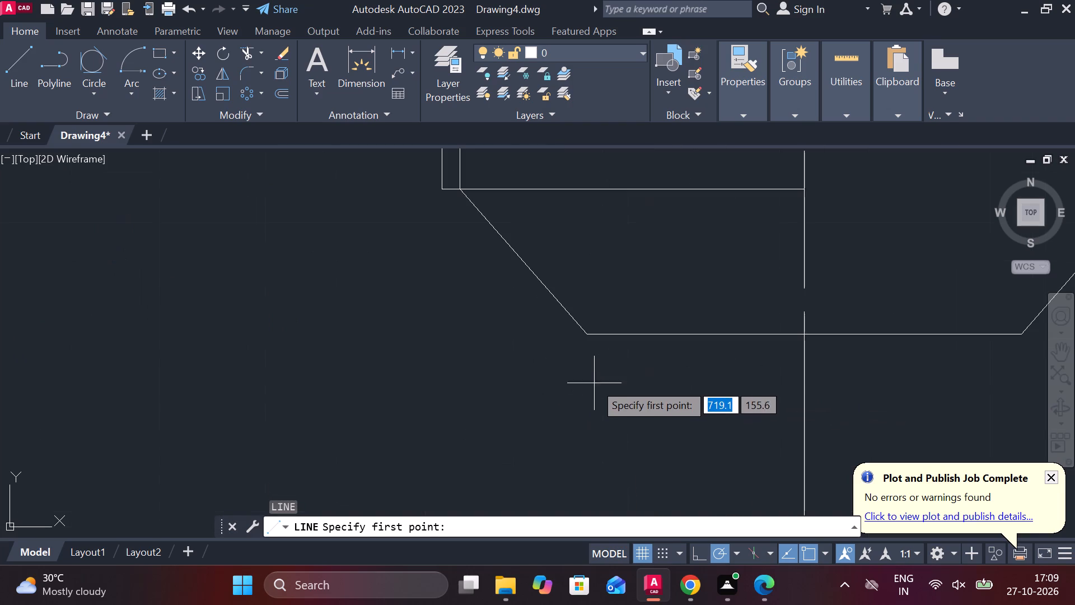
click(589, 339)
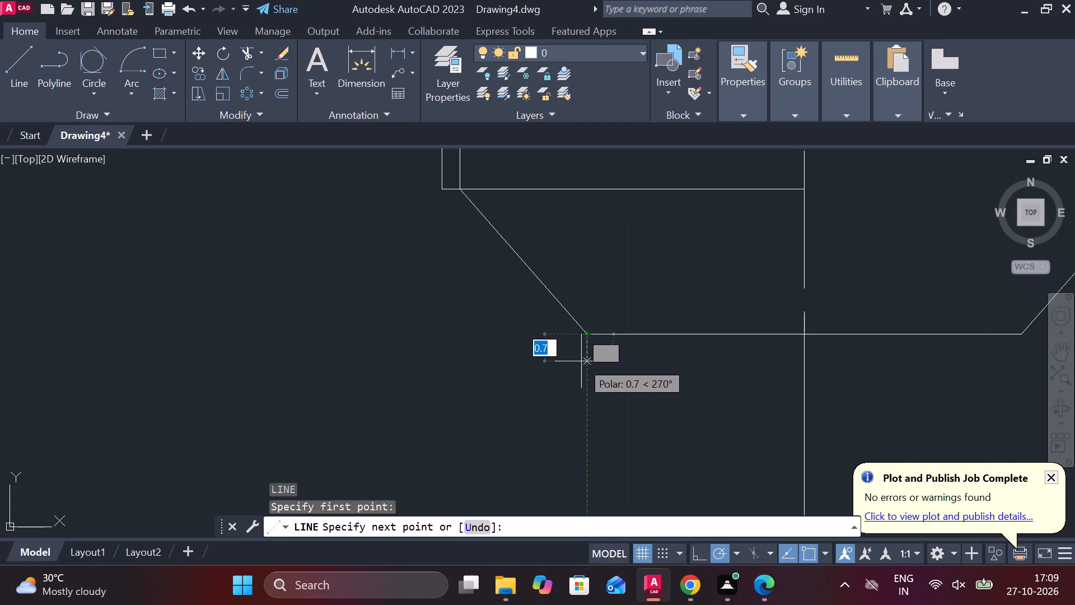
text(2)
key(space)
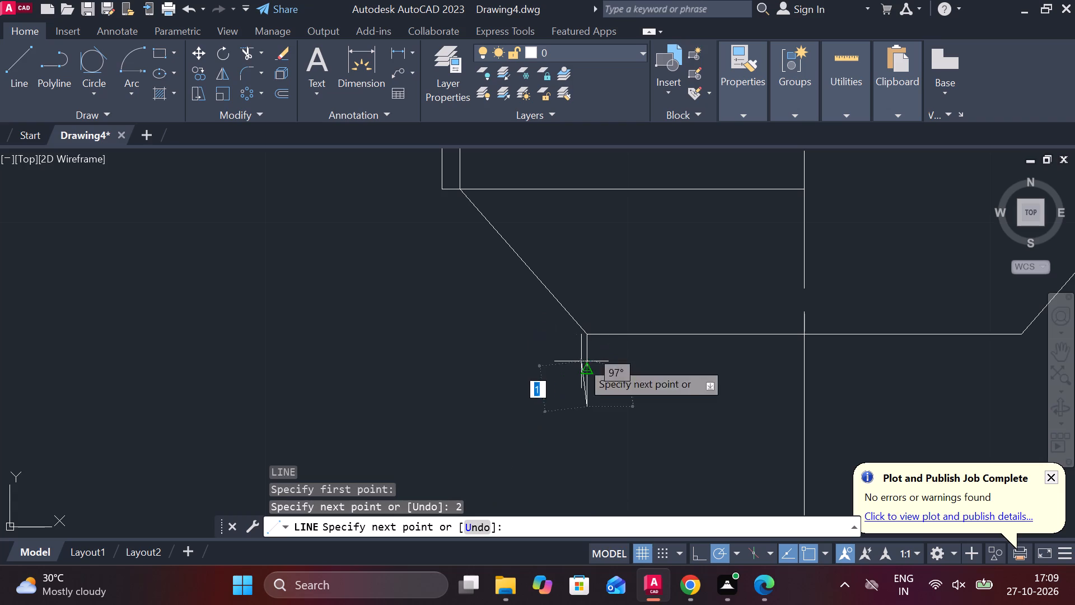
scroll(704, 381, down, 2)
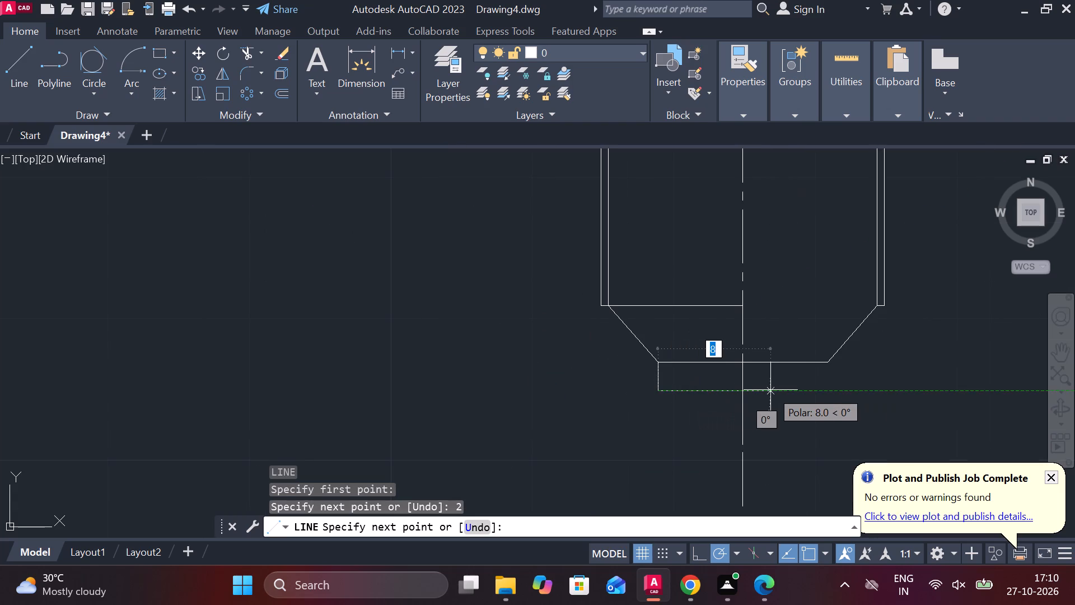
key(ctrl+z)
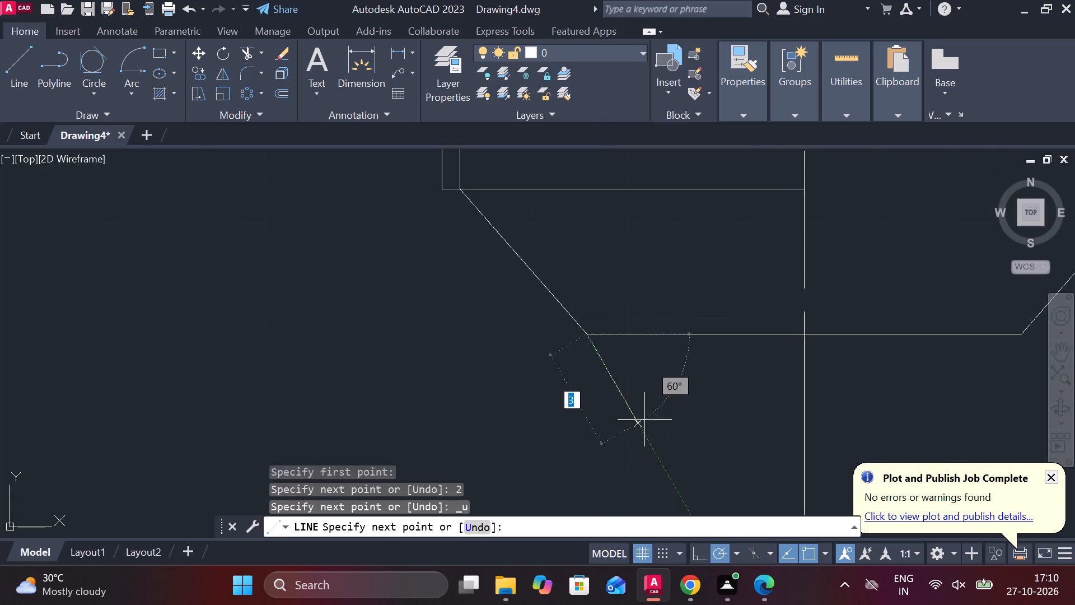
text(1)
key(space)
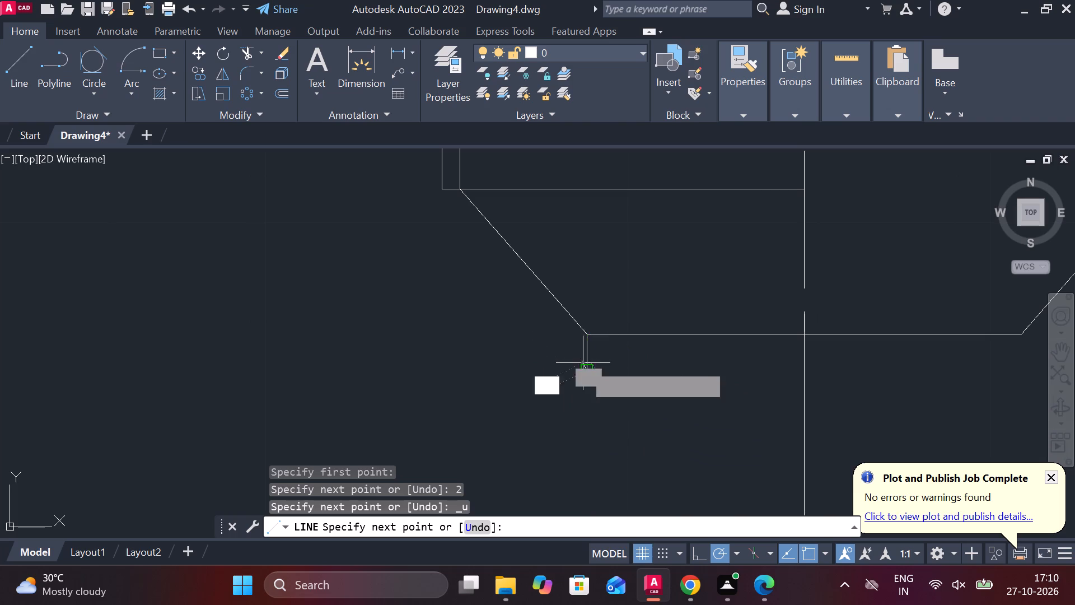
scroll(676, 362, down, 1)
middle_drag(676, 362, 613, 362)
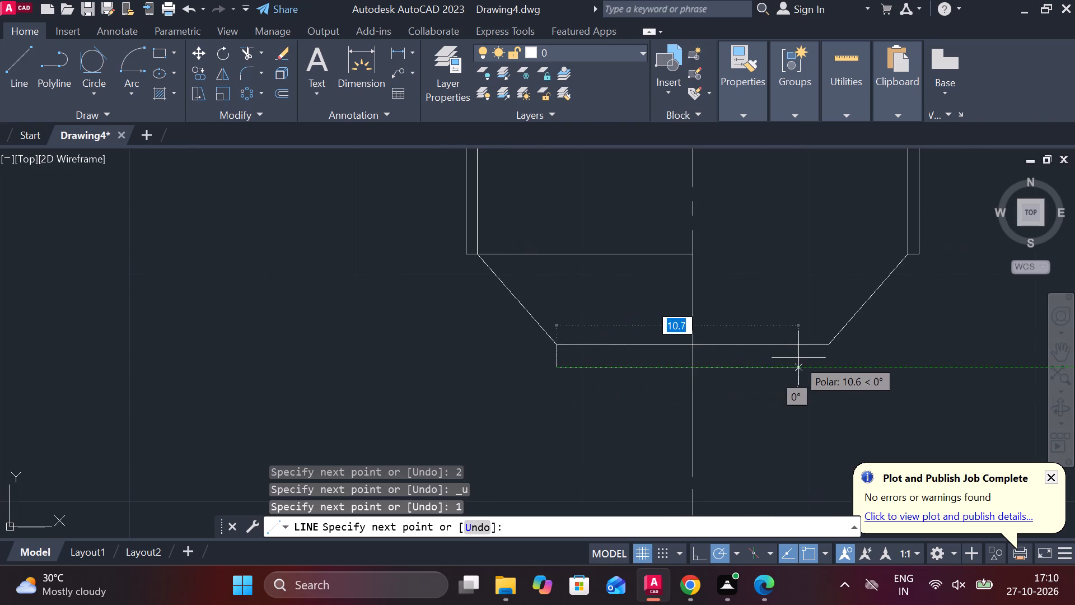
click(829, 367)
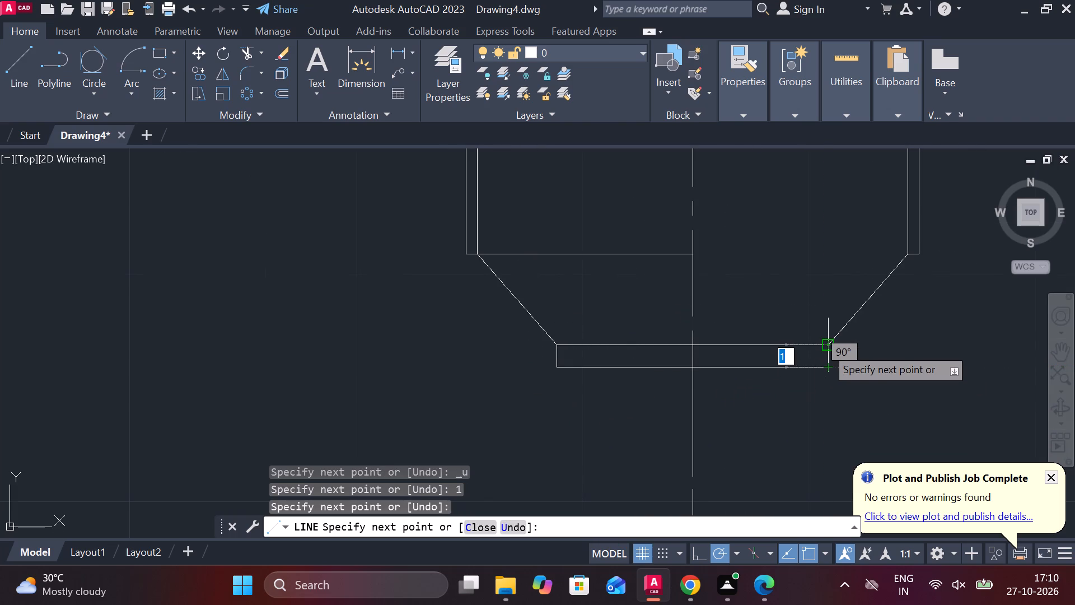
click(825, 347)
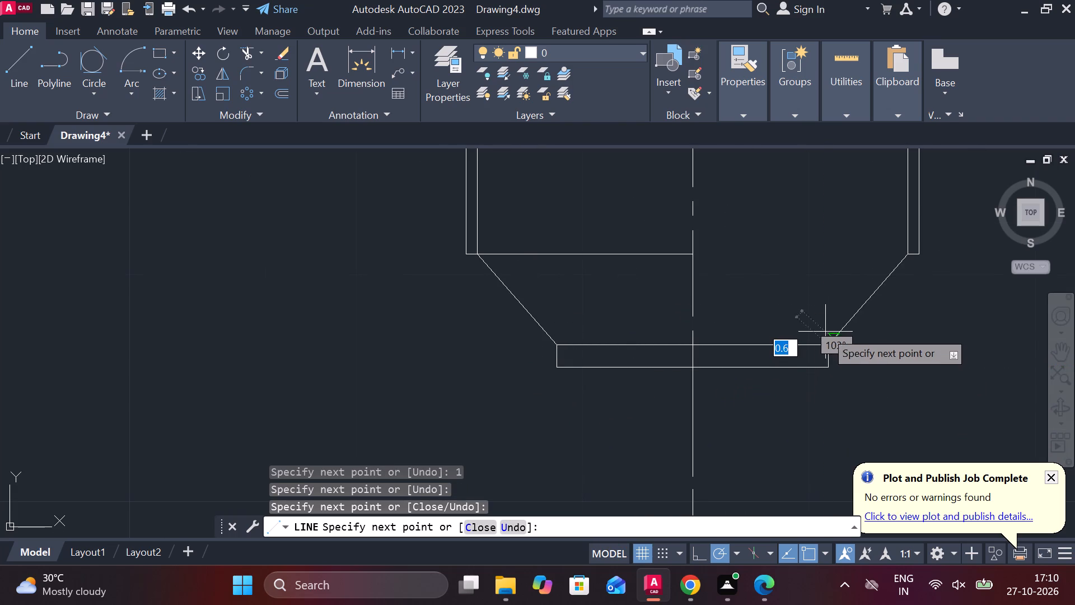
Draw a line 1 unit up from the taper's lower right corner and horizontally across to the centre line.
text(1)
key(space)
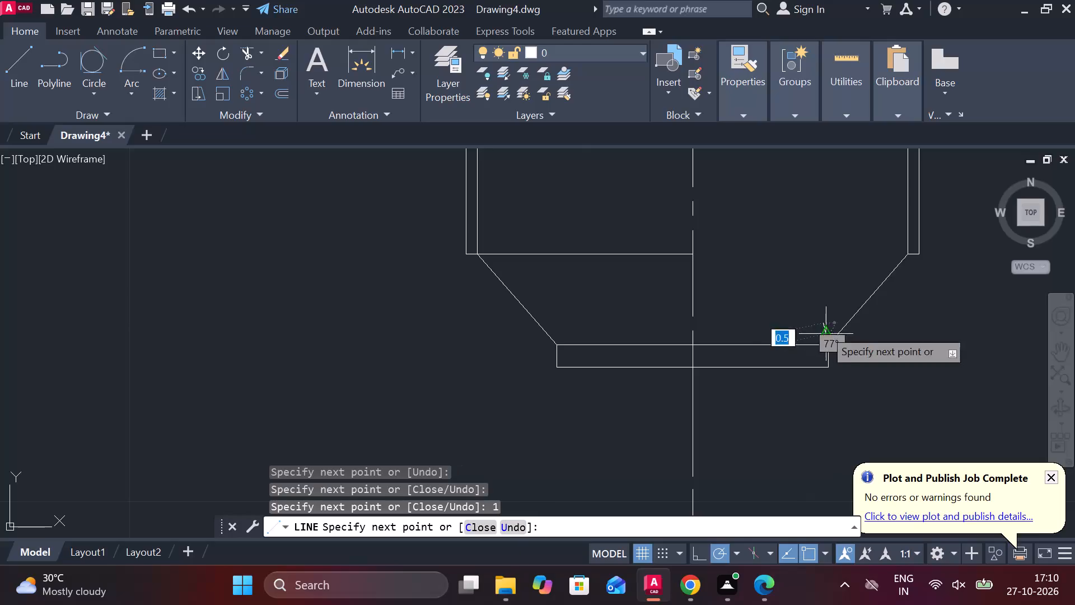
key(ctrl+z)
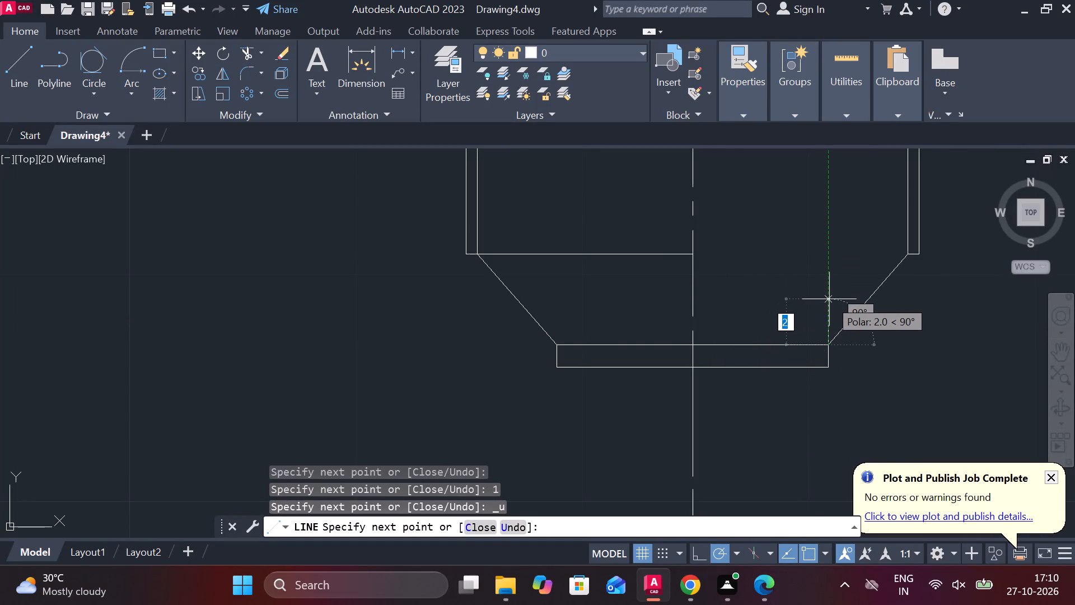
text(1)
key(space)
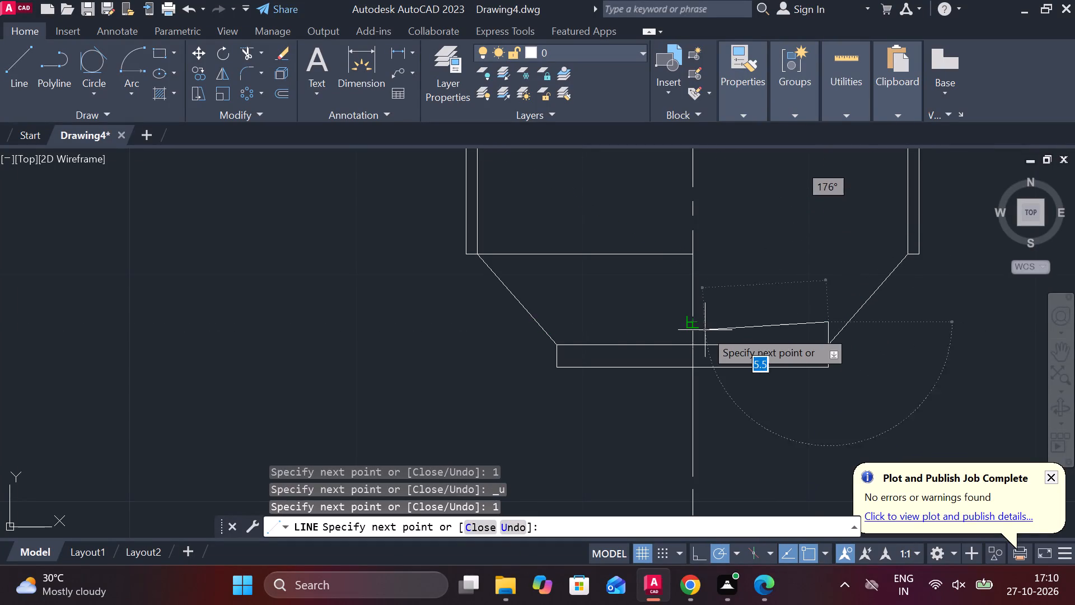
double_click(694, 324)
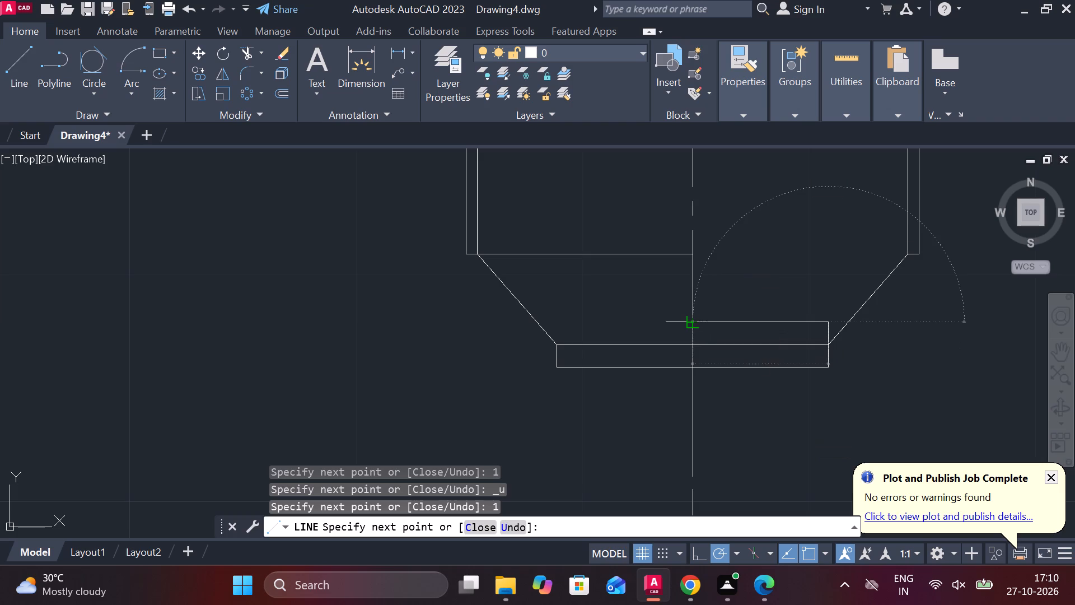
key(Escape)
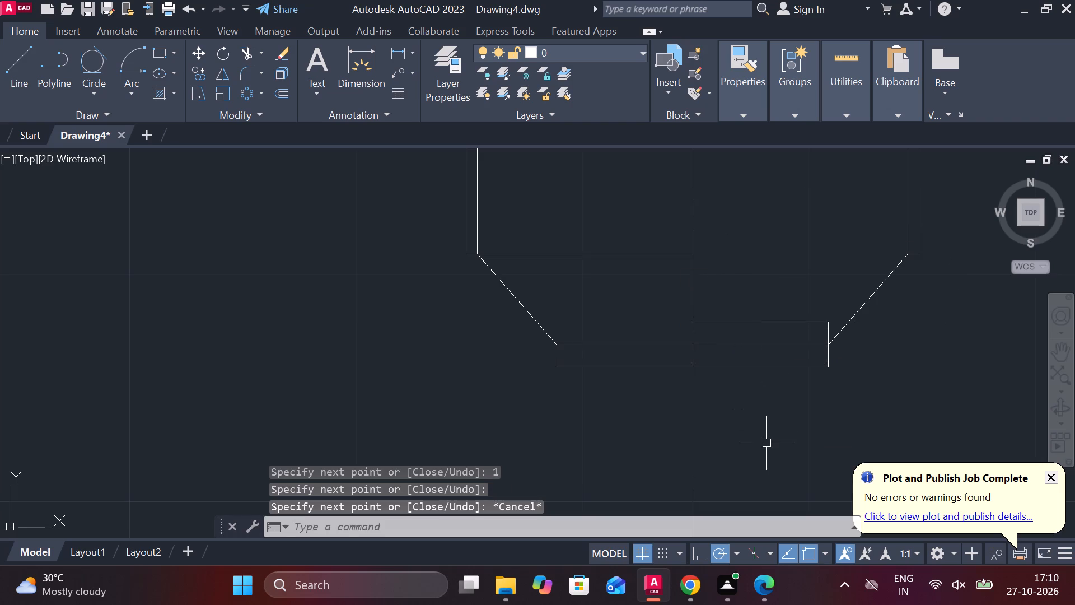
Trim the right half of the horizontal line at the taper's lower end, between the centre line and the right corner.
text(TR)
key(space)
click(735, 342)
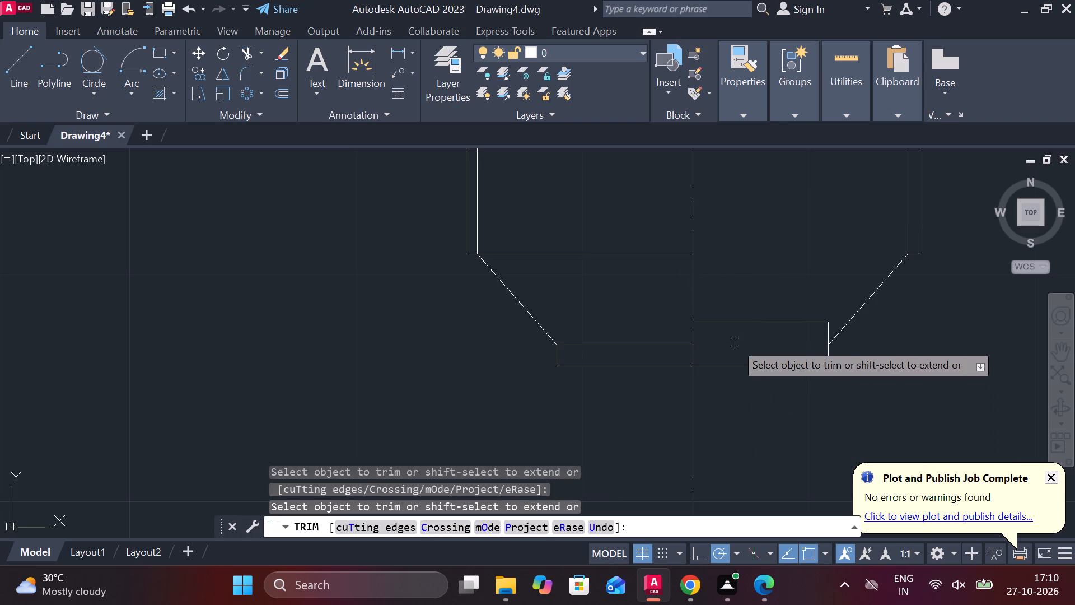
scroll(810, 371, down, 2)
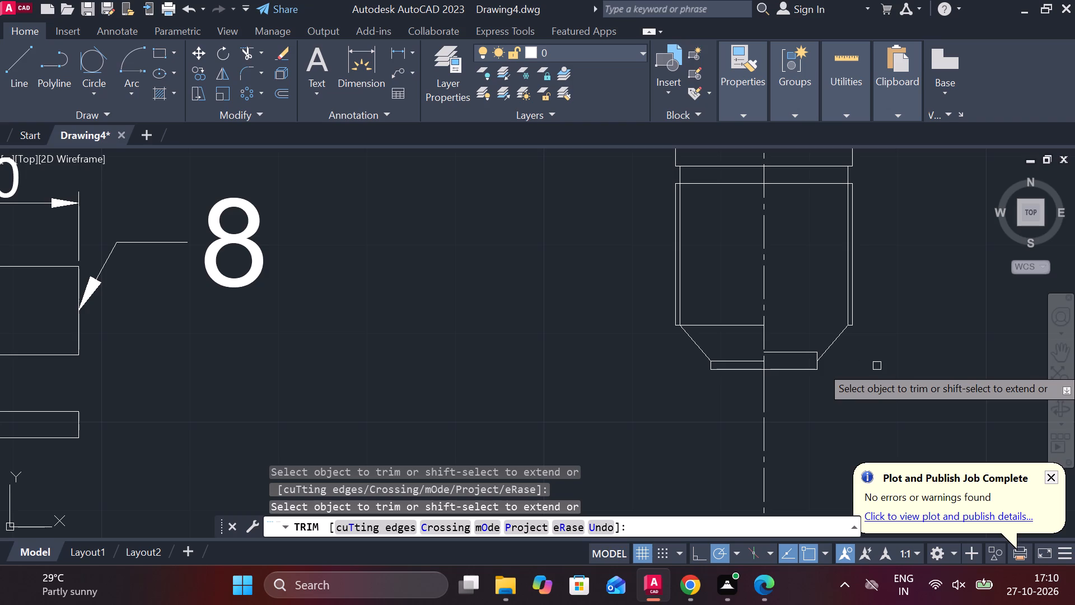
scroll(882, 389, down, 1)
middle_drag(913, 308, 721, 294)
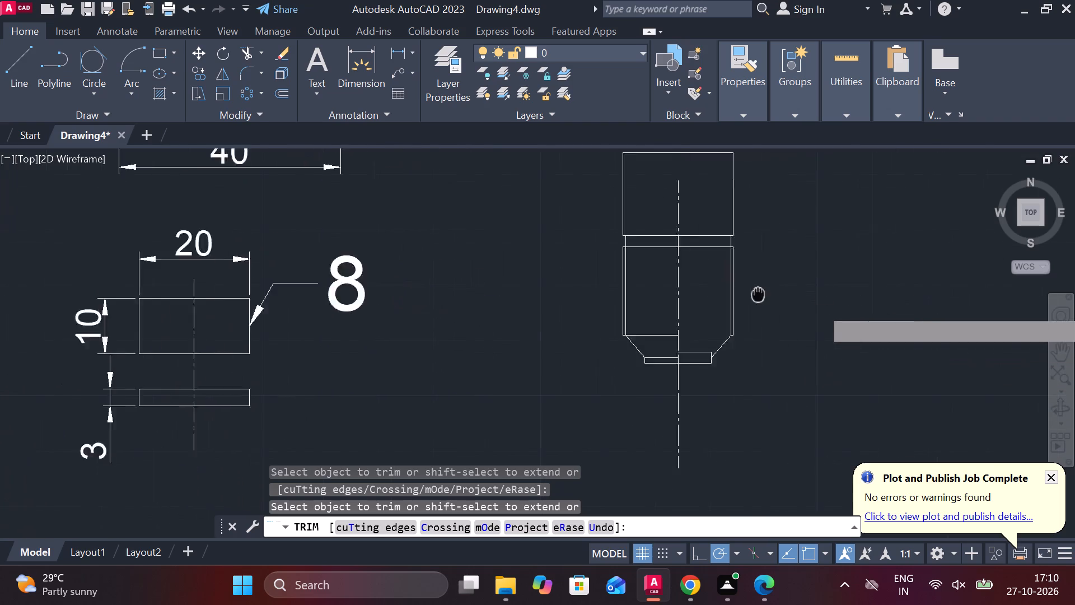
middle_drag(721, 294, 708, 294)
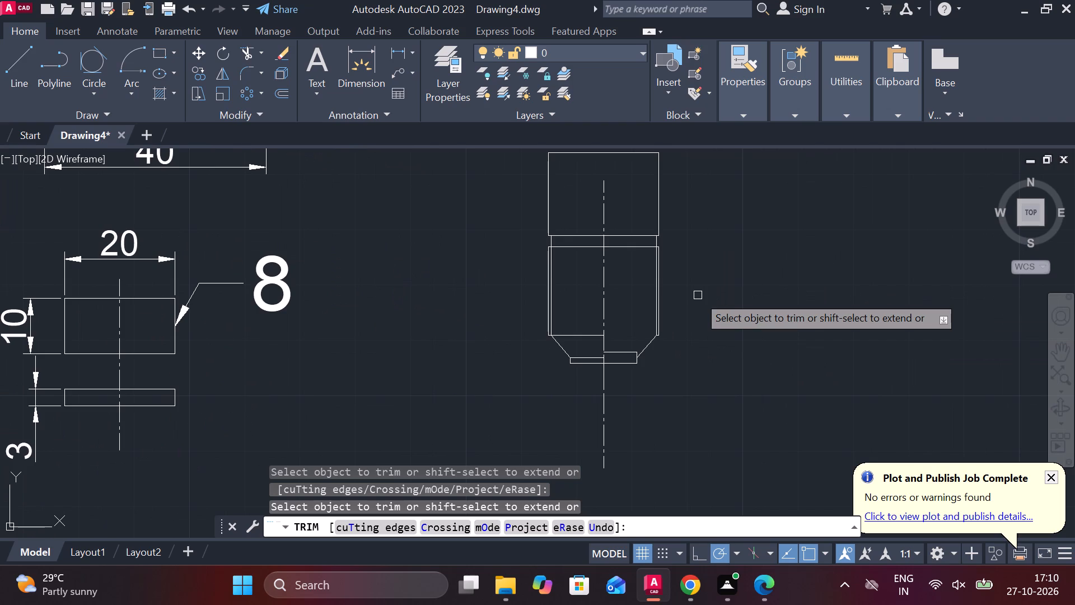
scroll(696, 295, up, 1)
middle_drag(702, 295, 663, 346)
scroll(669, 329, down, 2)
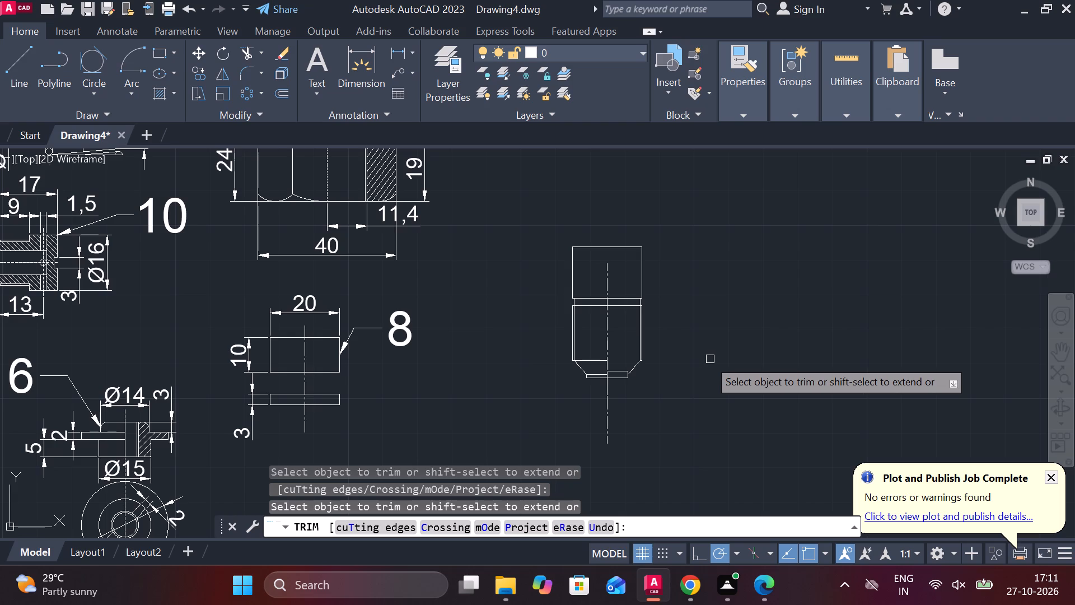
scroll(642, 338, up, 2)
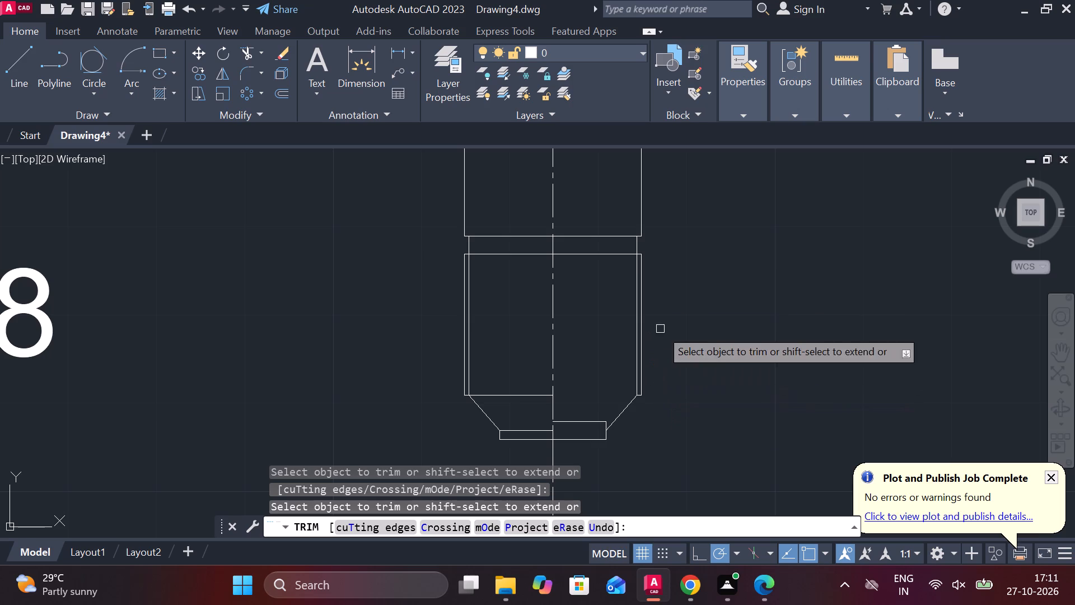
middle_drag(661, 264, 675, 322)
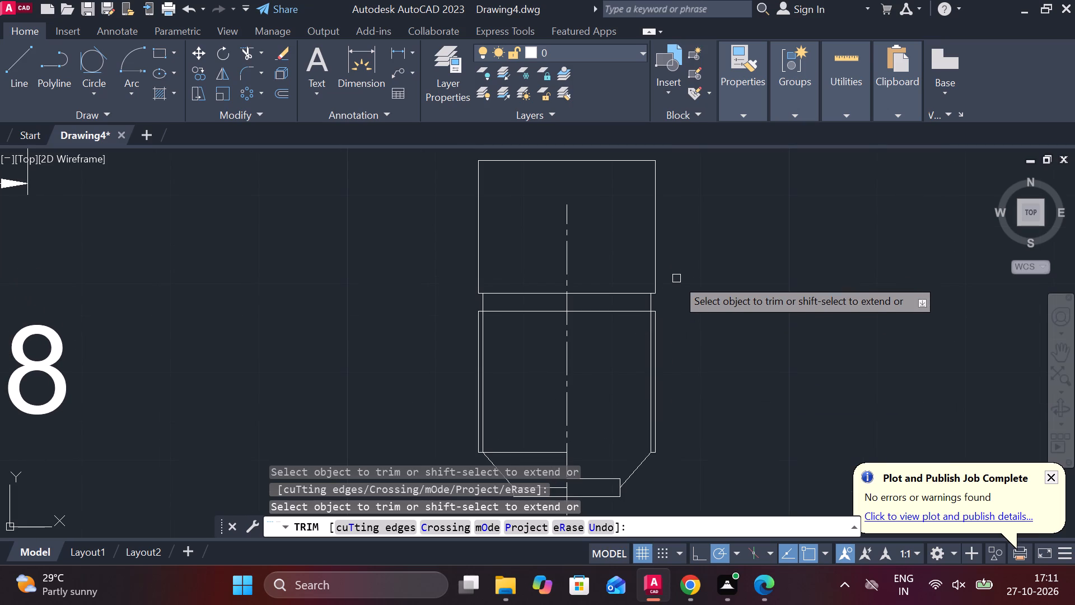
key(Escape)
Trim the right half of the upper block's bottom edge, between the centre line and the neck's right side.
text(TR)
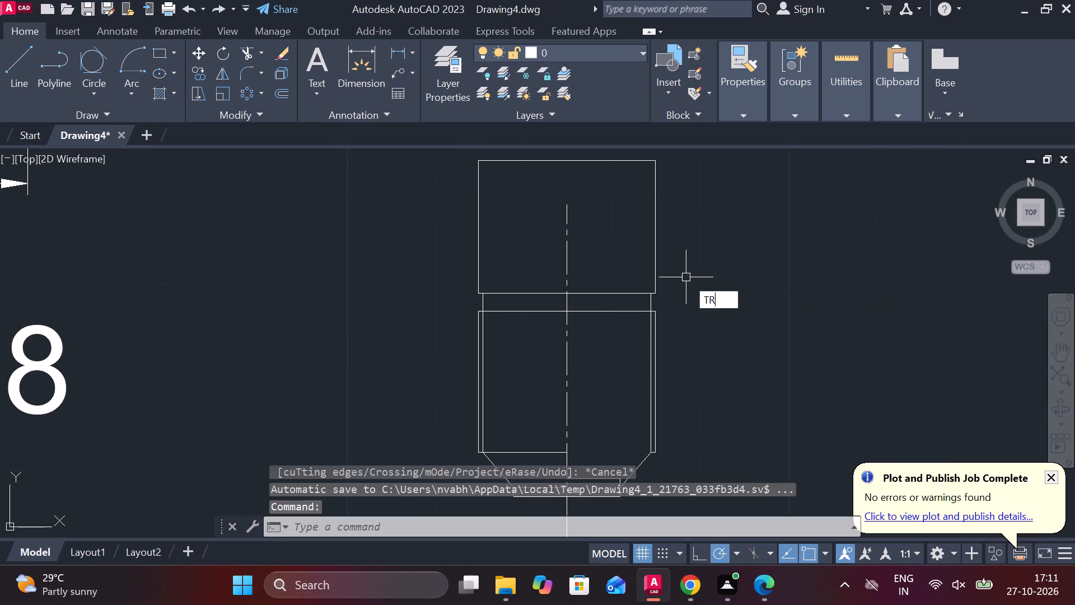
key(space)
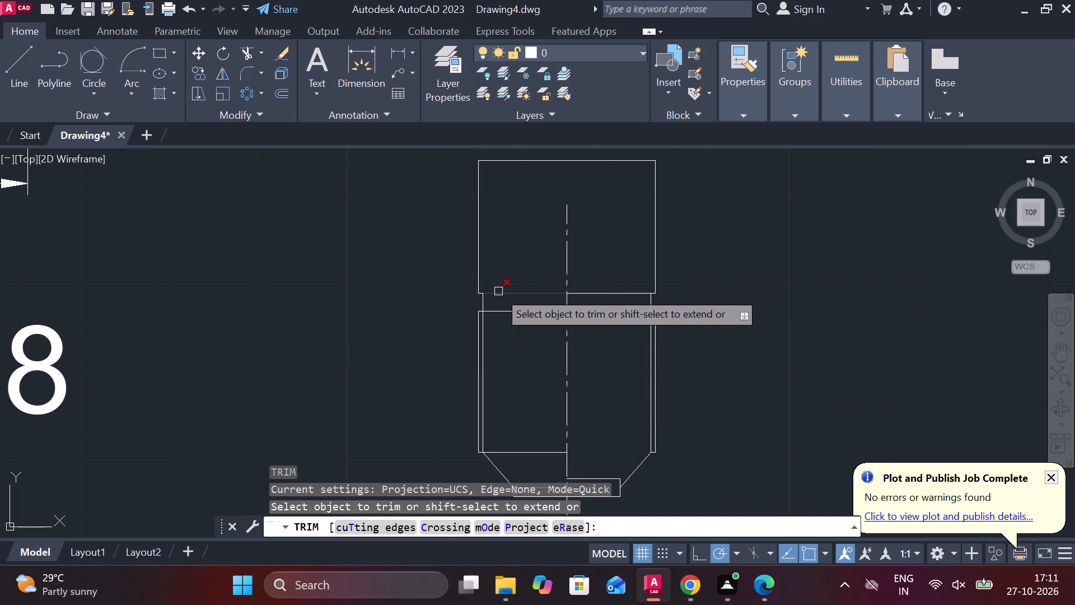
click(599, 292)
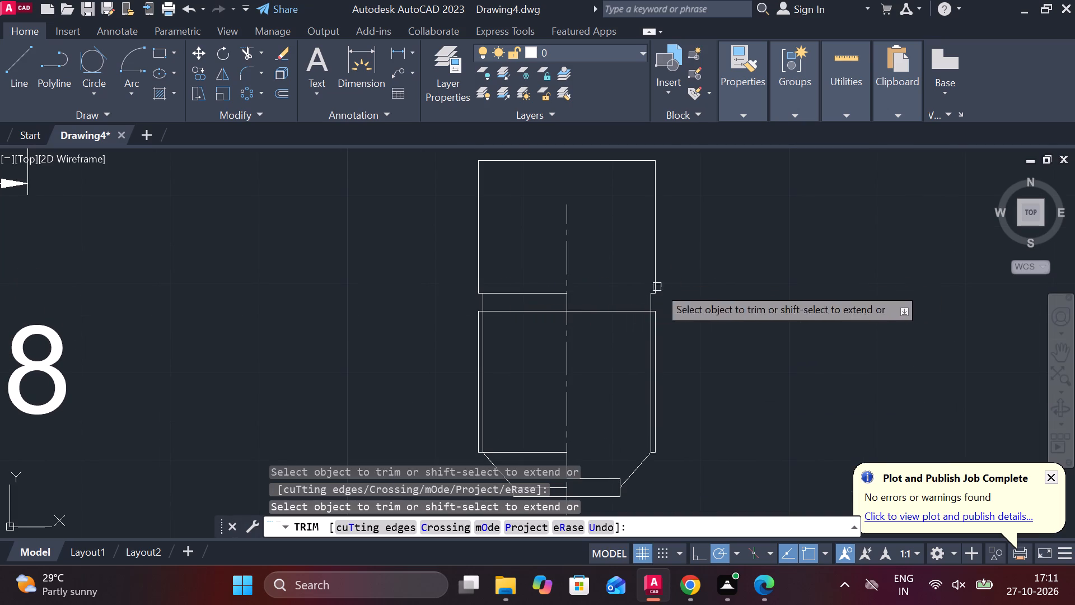
scroll(718, 287, down, 1)
key(Escape)
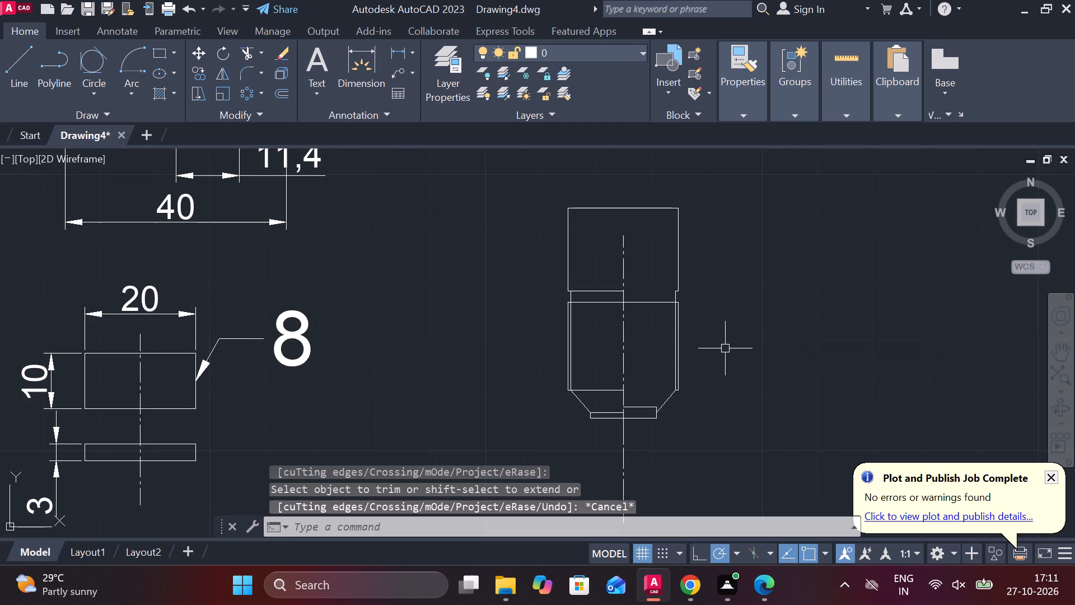
Stretch the upper end of the centre line so it extends above the profile's top edge.
middle_drag(712, 347, 693, 300)
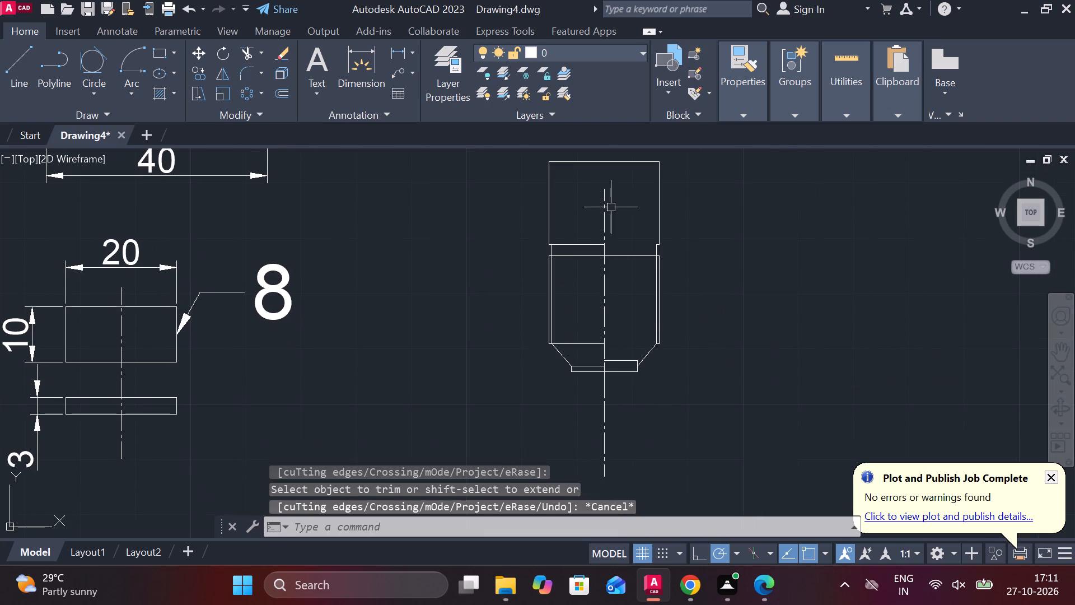
click(605, 207)
click(604, 189)
middle_drag(605, 189, 605, 270)
click(599, 197)
key(Escape)
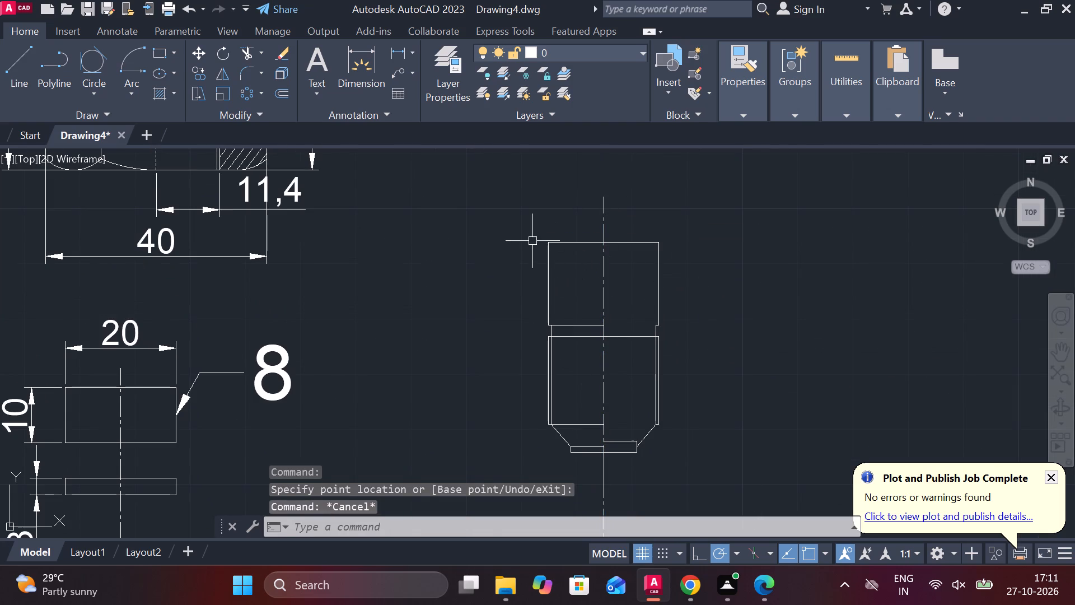
Copy the whole profile without its centre line to the undimensioned views, below the copied two-rectangle part 8 view.
click(530, 235)
click(688, 464)
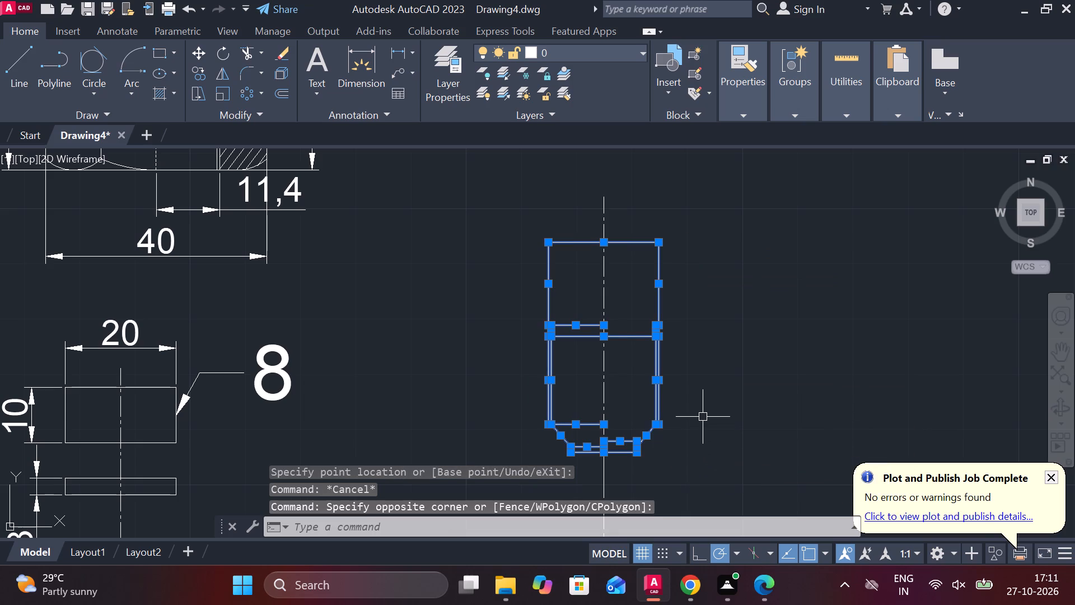
text(CO)
key(Return)
click(734, 403)
scroll(734, 403, down, 2)
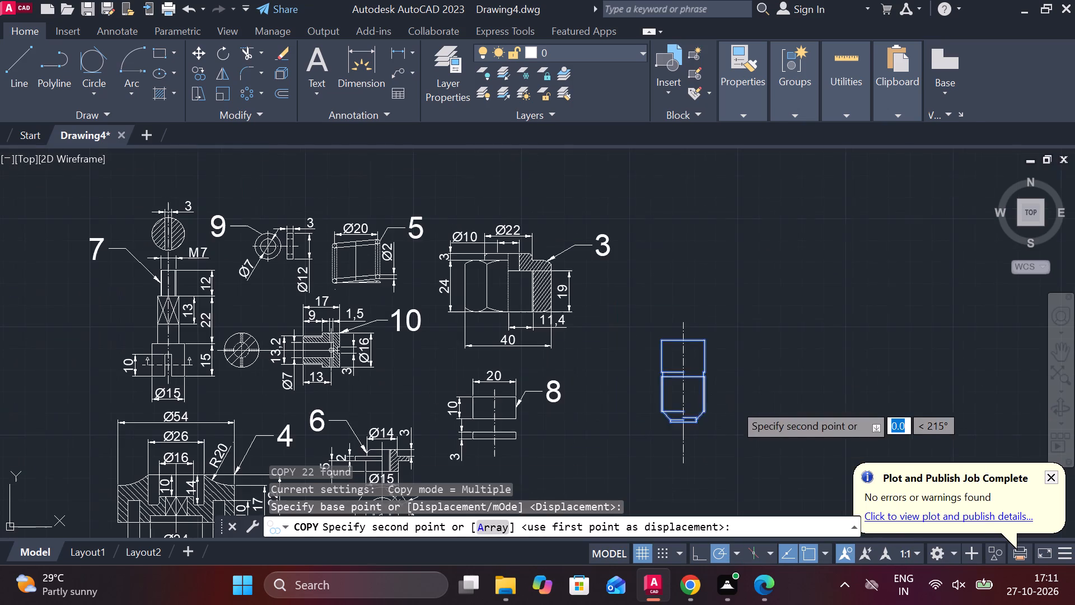
scroll(713, 409, down, 2)
middle_drag(393, 347, 748, 379)
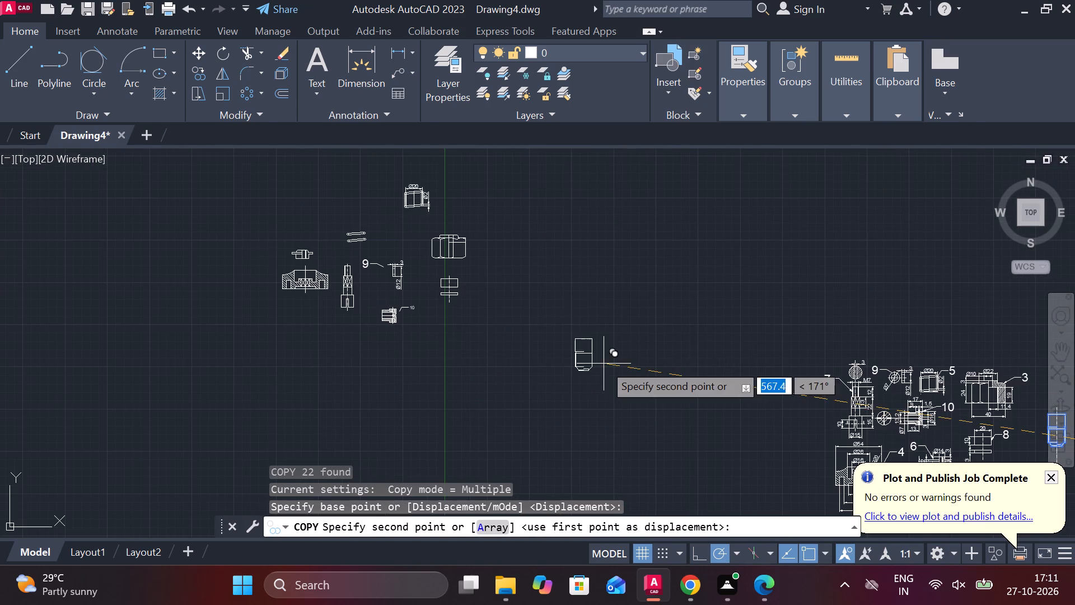
scroll(465, 355, up, 2)
click(465, 341)
key(Escape)
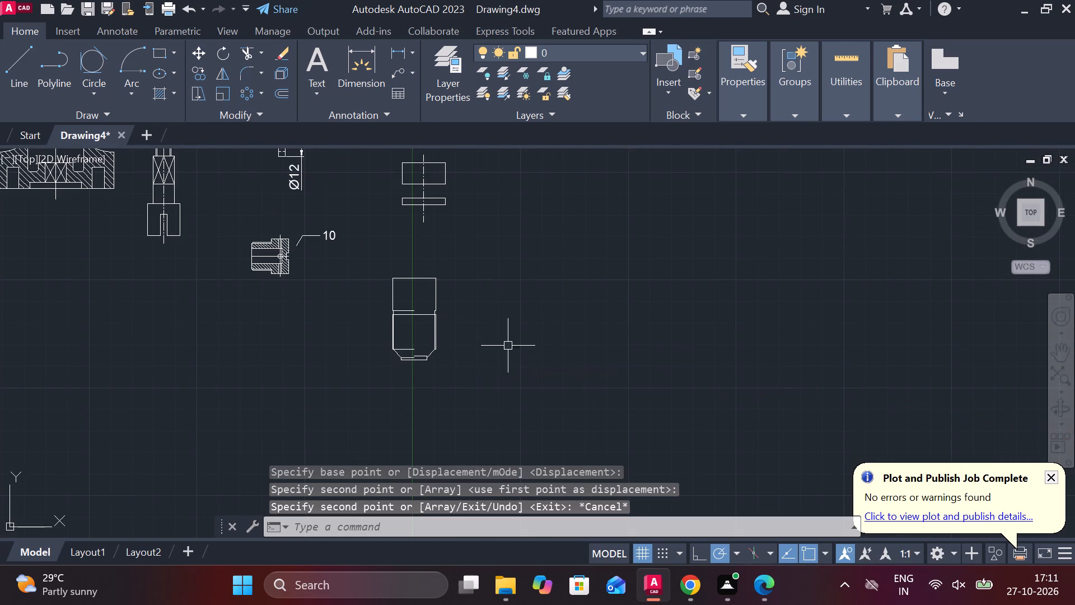
Draw a vertical line down the middle of the copied profile, from its top edge to its bottom edge.
key(l)
key(Return)
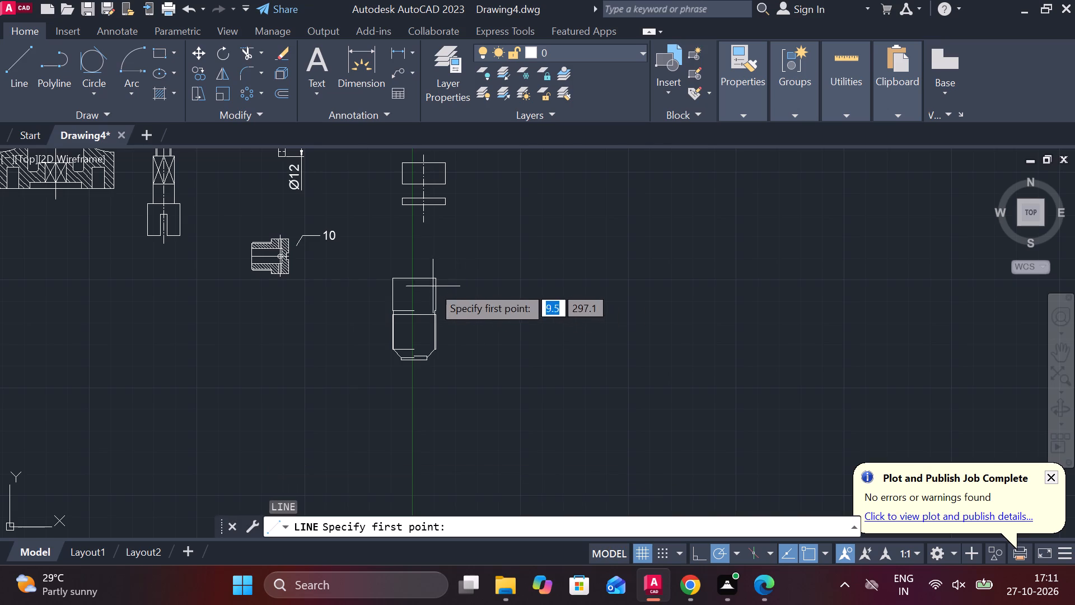
click(423, 279)
scroll(413, 360, up, 4)
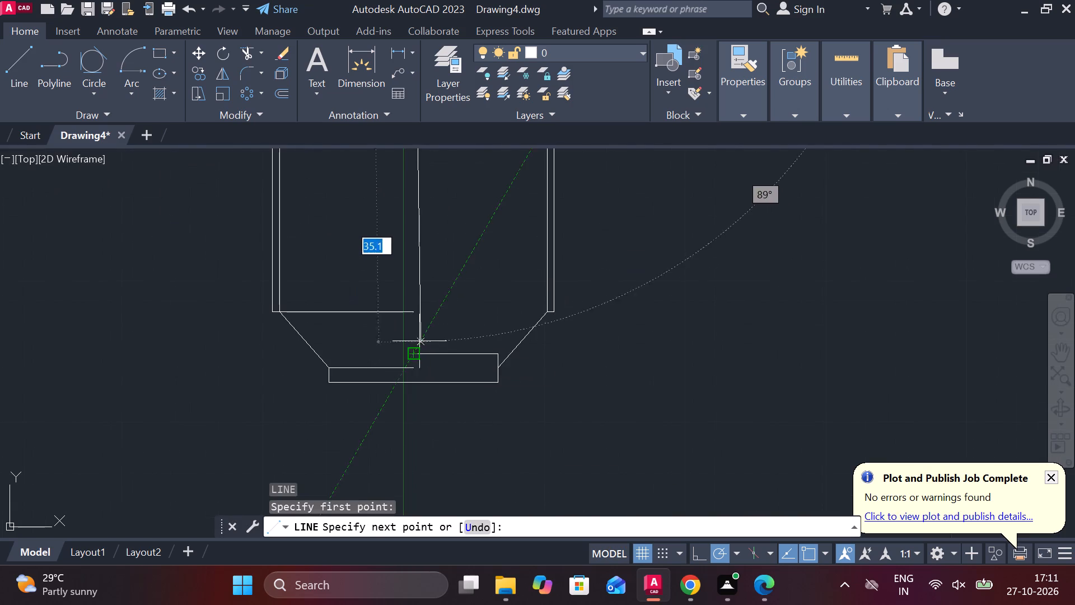
click(410, 383)
key(Escape)
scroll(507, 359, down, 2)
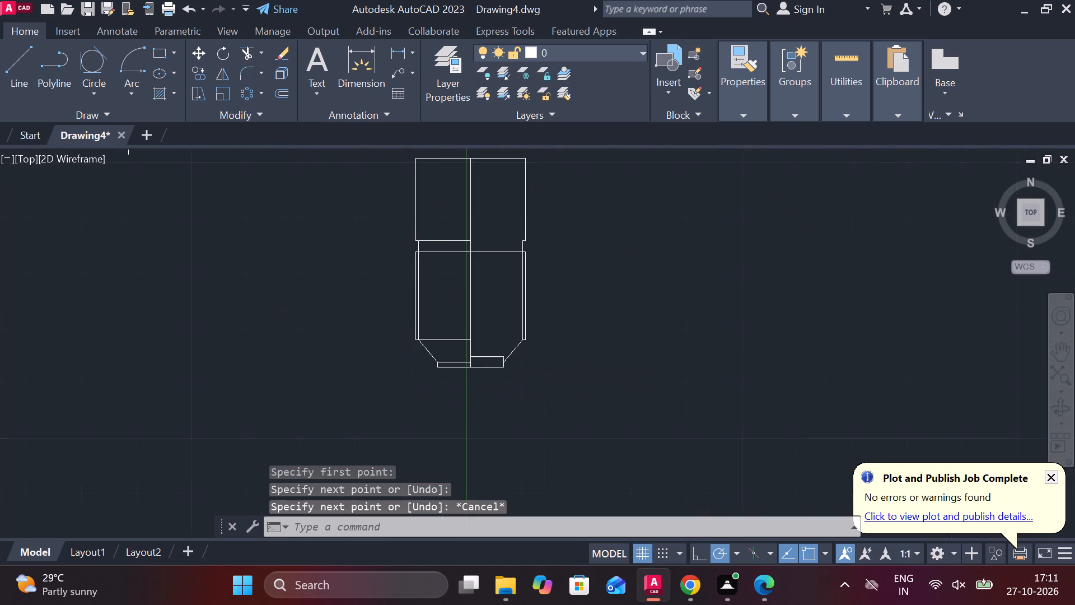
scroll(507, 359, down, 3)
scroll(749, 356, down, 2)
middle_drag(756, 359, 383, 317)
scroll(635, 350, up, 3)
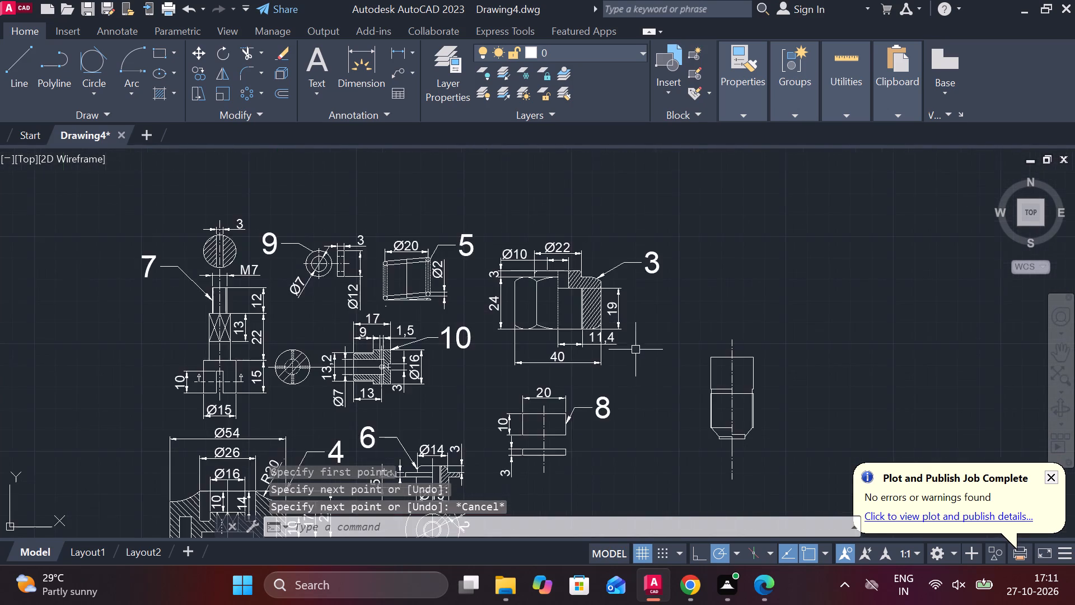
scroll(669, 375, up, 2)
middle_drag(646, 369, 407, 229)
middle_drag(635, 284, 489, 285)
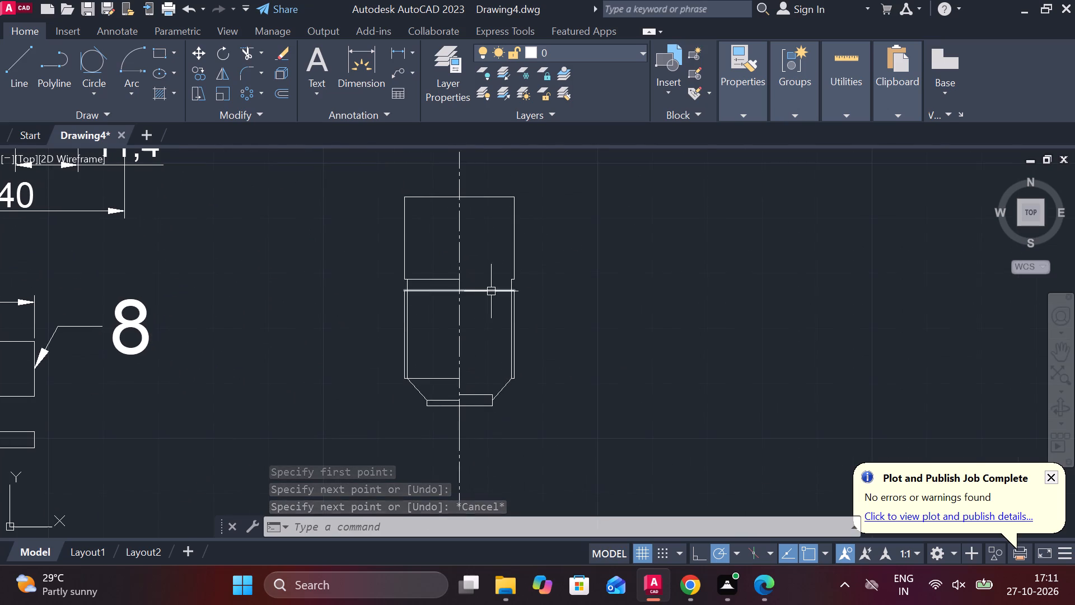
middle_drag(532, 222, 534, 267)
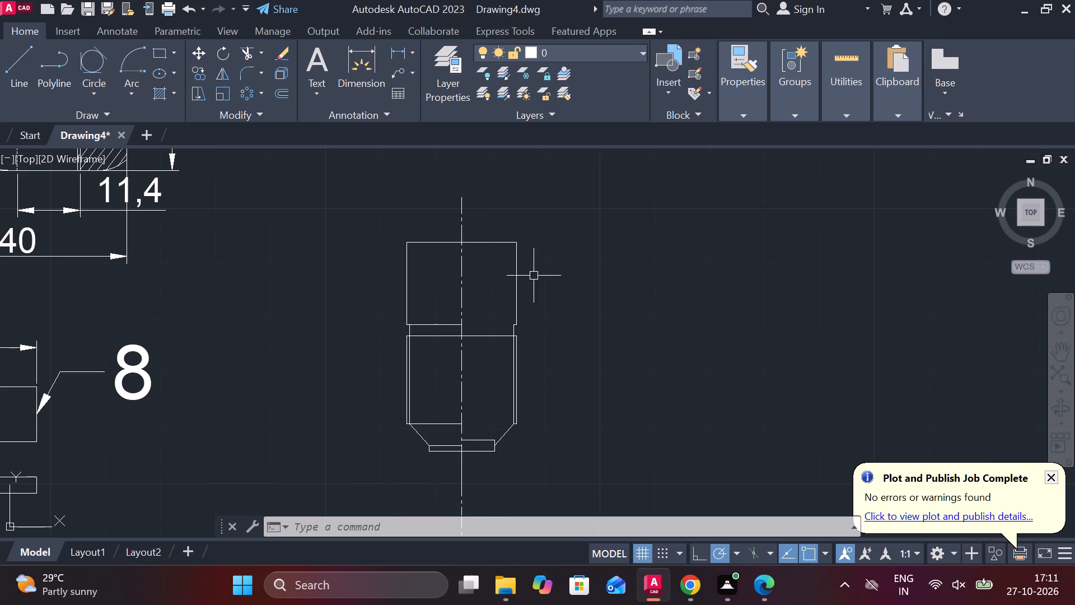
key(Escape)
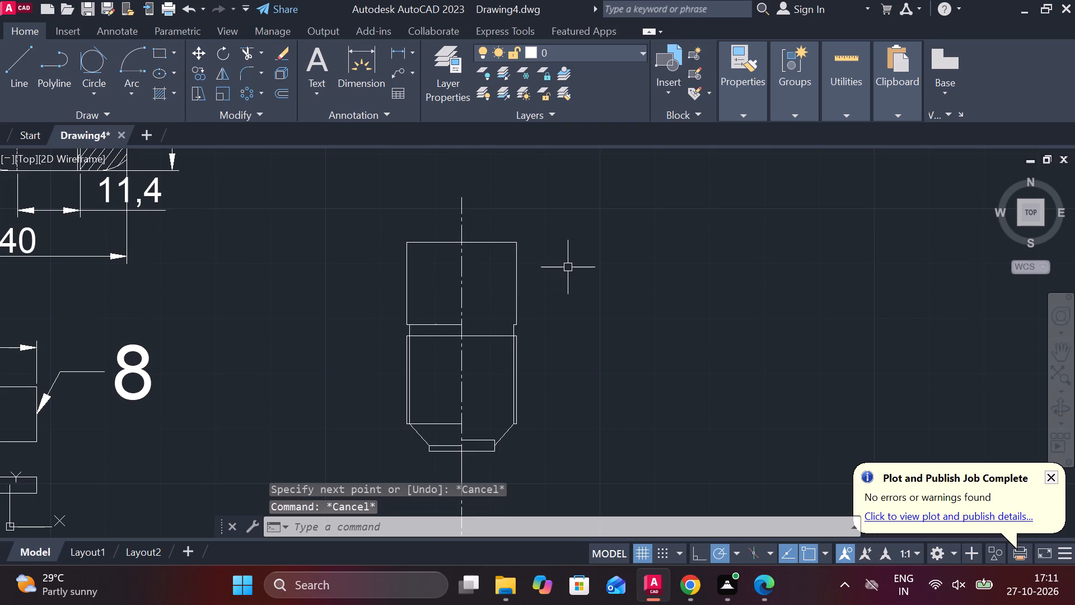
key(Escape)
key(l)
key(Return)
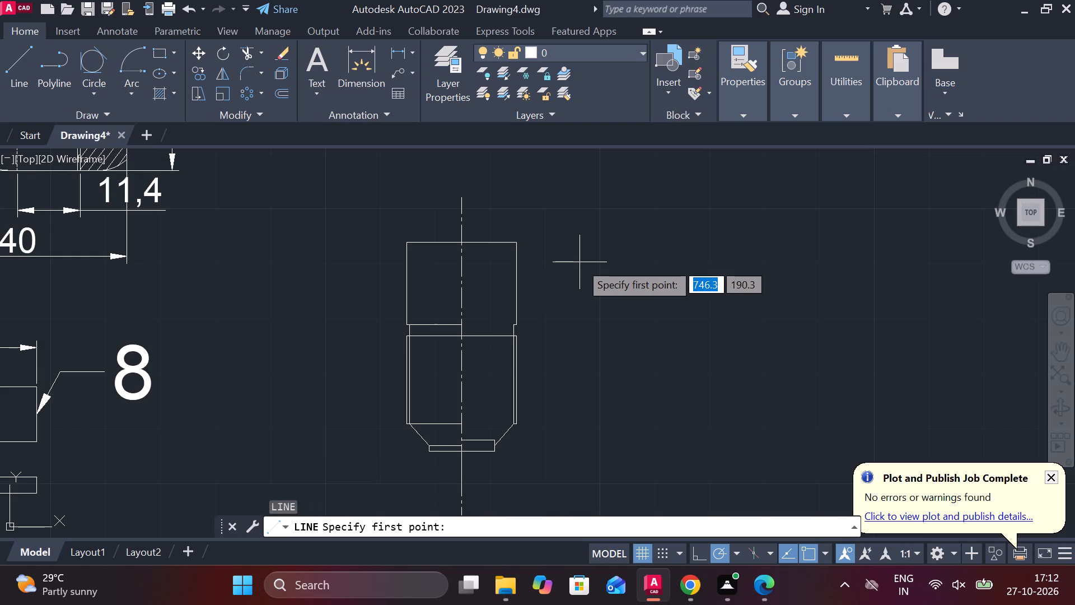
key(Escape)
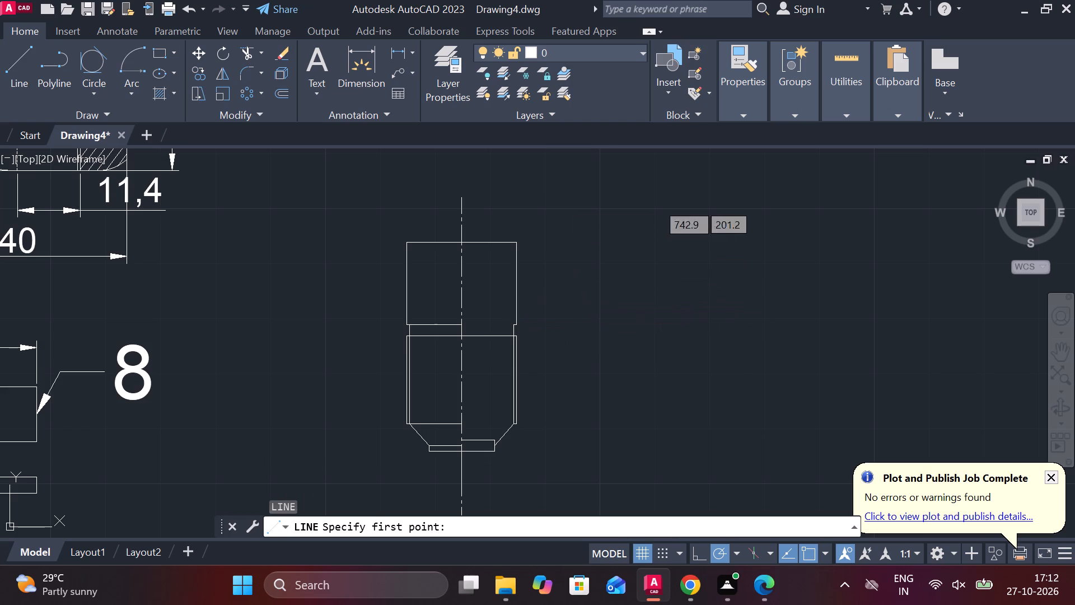
Draw a slot 3 wide and 10 deep from the copied profile's top edge, centred on the centre line.
key(space)
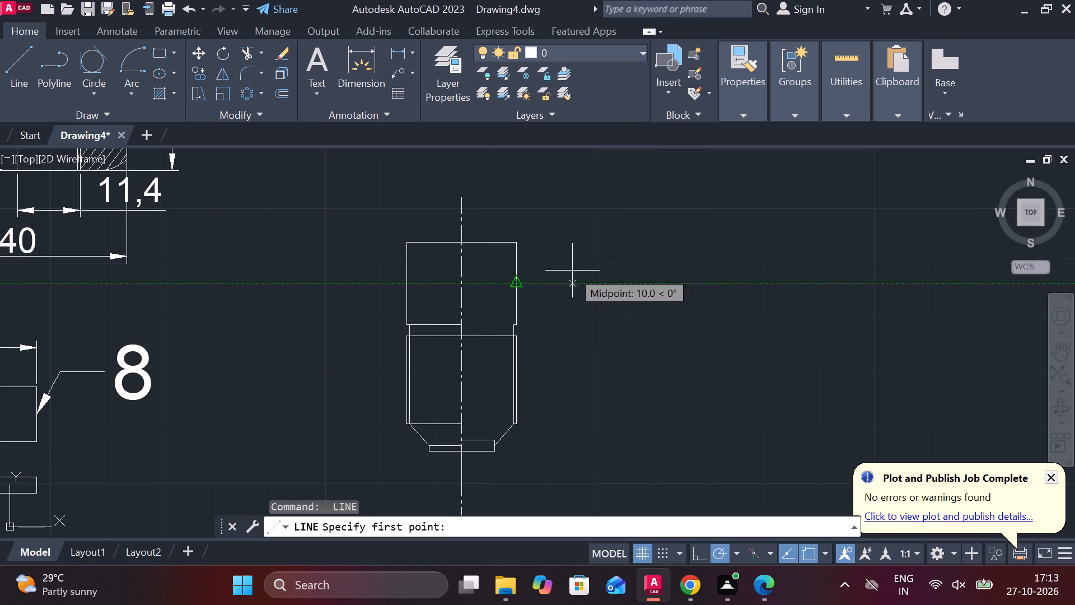
click(459, 240)
scroll(554, 237, up, 2)
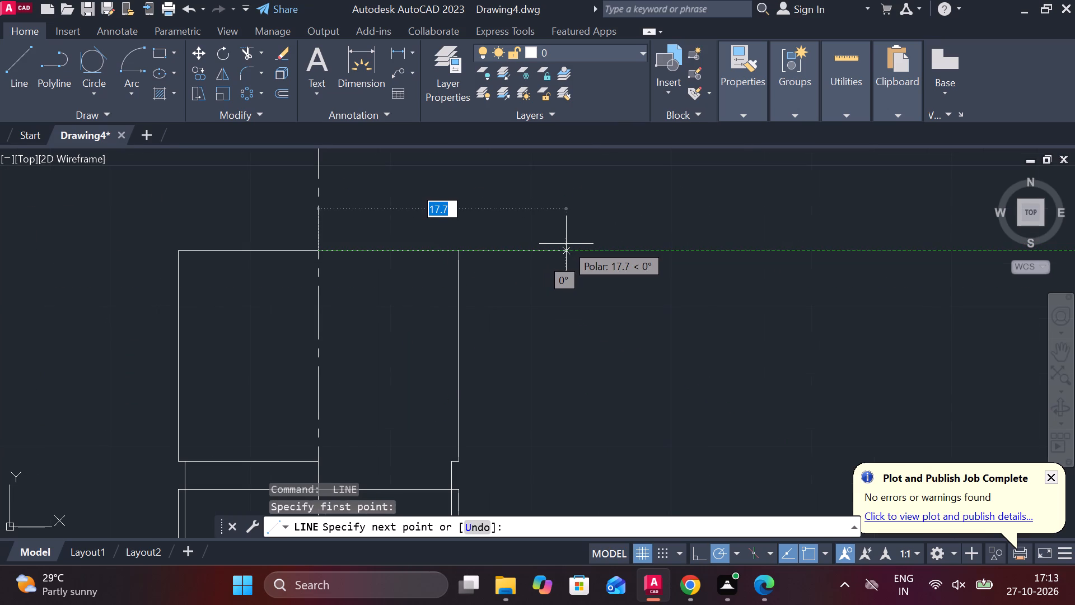
key(1)
text(.5)
key(space)
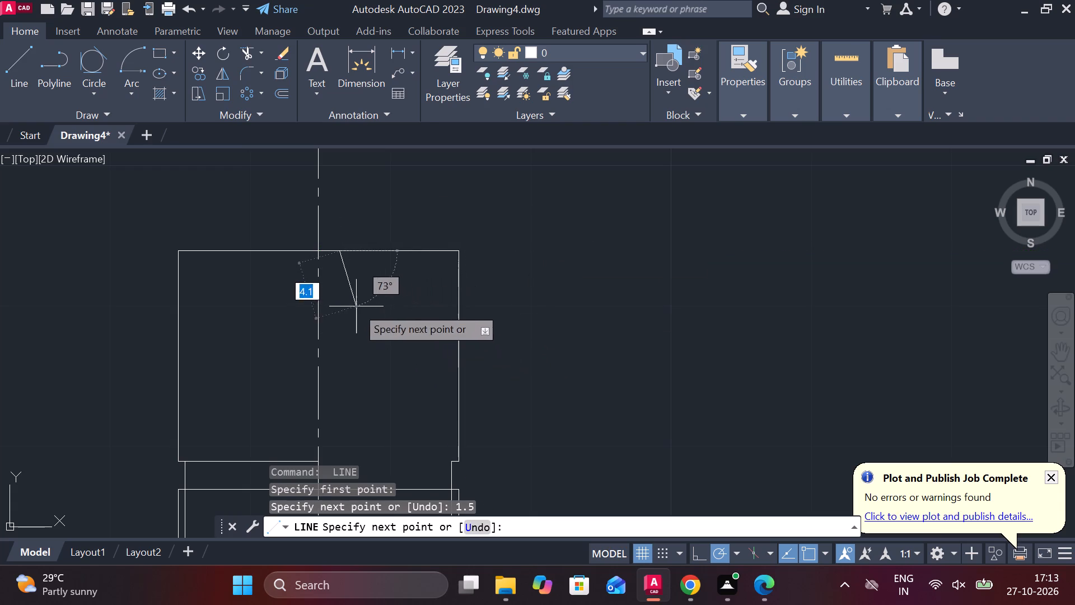
middle_drag(356, 306, 356, 258)
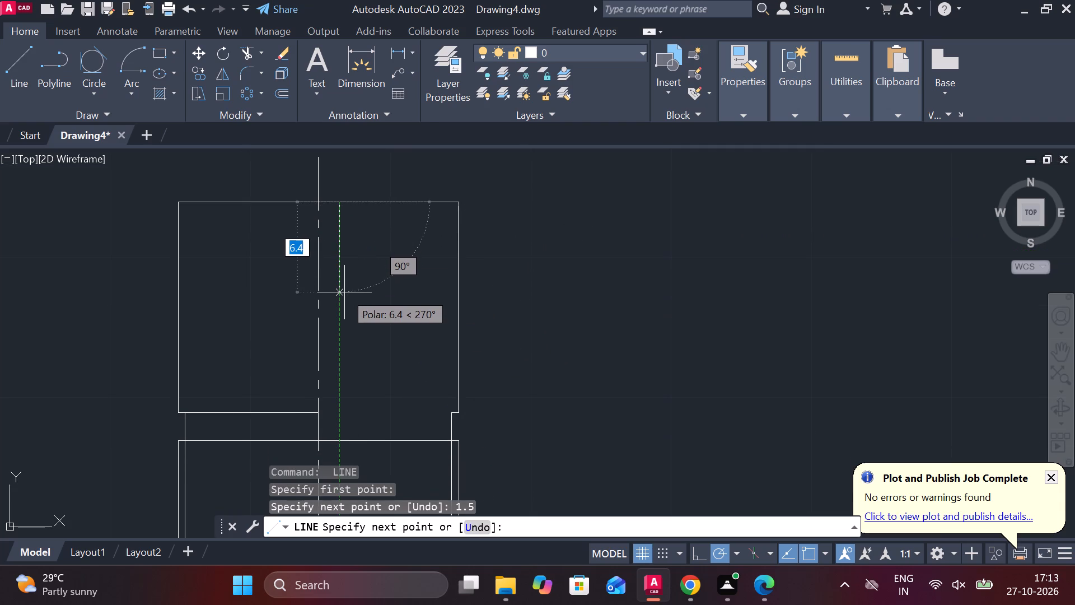
text(10)
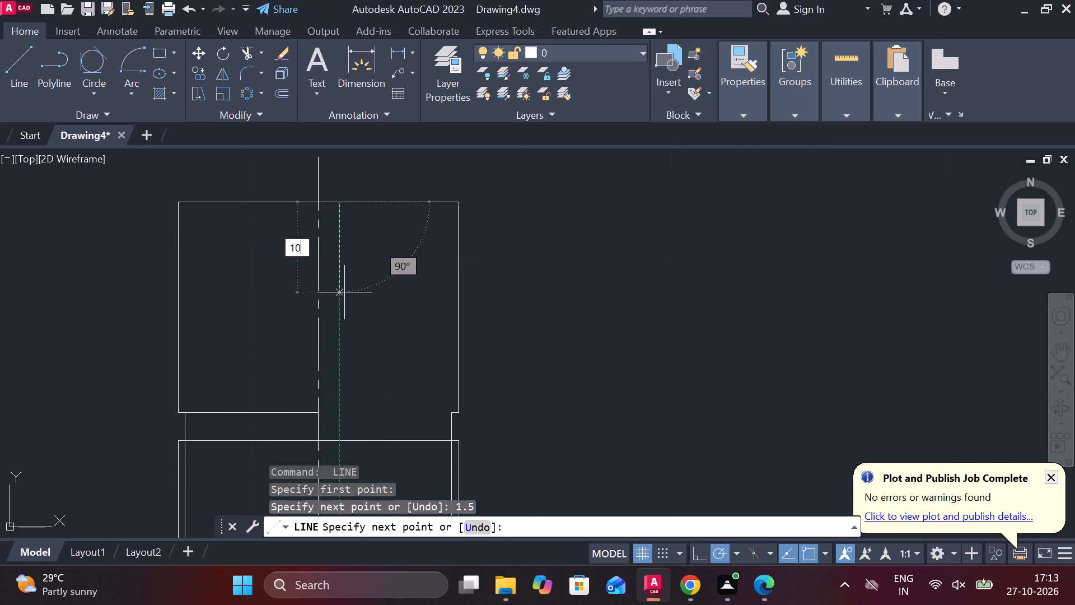
key(Return)
middle_drag(267, 284, 319, 286)
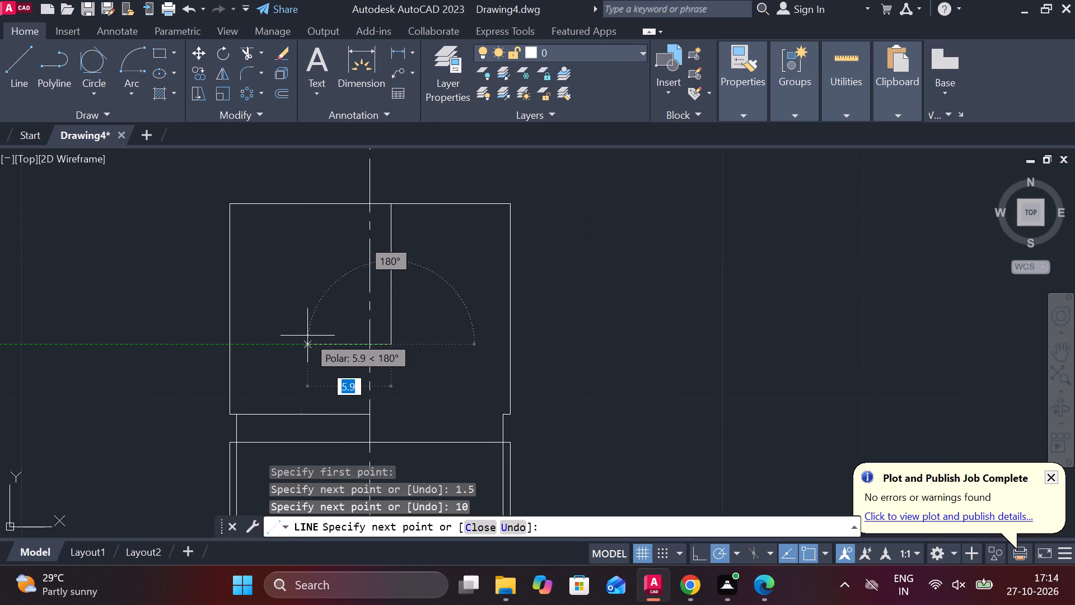
scroll(307, 336, down, 1)
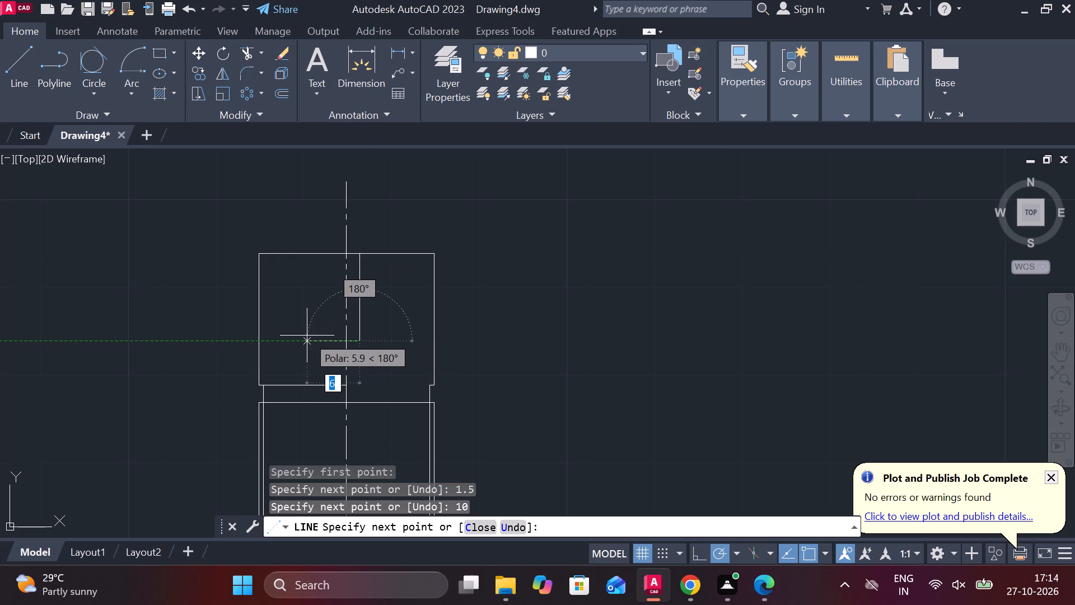
key(3)
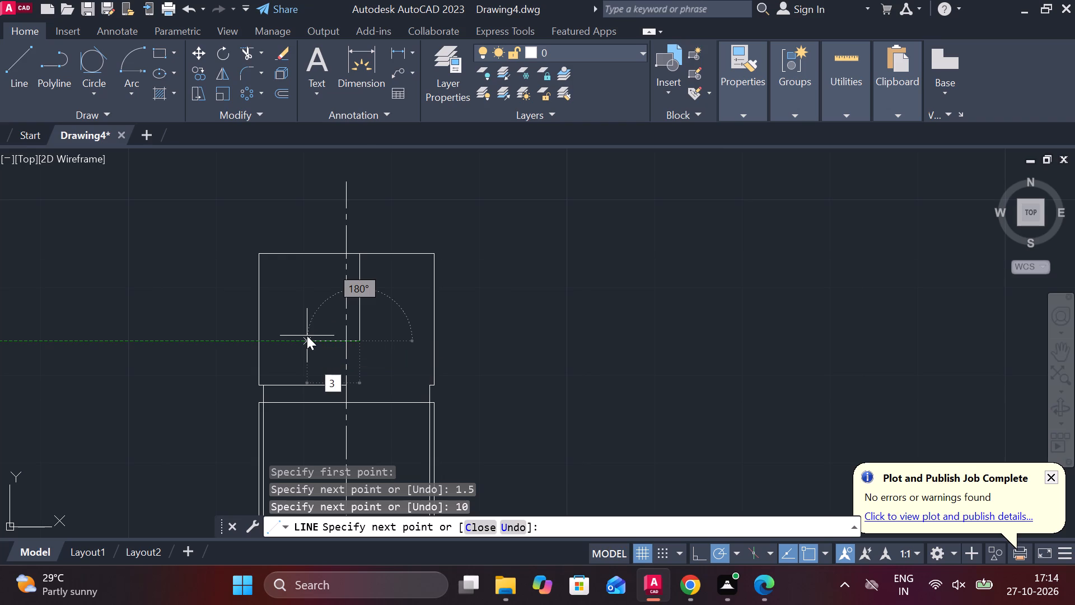
key(space)
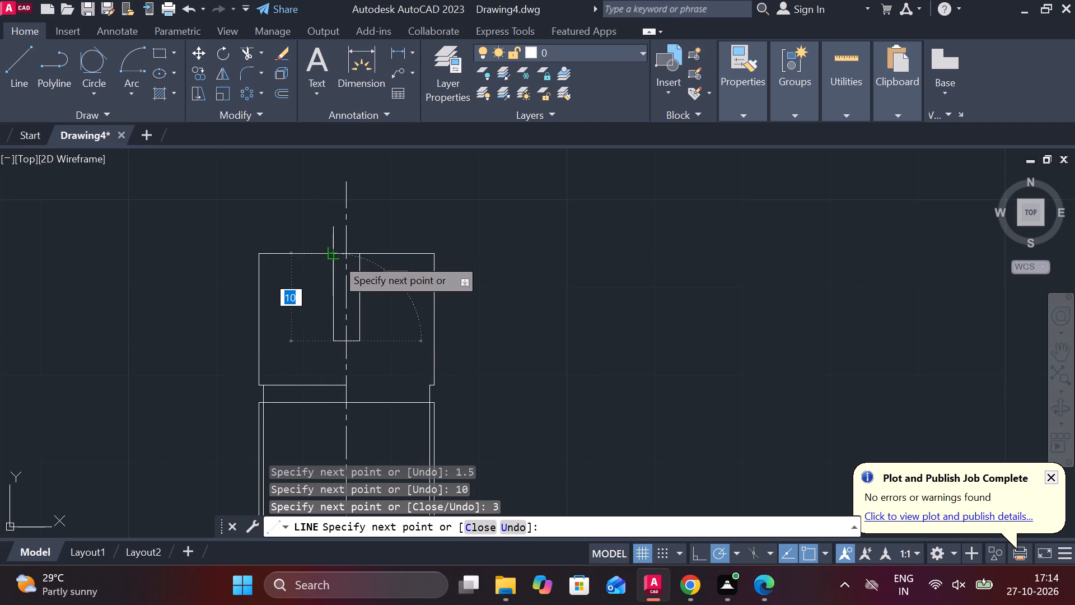
click(336, 258)
scroll(457, 249, down, 2)
middle_drag(464, 270, 471, 236)
scroll(484, 250, up, 1)
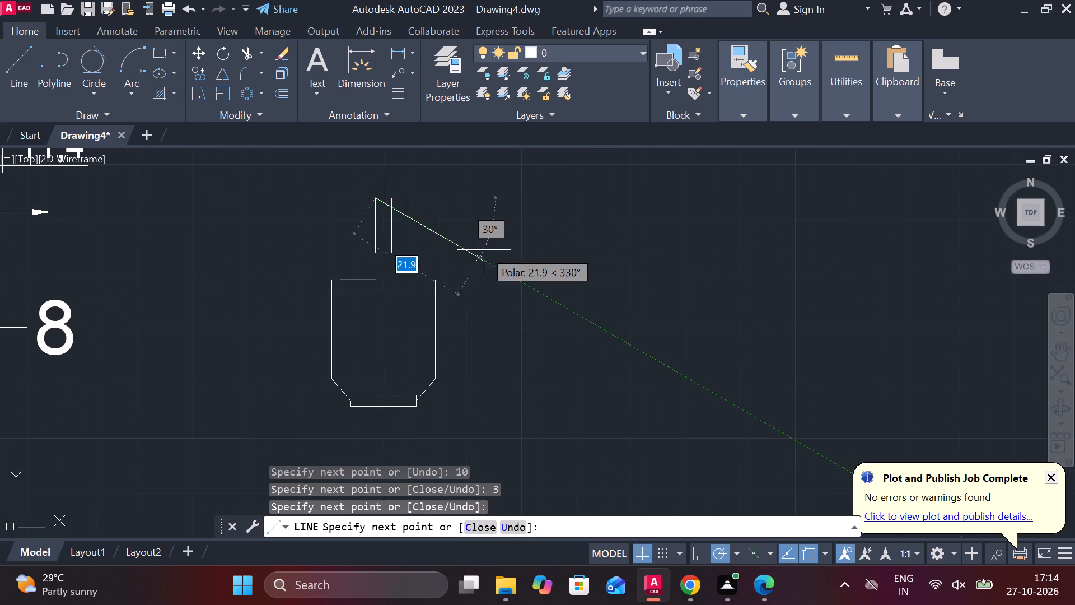
key(Escape)
Draw a recess outline from the top edge's midpoint: 7.5 to the right, down to the slot's bottom level, and back to the slot's lower right corner.
scroll(422, 230, up, 1)
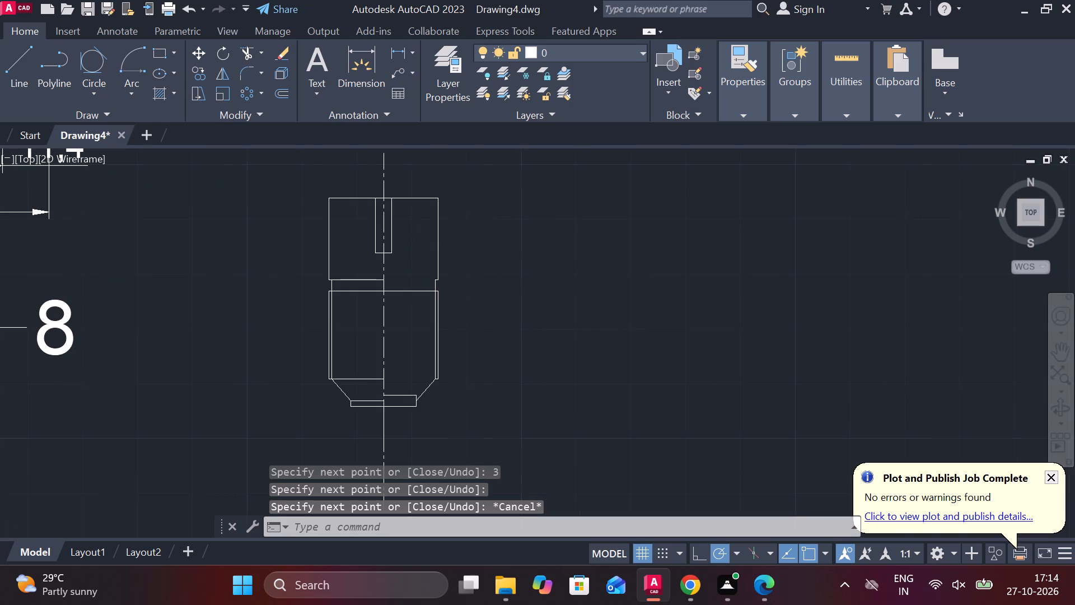
middle_drag(436, 212, 445, 254)
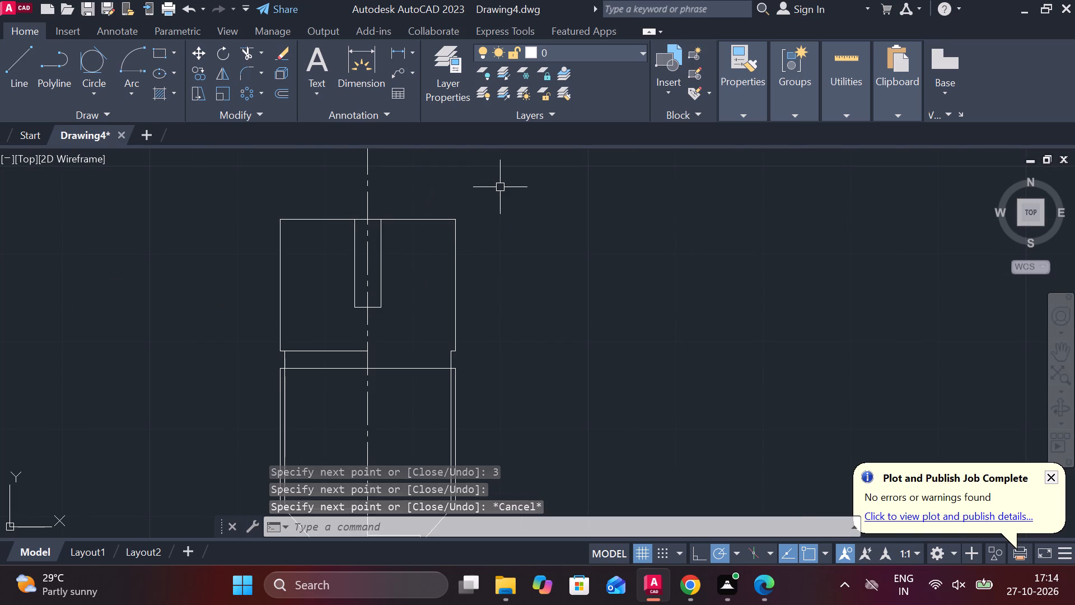
key(l)
key(Return)
click(368, 216)
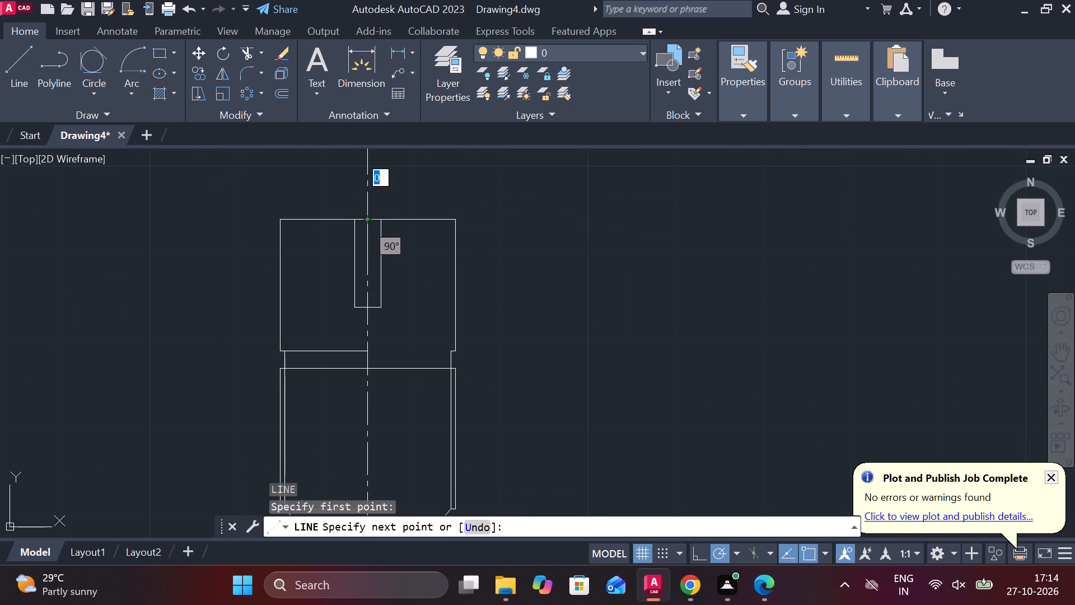
text(7.)
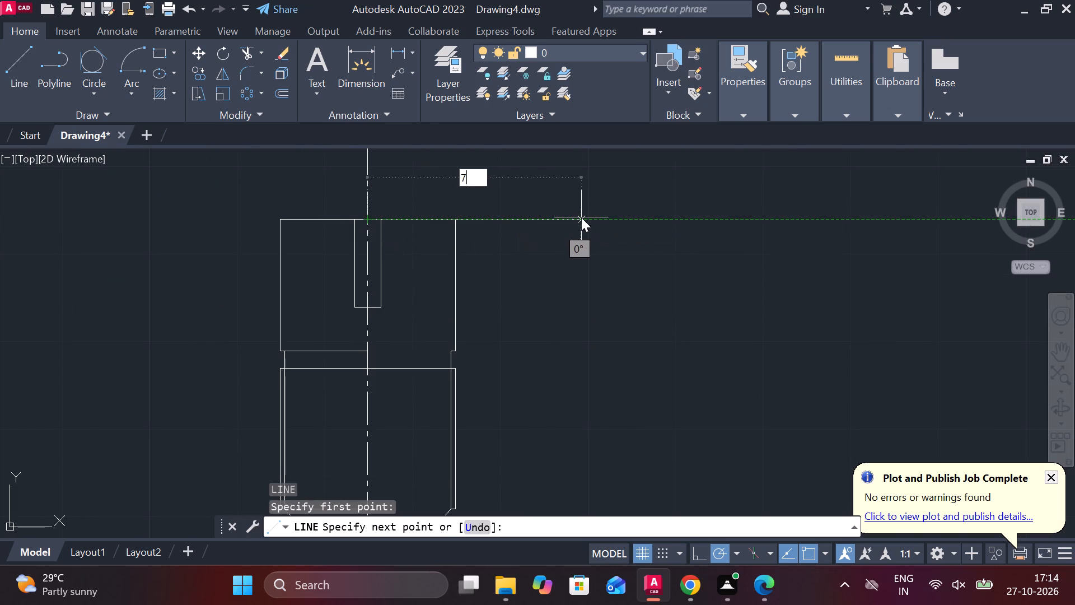
text(5)
key(space)
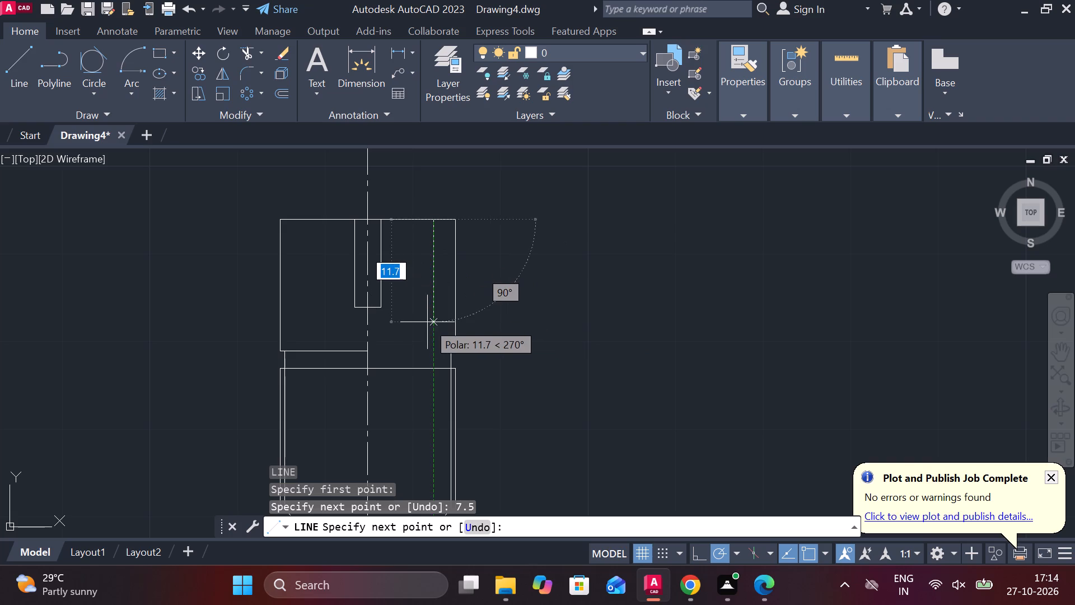
scroll(439, 312, up, 1)
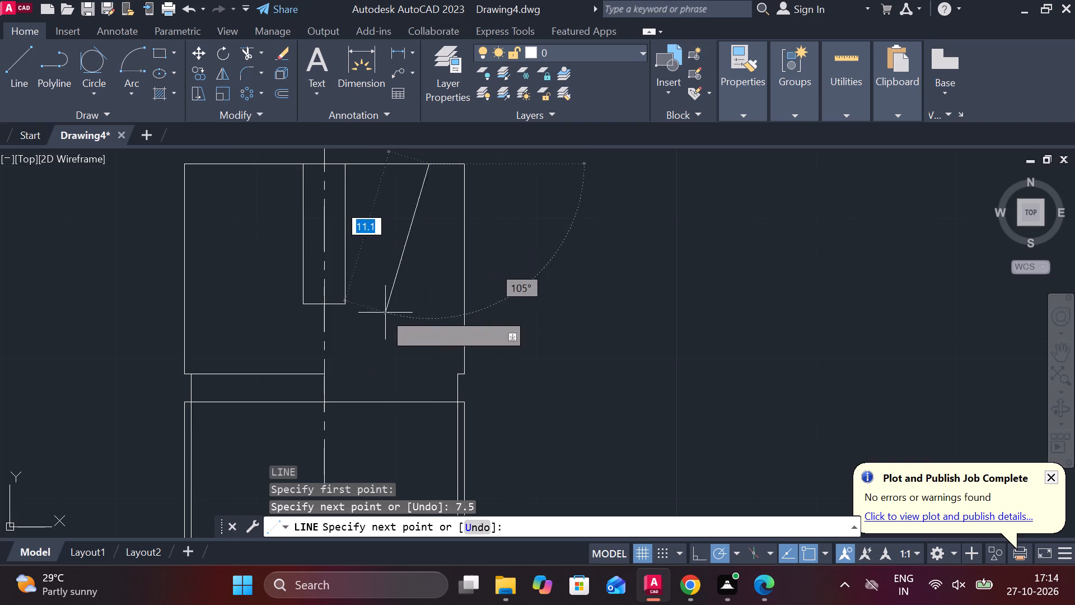
click(420, 304)
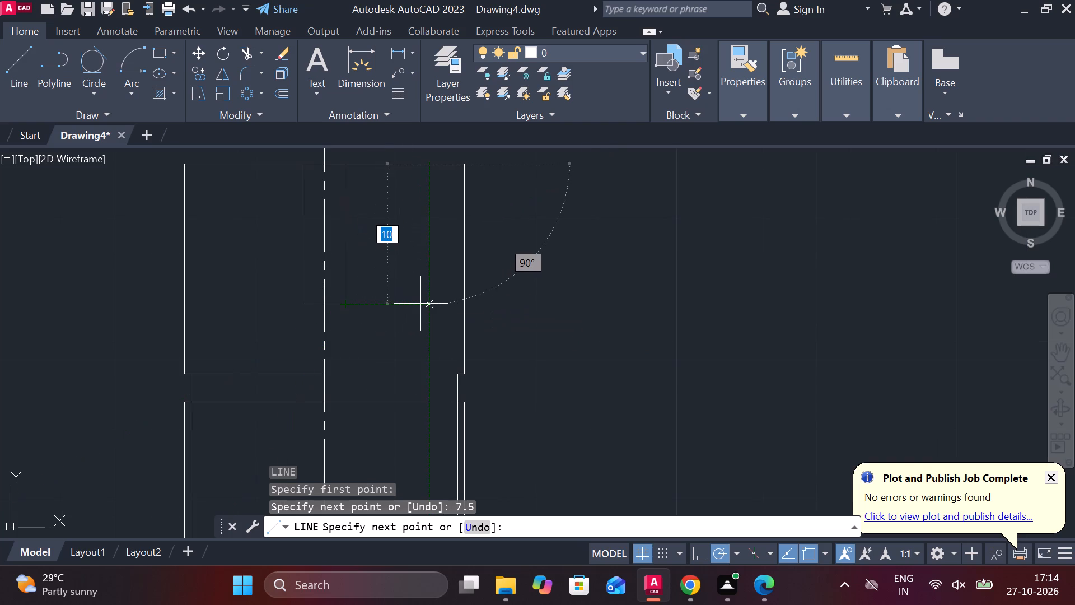
click(354, 305)
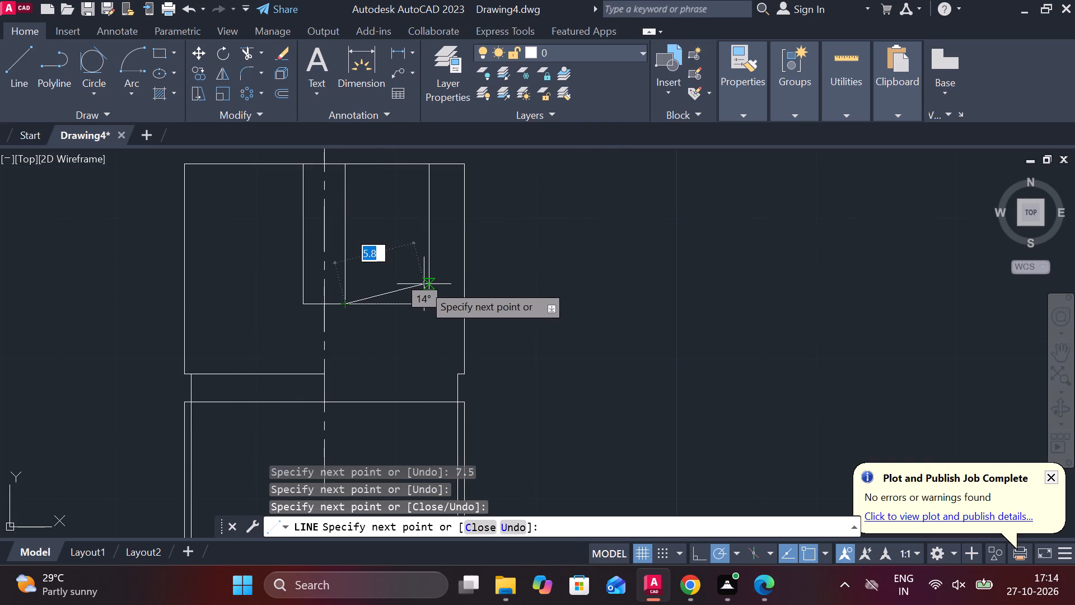
key(grave)
key(Escape)
key(Escape)
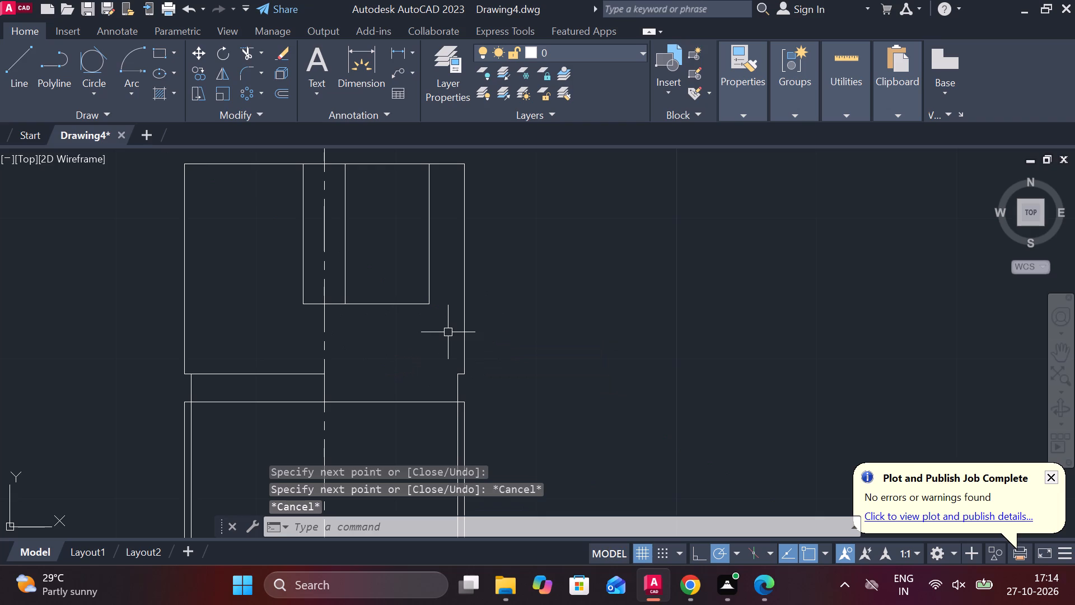
Draw a vertical line on the centre line from the slot's bottom edge to the lower block's top edge.
middle_drag(377, 357, 383, 302)
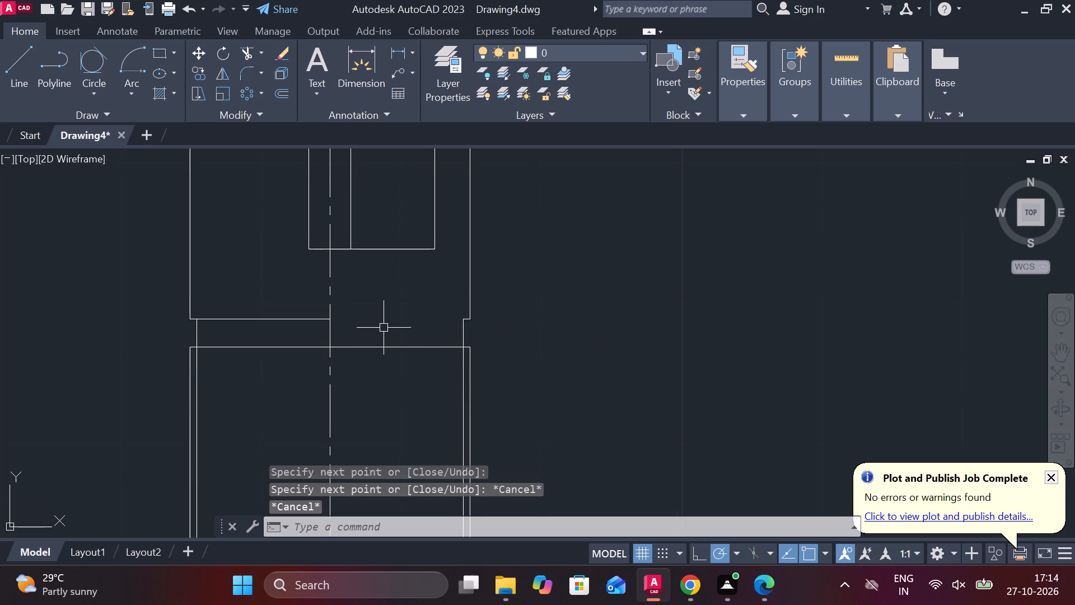
key(l)
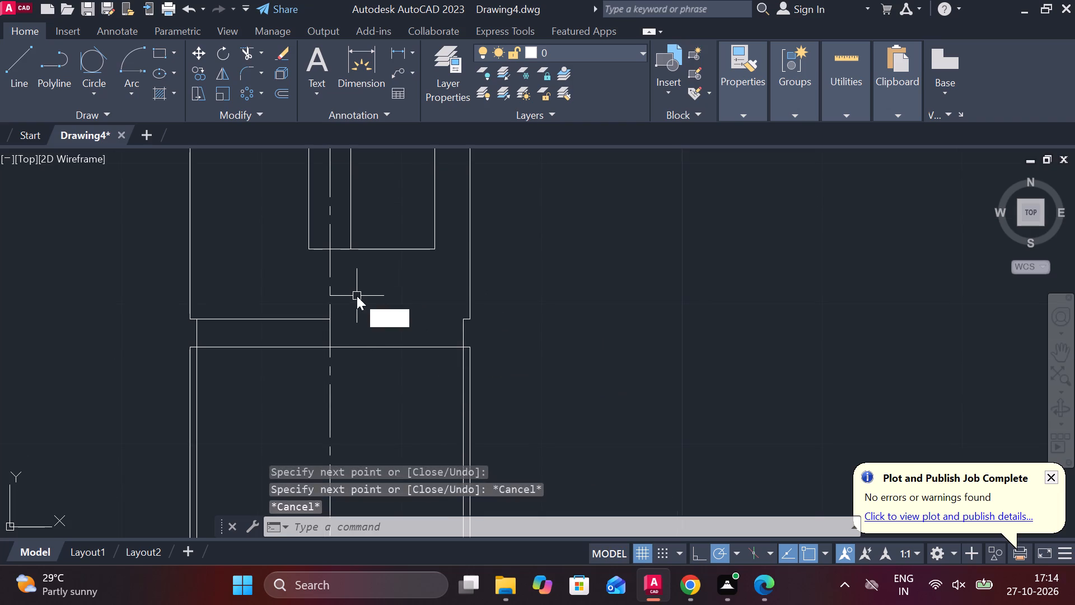
key(Return)
click(330, 245)
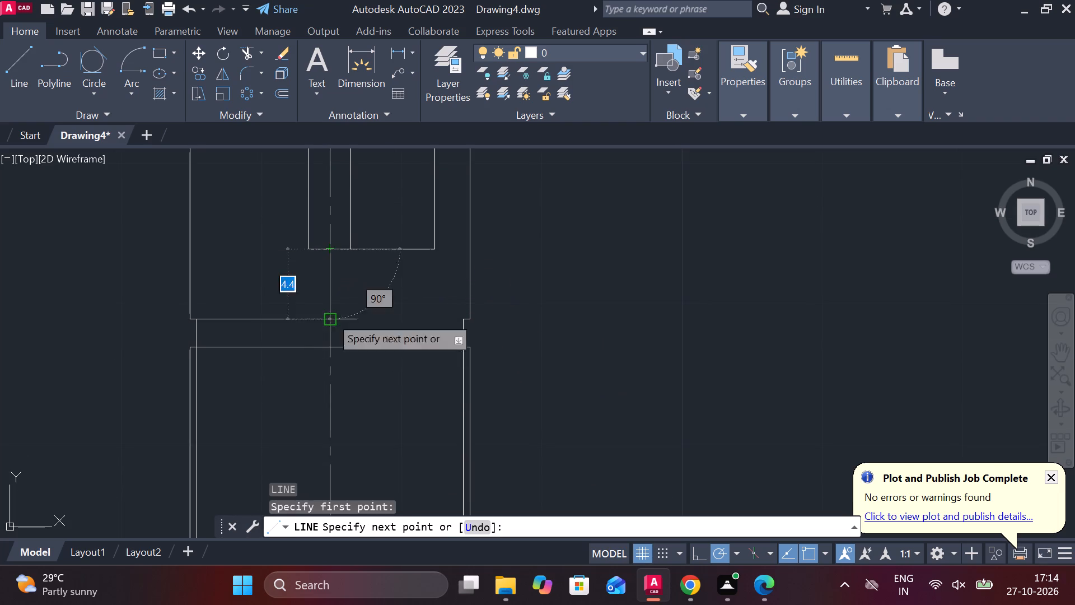
click(334, 353)
key(Escape)
Offset the short vertical line below the slot by 4 to the right.
click(330, 295)
key(o)
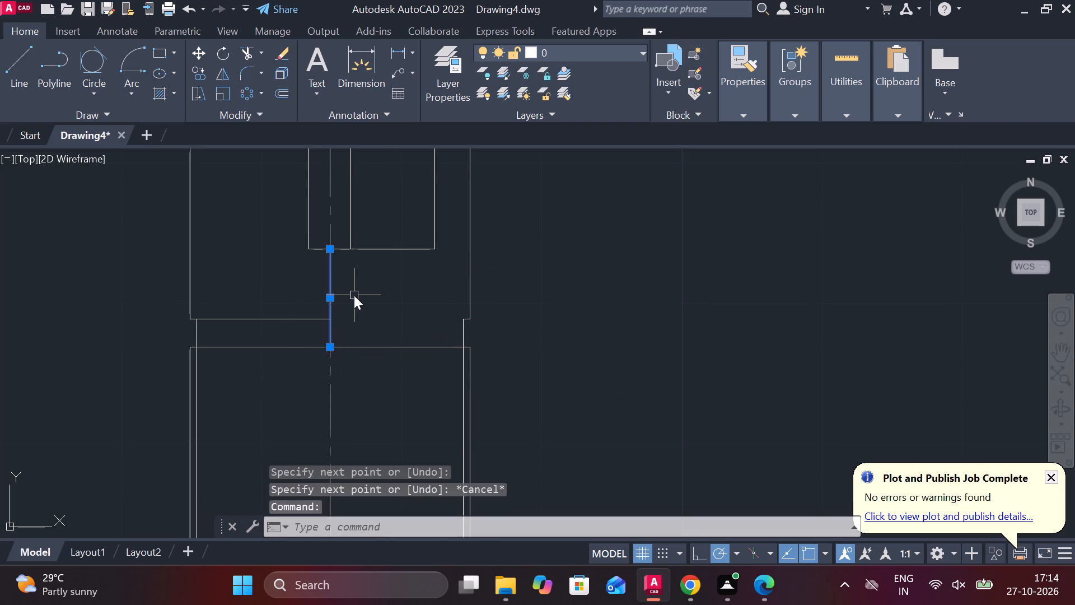
key(Return)
key(Return)
text(4)
key(space)
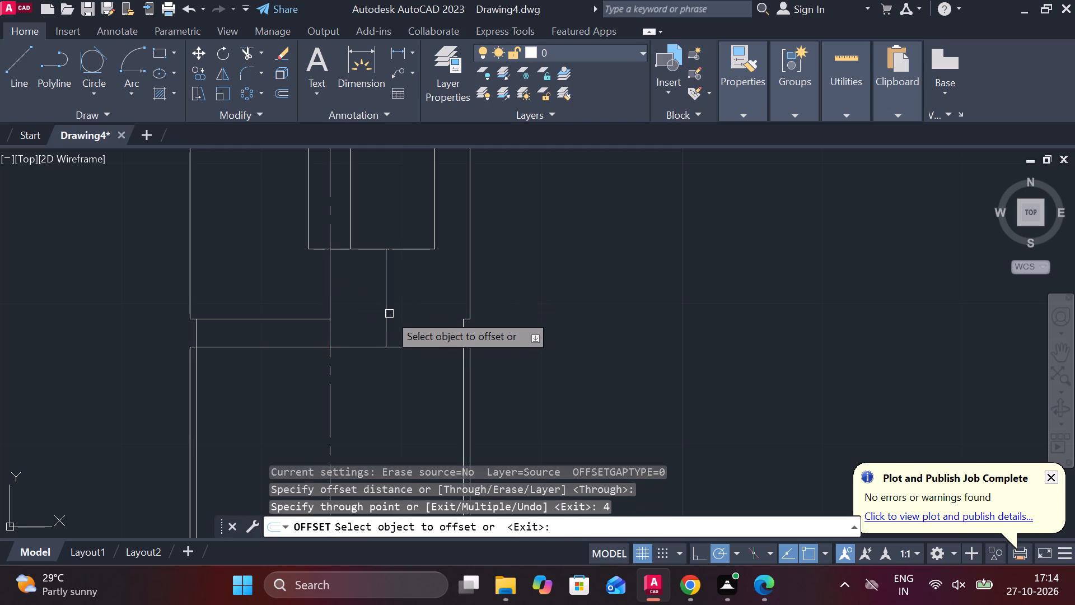
key(Escape)
Erase the original short vertical line lying on the centre line below the slot.
click(335, 281)
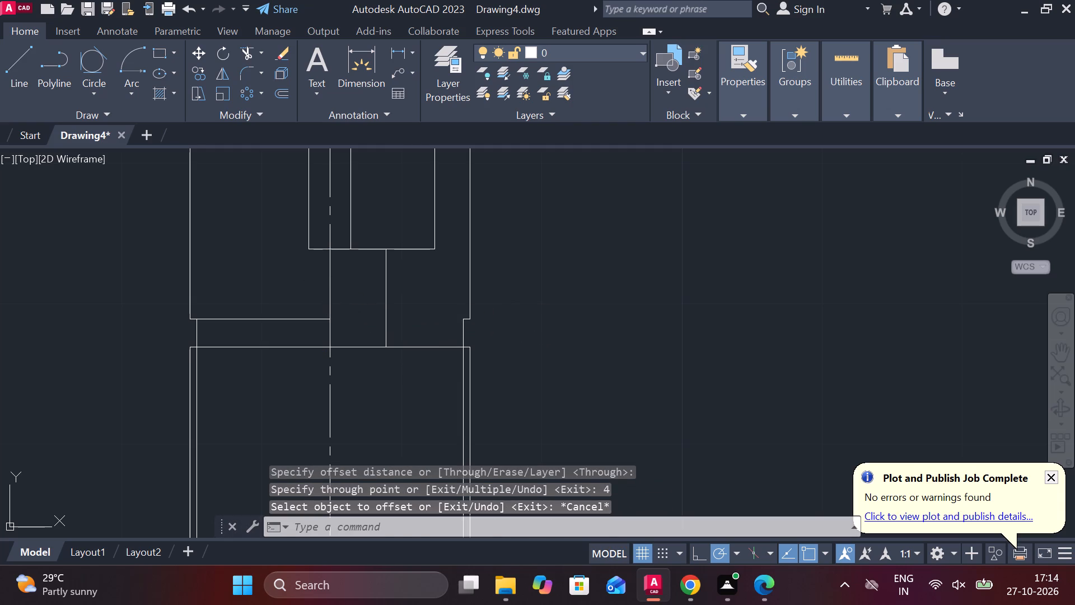
key(Escape)
click(333, 273)
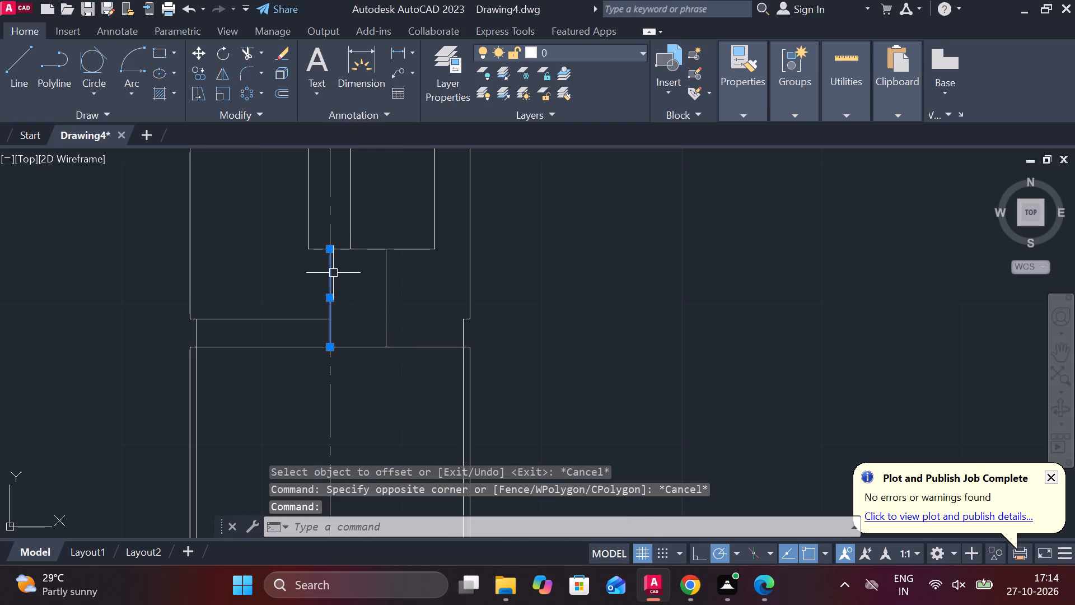
text(E)
key(space)
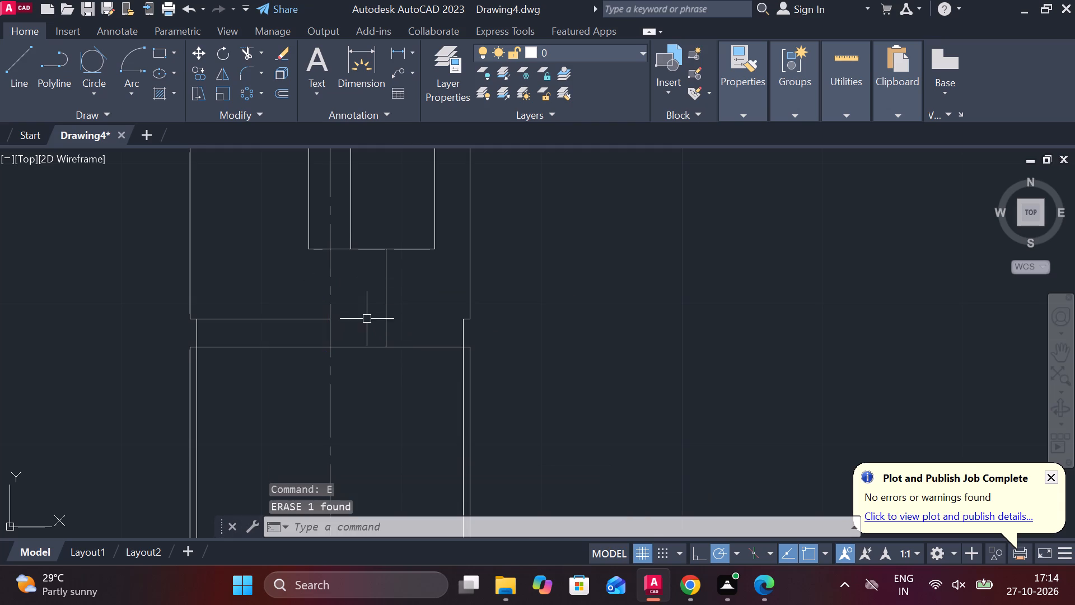
Offset the recess's bottom edge, right of the slot, by 3 downwards.
scroll(377, 331, down, 2)
scroll(326, 342, up, 2)
middle_drag(348, 353, 367, 362)
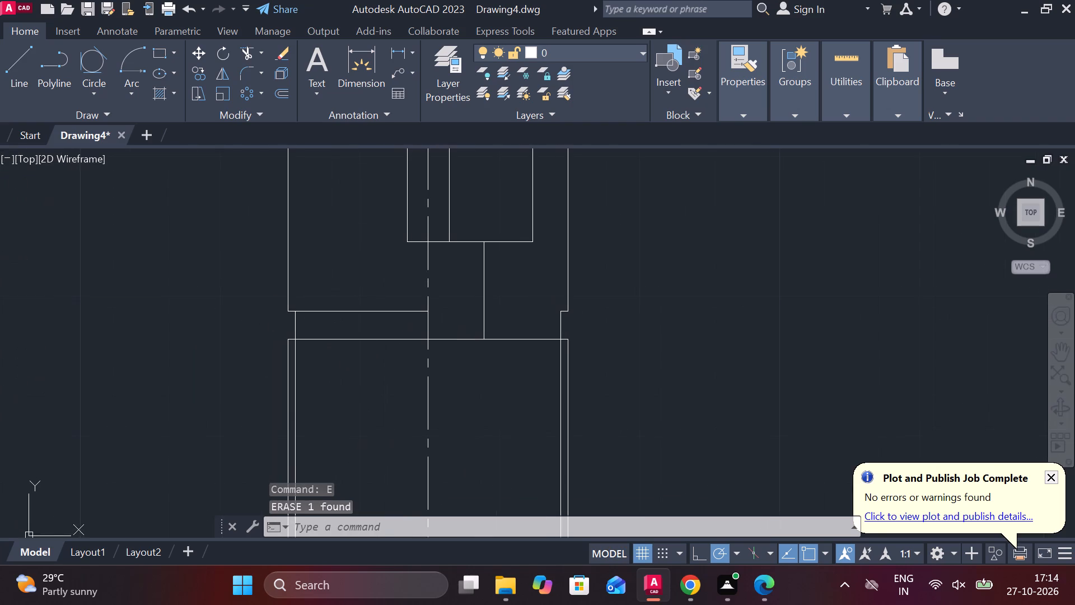
middle_drag(462, 295, 466, 326)
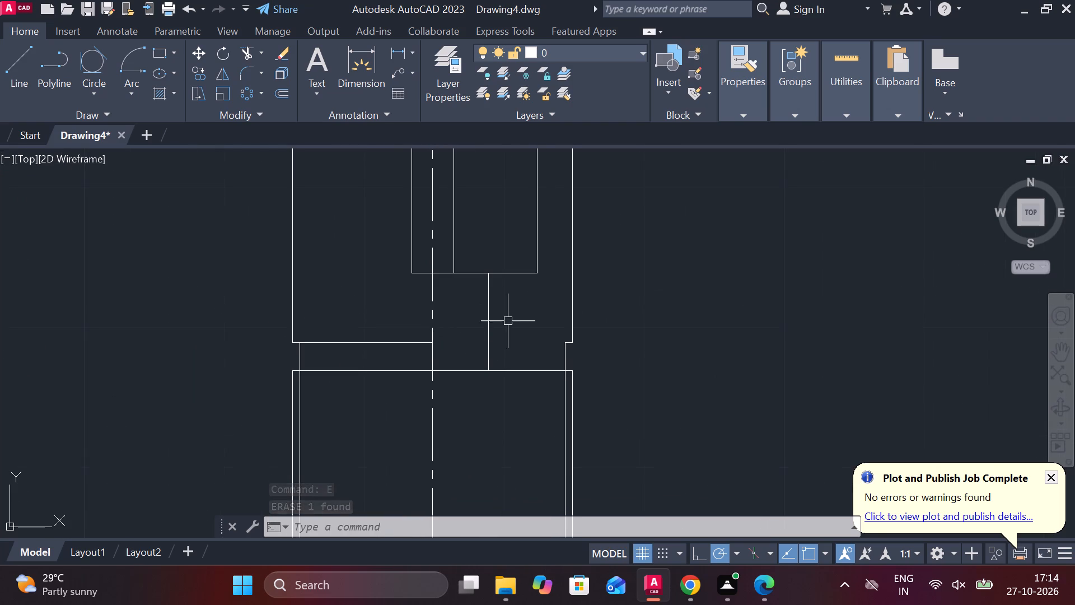
click(528, 274)
key(o)
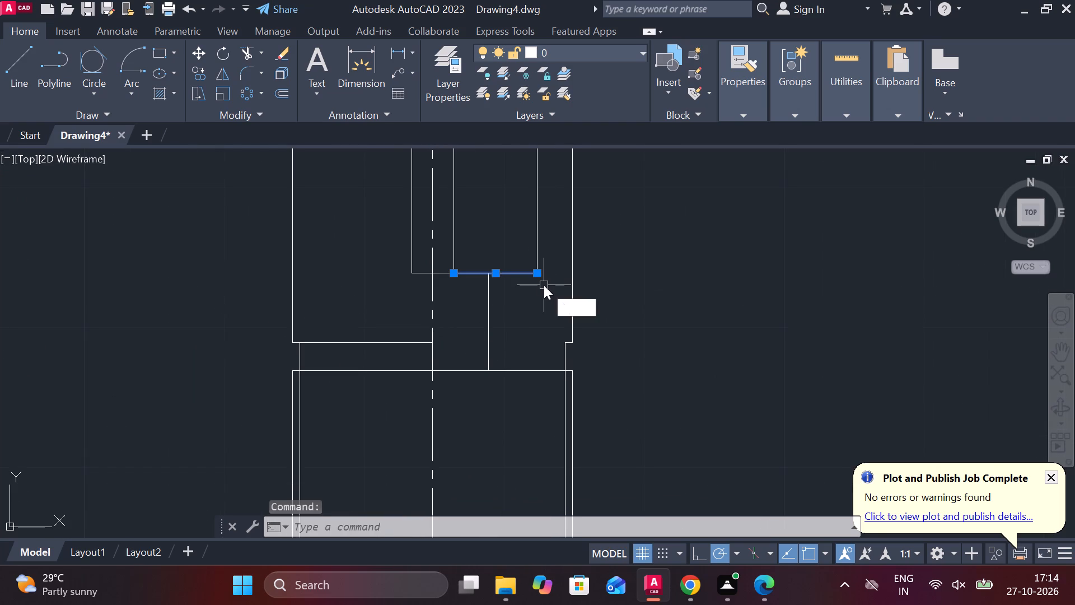
key(Return)
key(Return)
text(3)
key(space)
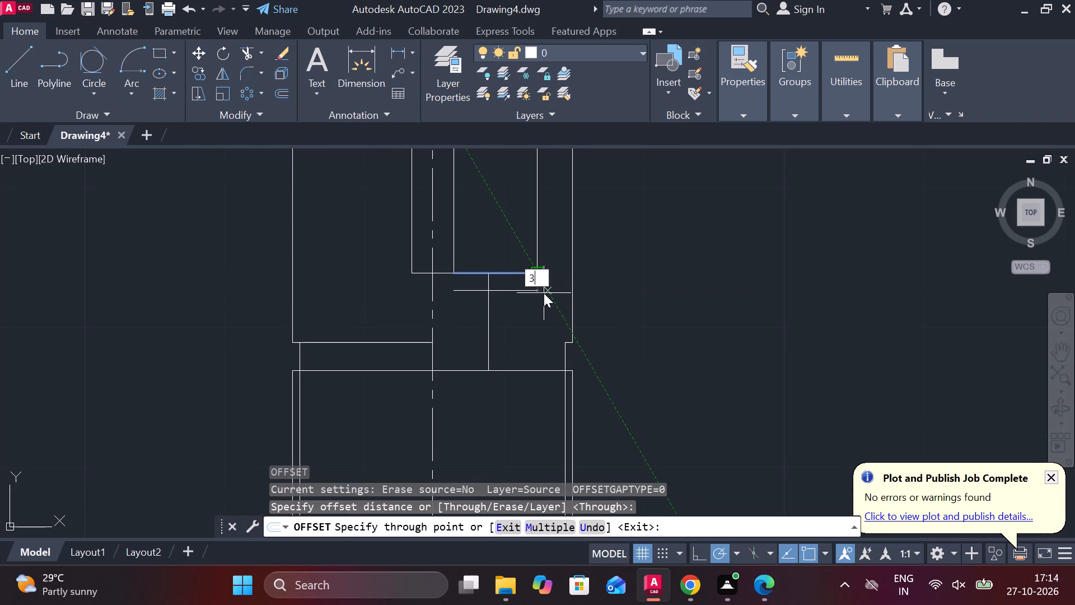
middle_drag(511, 338, 505, 306)
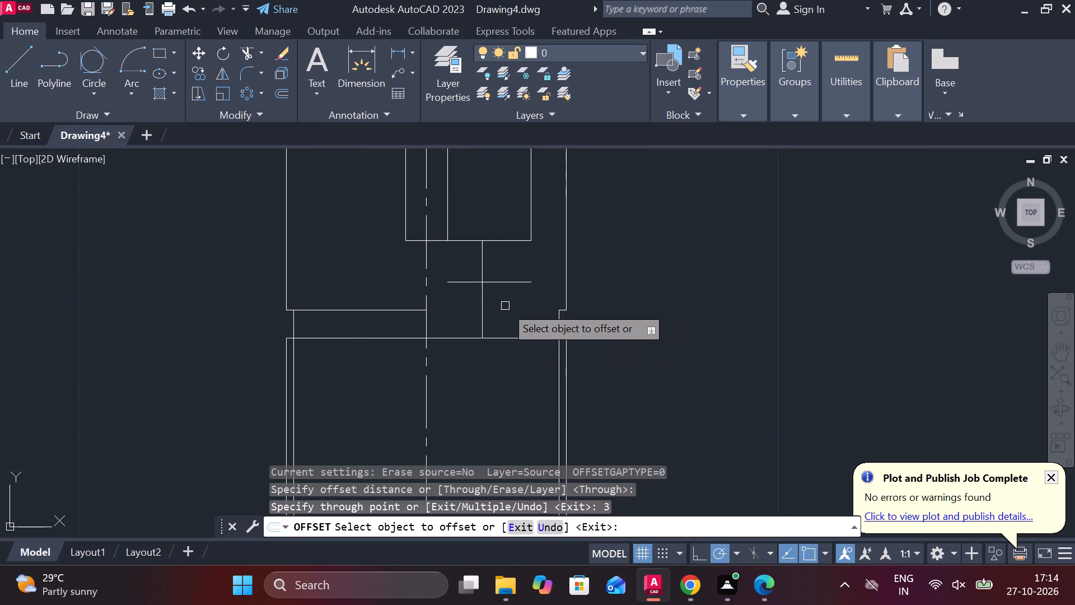
scroll(598, 285, down, 1)
middle_drag(601, 278, 562, 263)
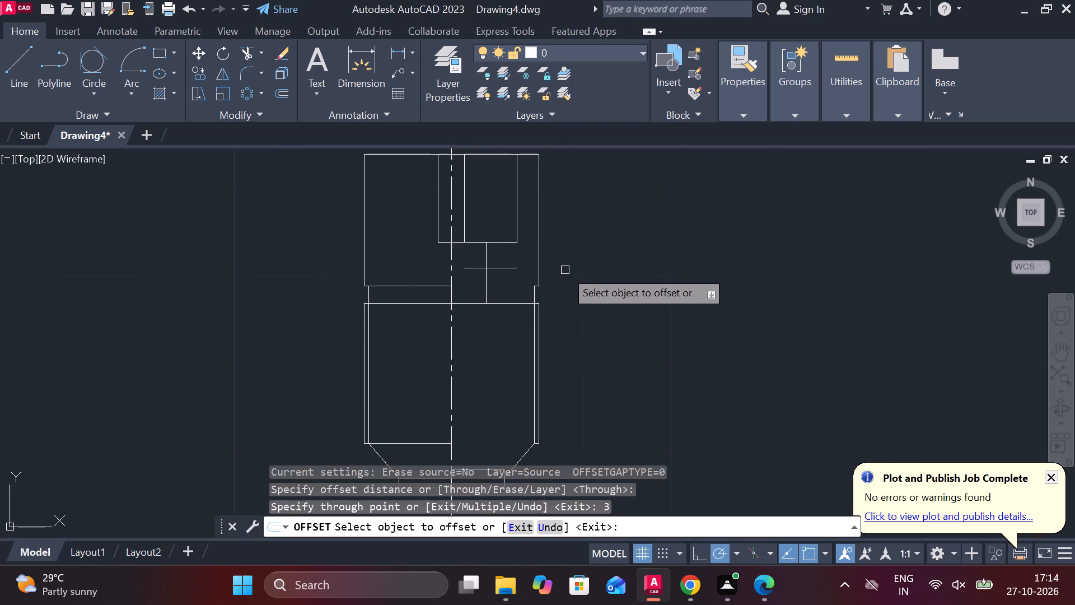
key(Escape)
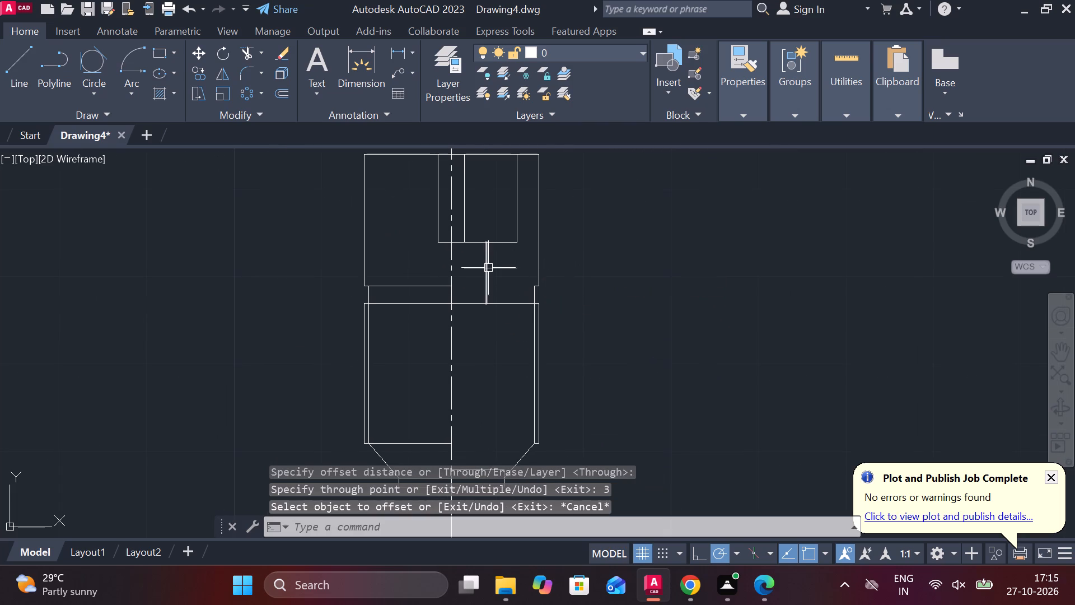
Extend the inner end of the short horizontal line below the slot to the vertical centre line.
click(465, 269)
scroll(469, 265, up, 2)
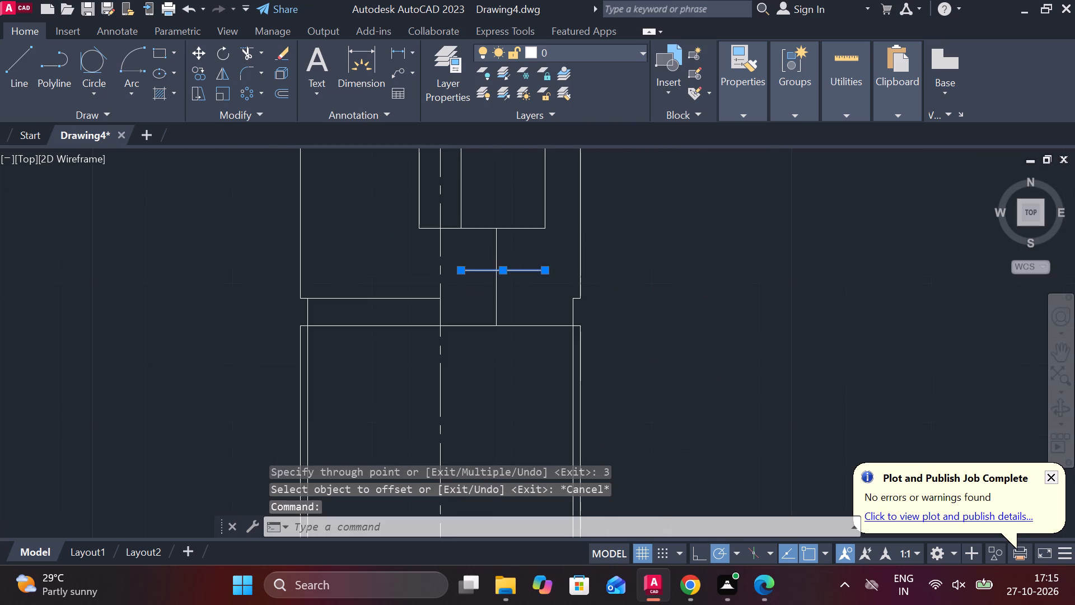
key(Escape)
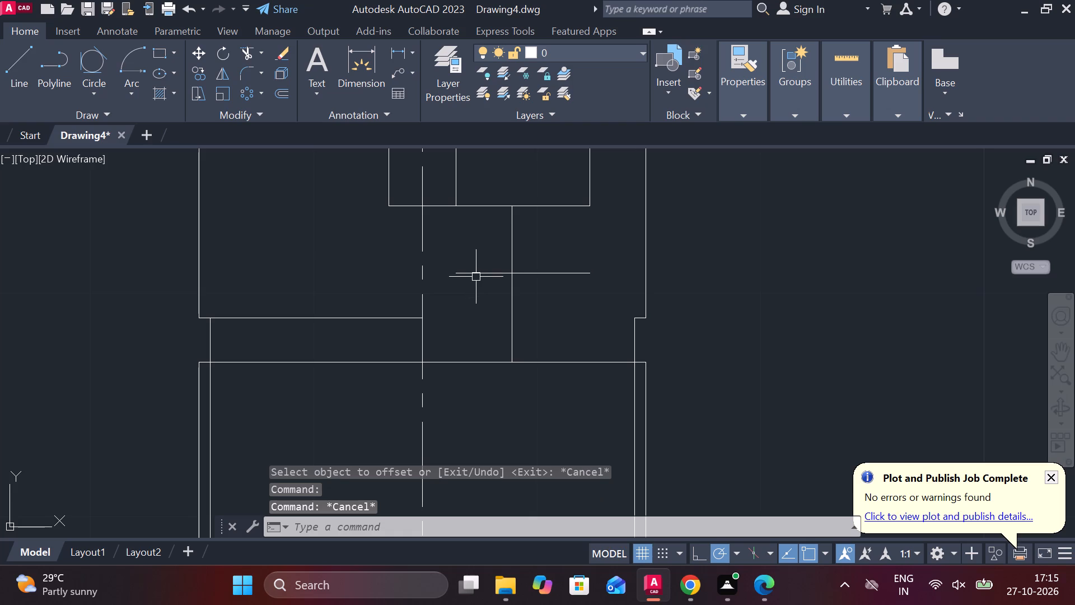
click(481, 273)
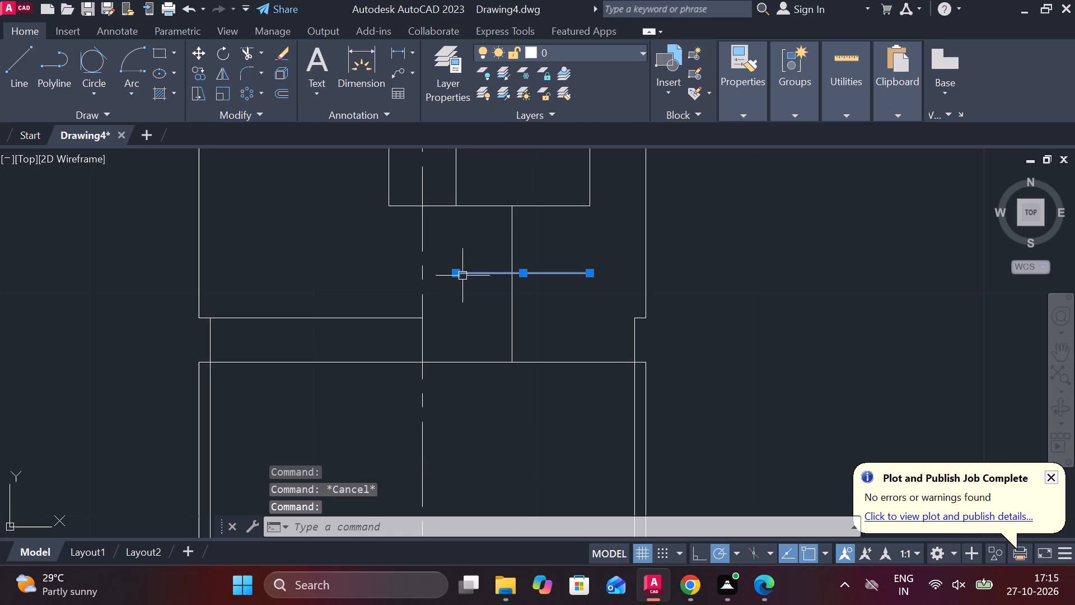
click(456, 275)
click(427, 272)
key(Escape)
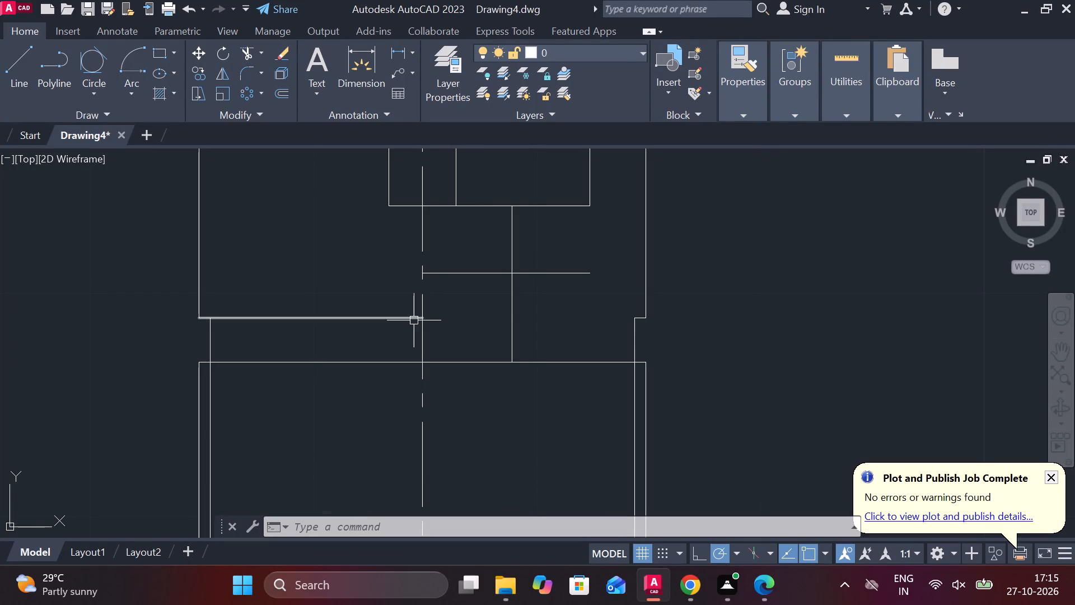
Offset the short horizontal line below the slot by 15 downwards into the lower block.
middle_drag(526, 280, 496, 309)
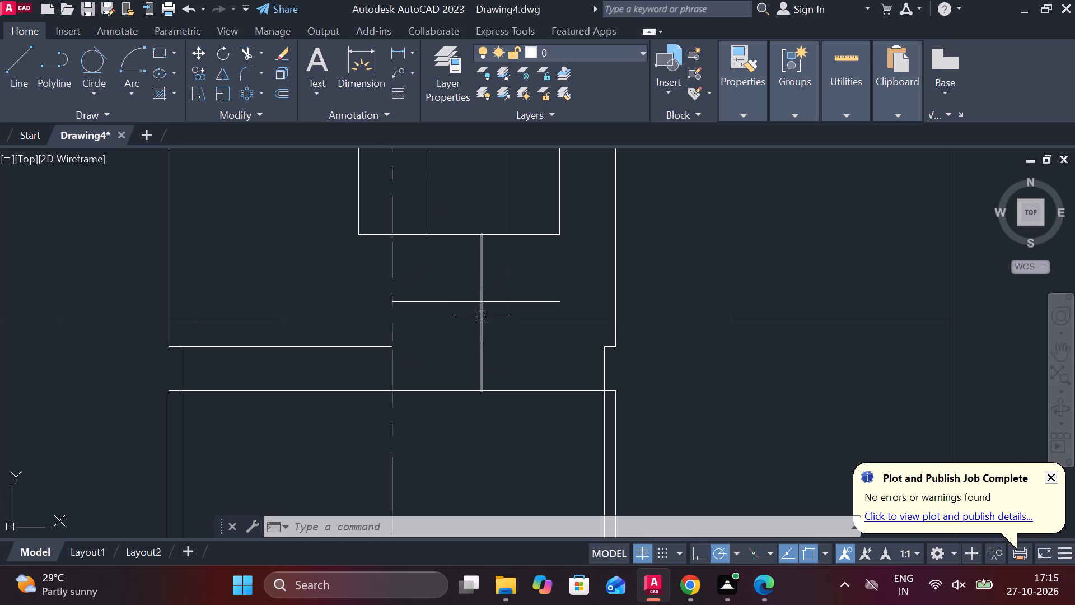
scroll(572, 320, down, 1)
middle_drag(564, 326, 555, 317)
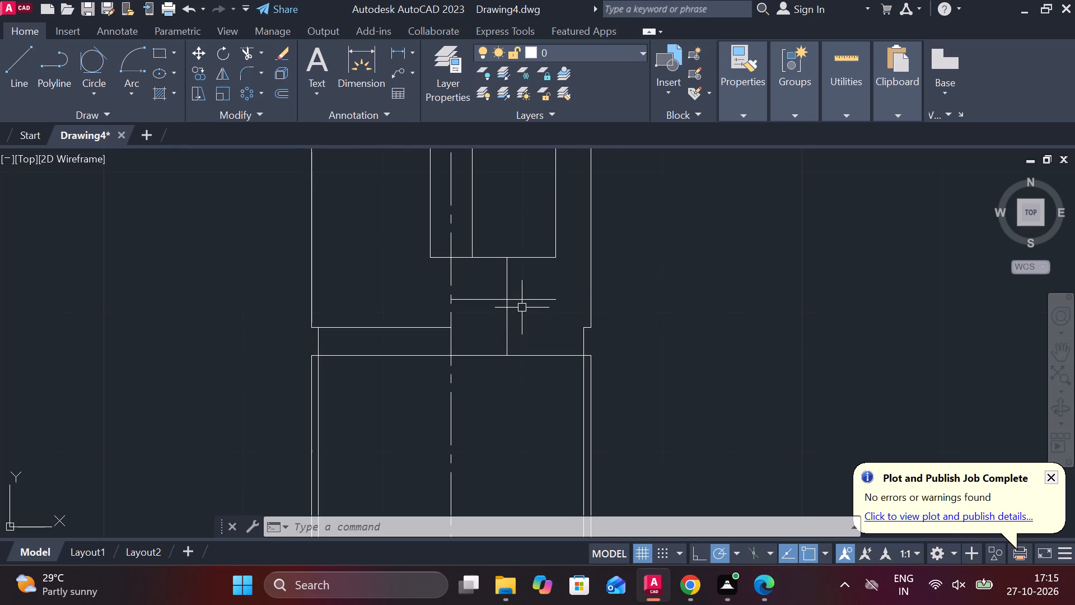
click(531, 298)
key(o)
key(Return)
key(Return)
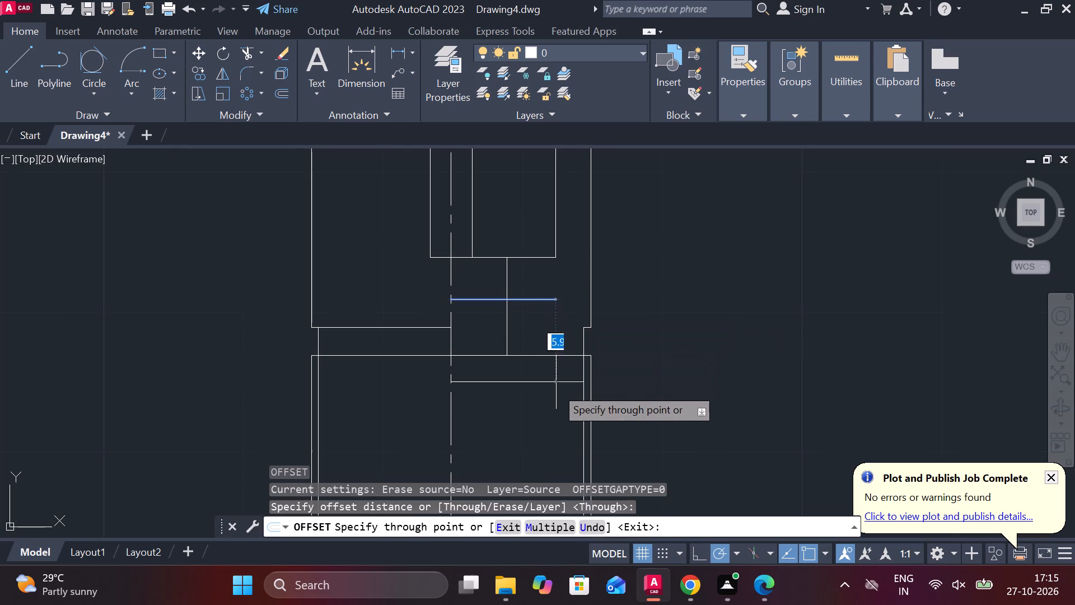
text(15)
key(Return)
scroll(543, 392, down, 2)
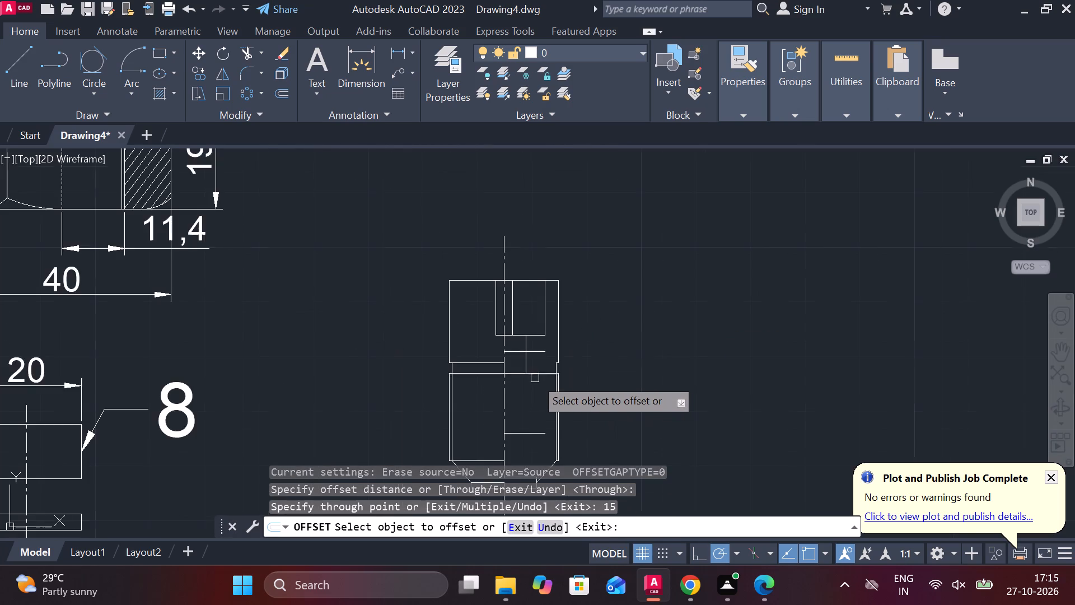
scroll(535, 387, up, 1)
middle_drag(529, 399, 512, 341)
scroll(590, 335, down, 1)
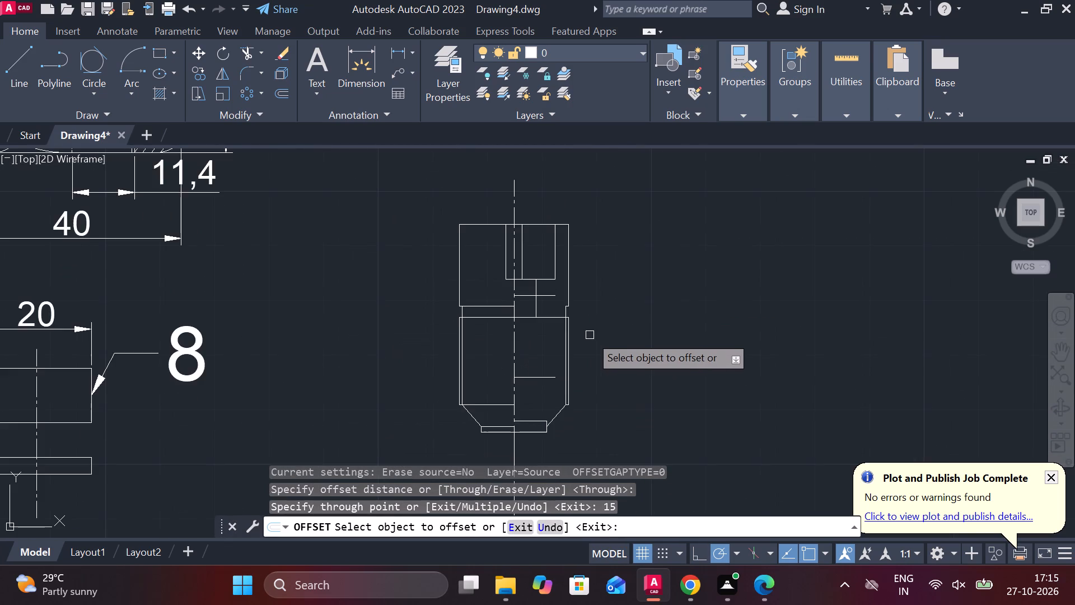
scroll(588, 333, up, 2)
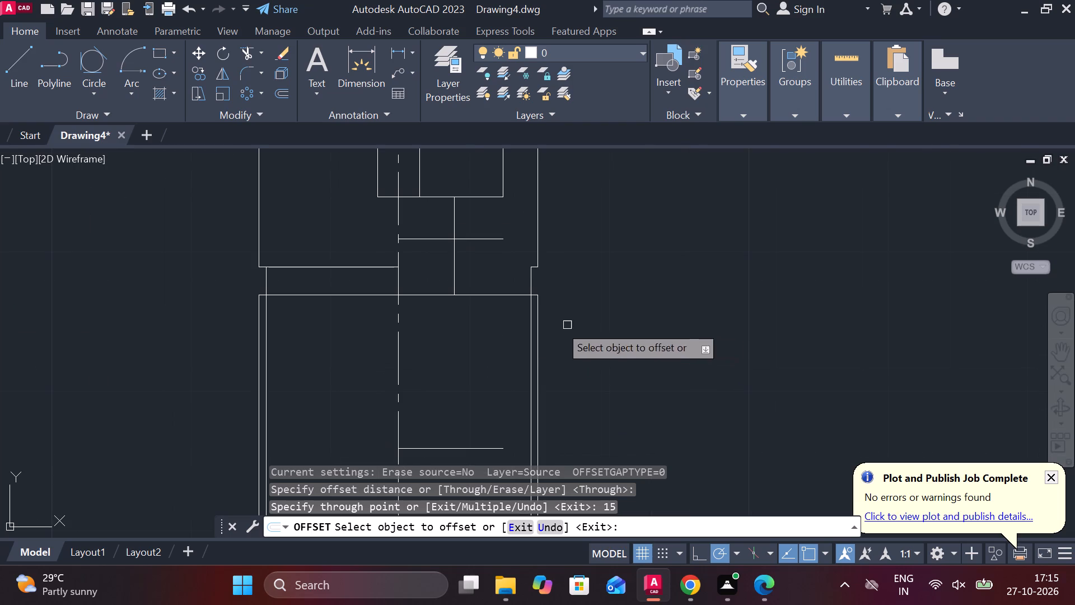
key(Escape)
Trim the part of the upper horizontal recess line that projects right of the short vertical line below the slot.
text(TR)
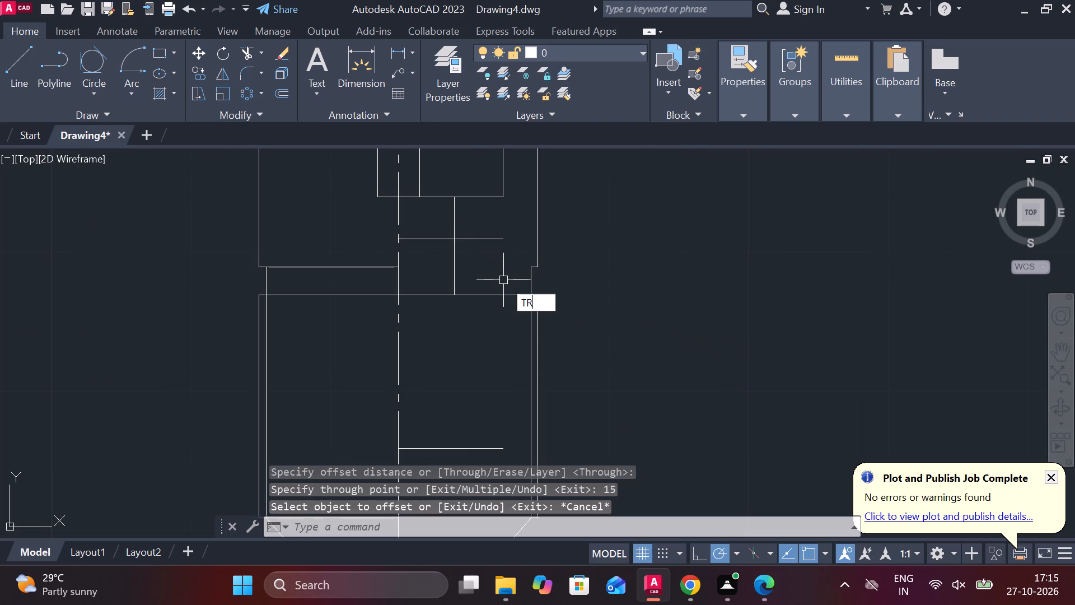
key(space)
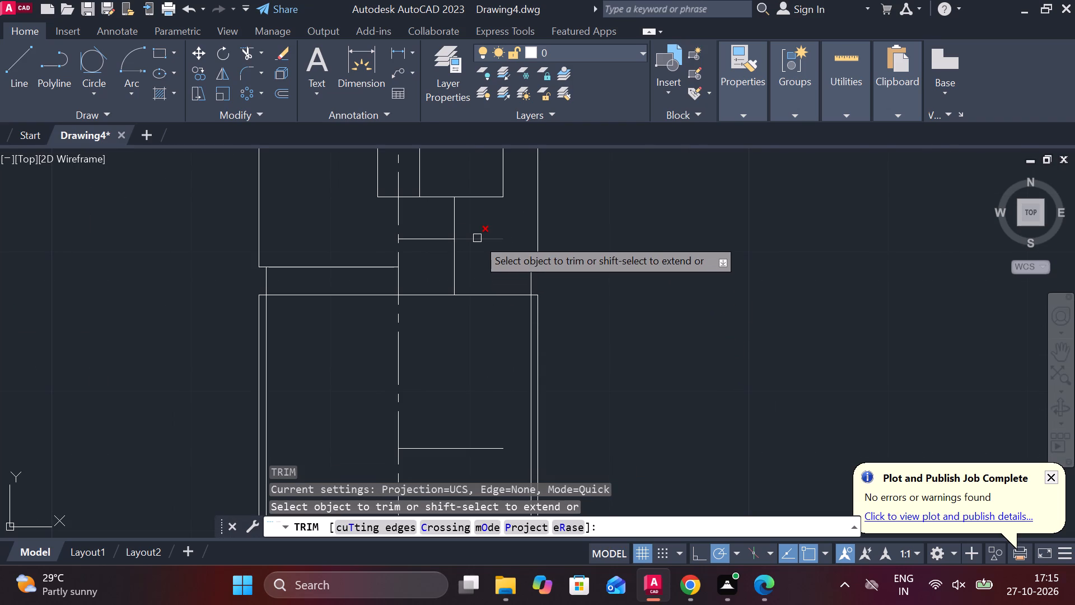
click(477, 238)
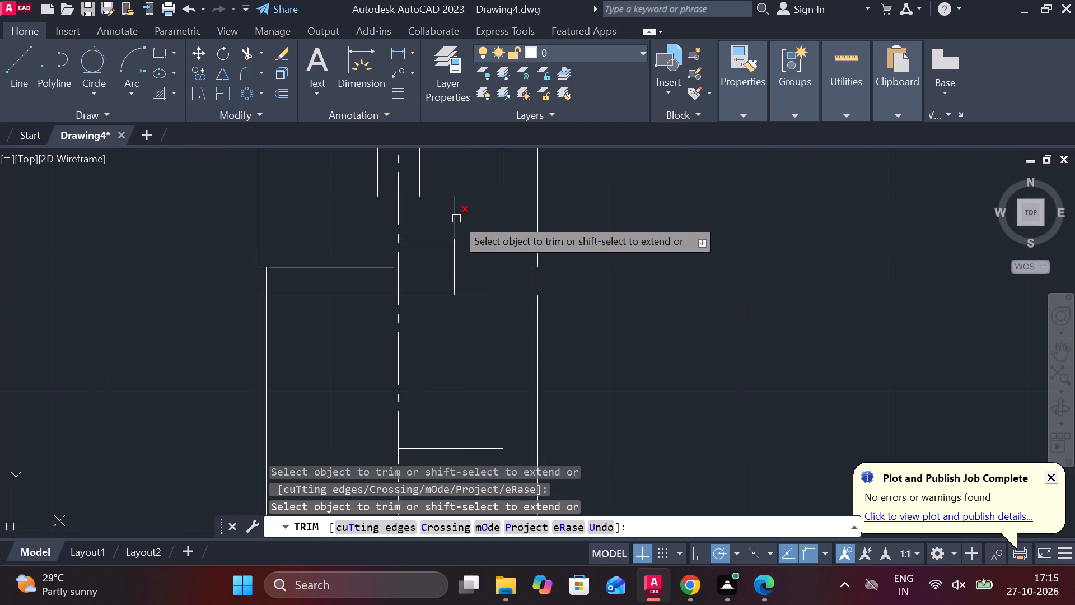
key(Escape)
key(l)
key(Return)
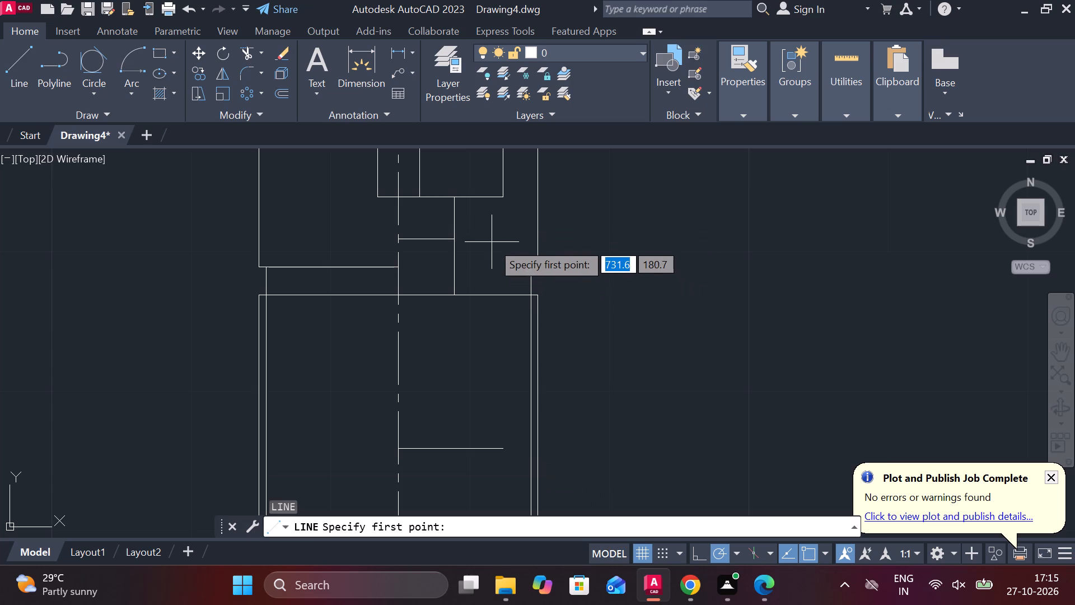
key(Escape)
Trim the part of the short vertical line between the slot's bottom edge and the upper horizontal recess line.
text(TR)
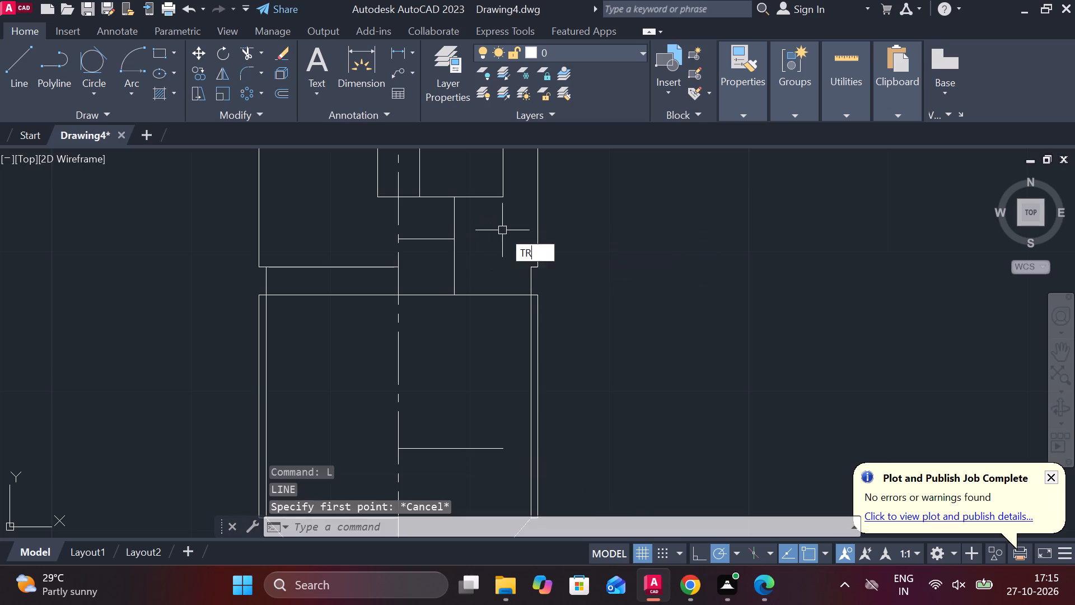
key(space)
click(454, 221)
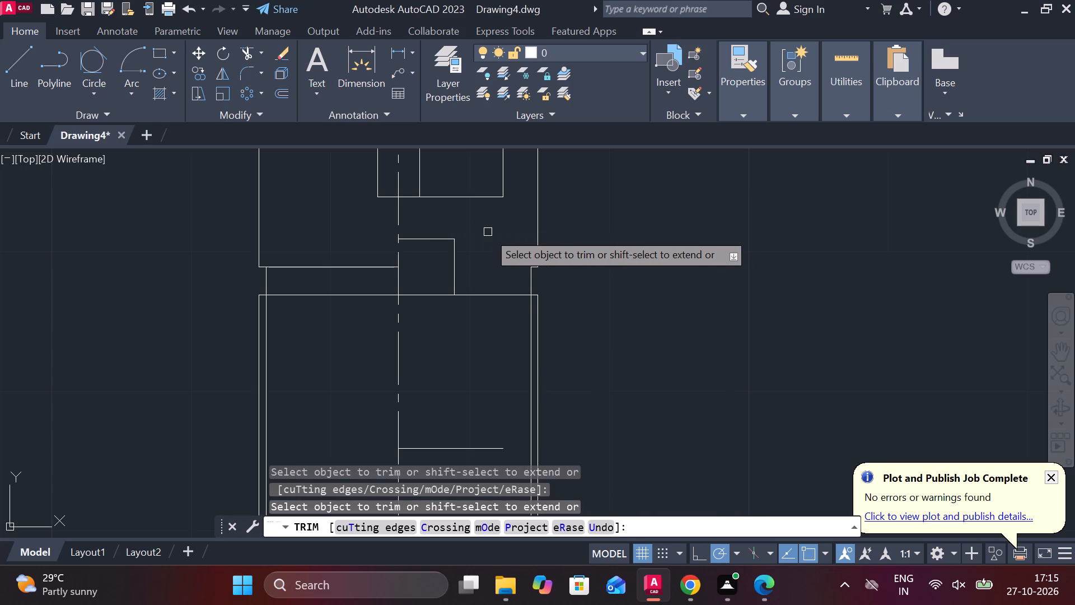
key(Escape)
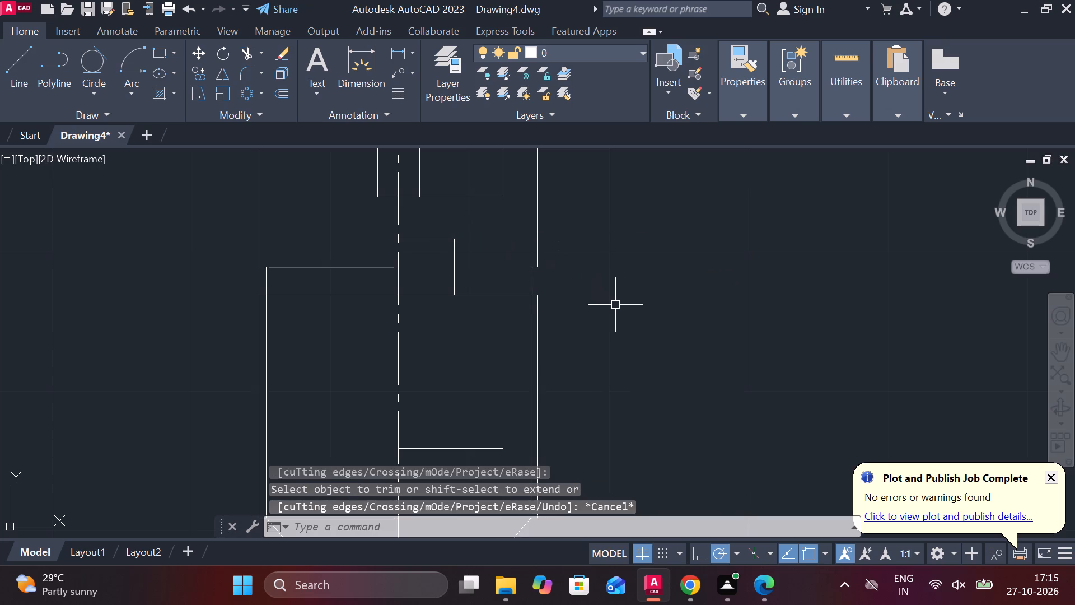